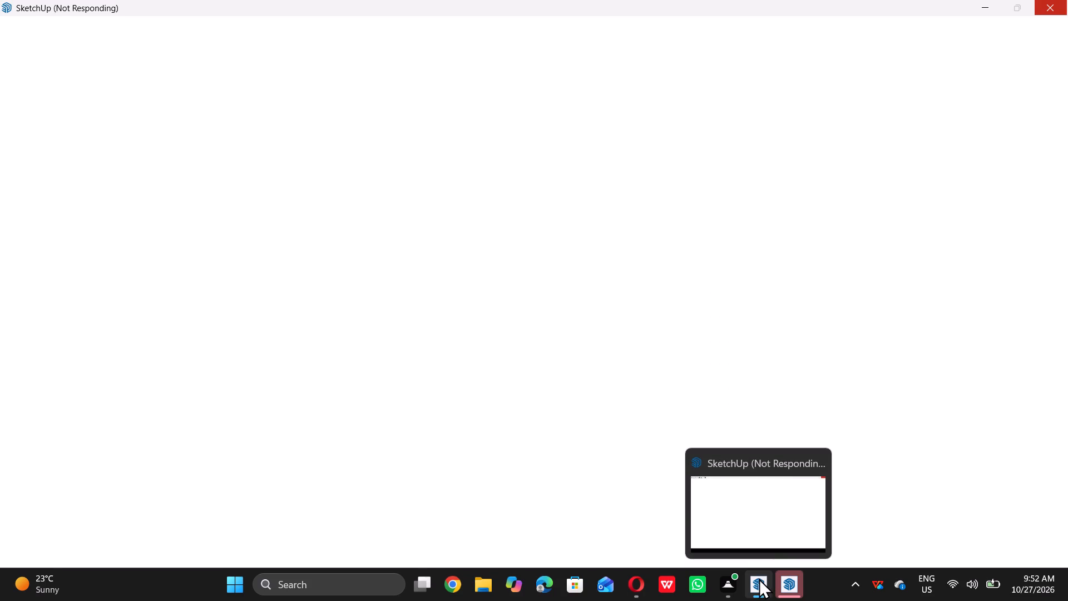
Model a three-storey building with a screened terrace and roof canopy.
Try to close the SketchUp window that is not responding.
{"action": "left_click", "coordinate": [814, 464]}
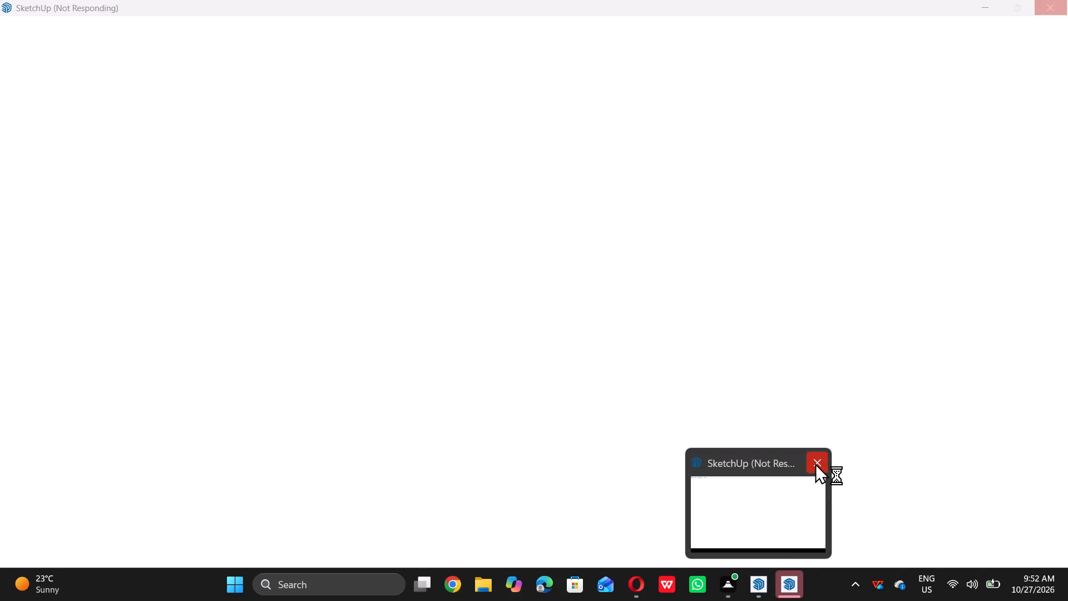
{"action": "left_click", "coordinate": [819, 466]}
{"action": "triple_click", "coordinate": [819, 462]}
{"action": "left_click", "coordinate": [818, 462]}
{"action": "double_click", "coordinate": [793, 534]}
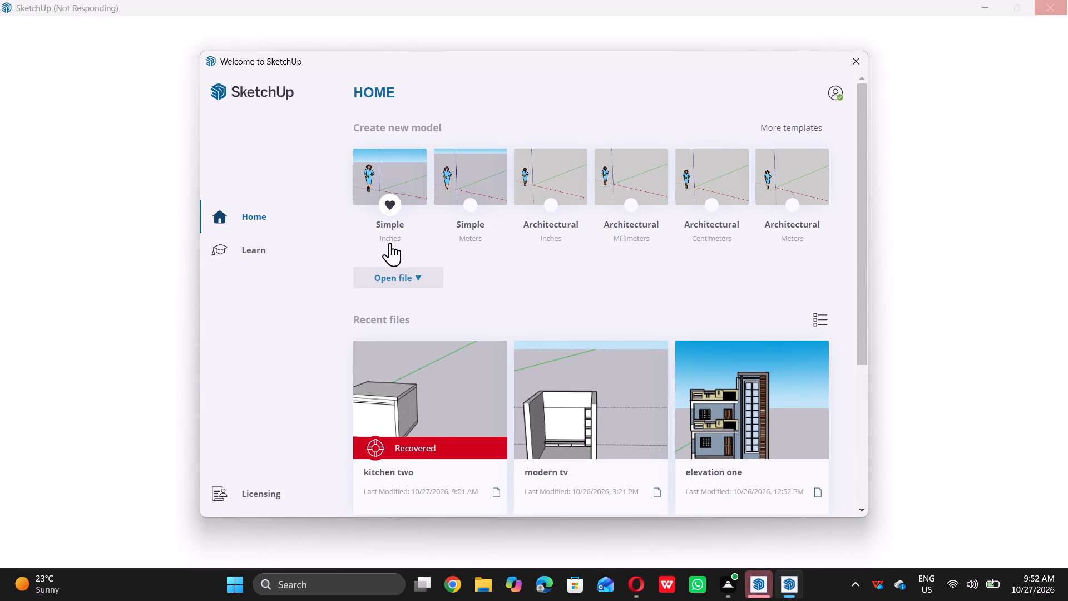
Open the recent model "modern tv" and minimise the SketchUp window while it loads.
{"action": "left_click", "coordinate": [602, 457]}
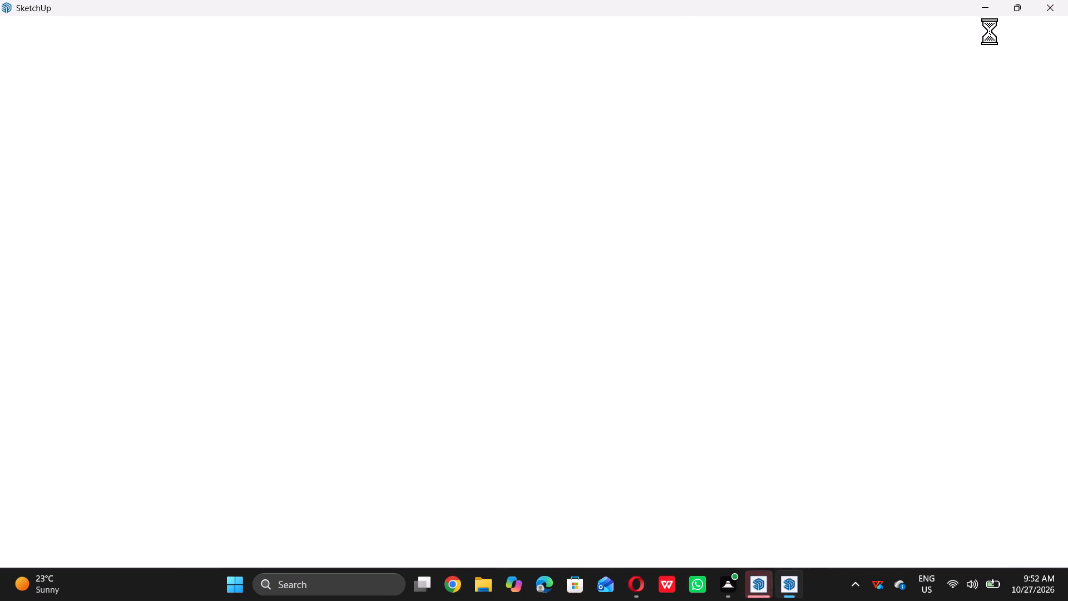
{"action": "left_click", "coordinate": [988, 11]}
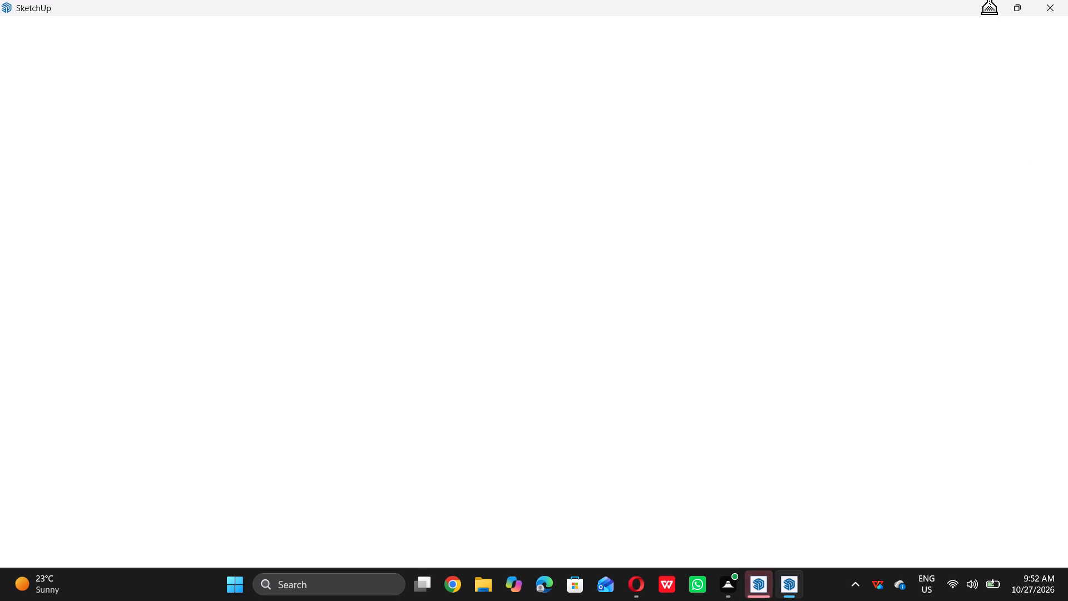
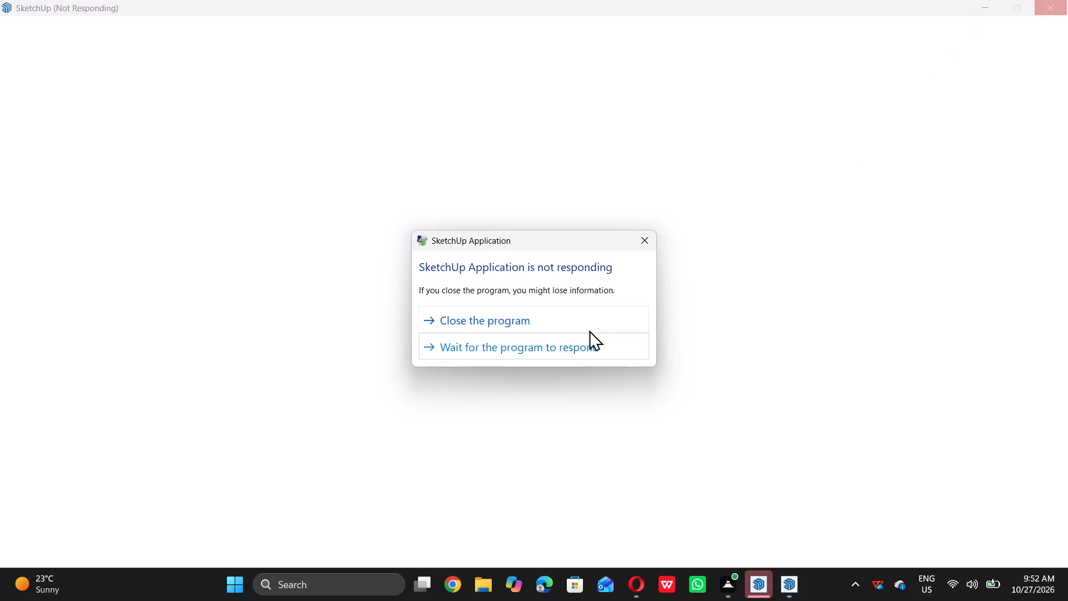
Force the unresponsive SketchUp program to close instead of waiting for it to respond.
{"action": "left_click", "coordinate": [553, 316]}
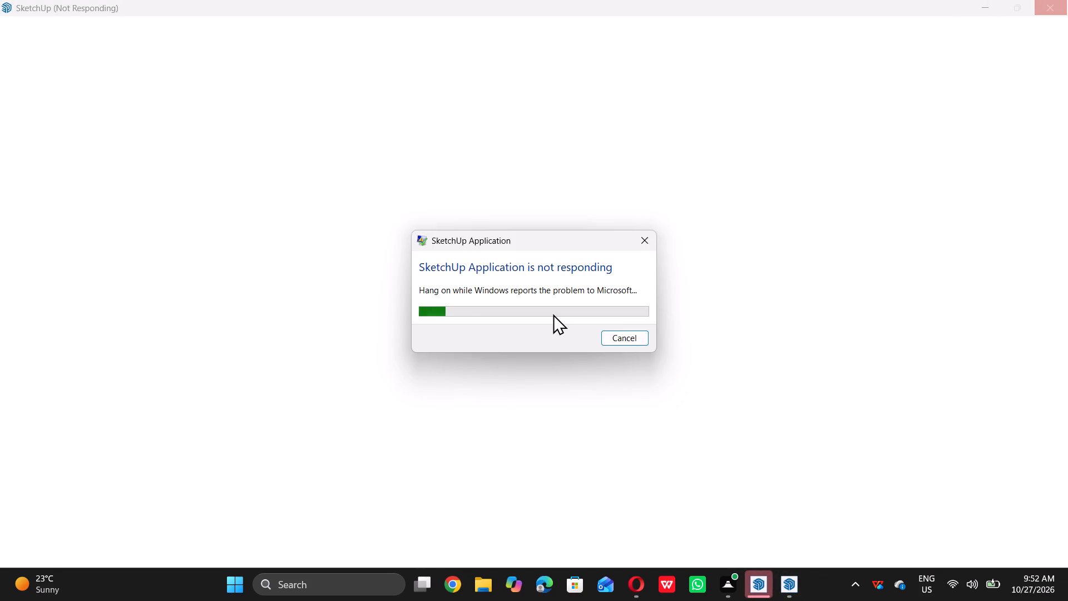
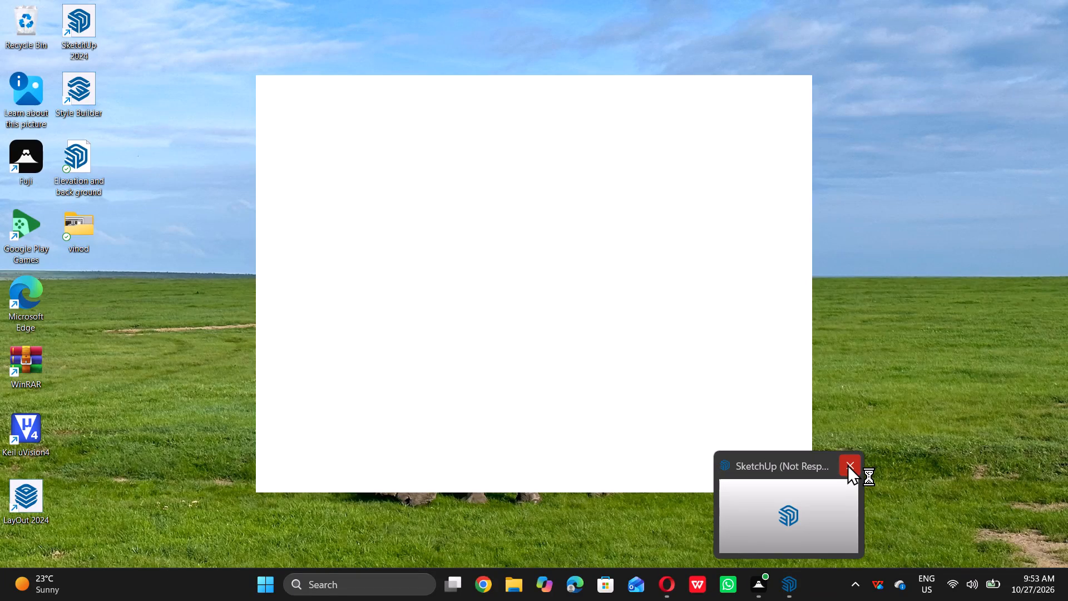
Close the remaining SketchUp window that is not responding.
{"action": "triple_click", "coordinate": [846, 466]}
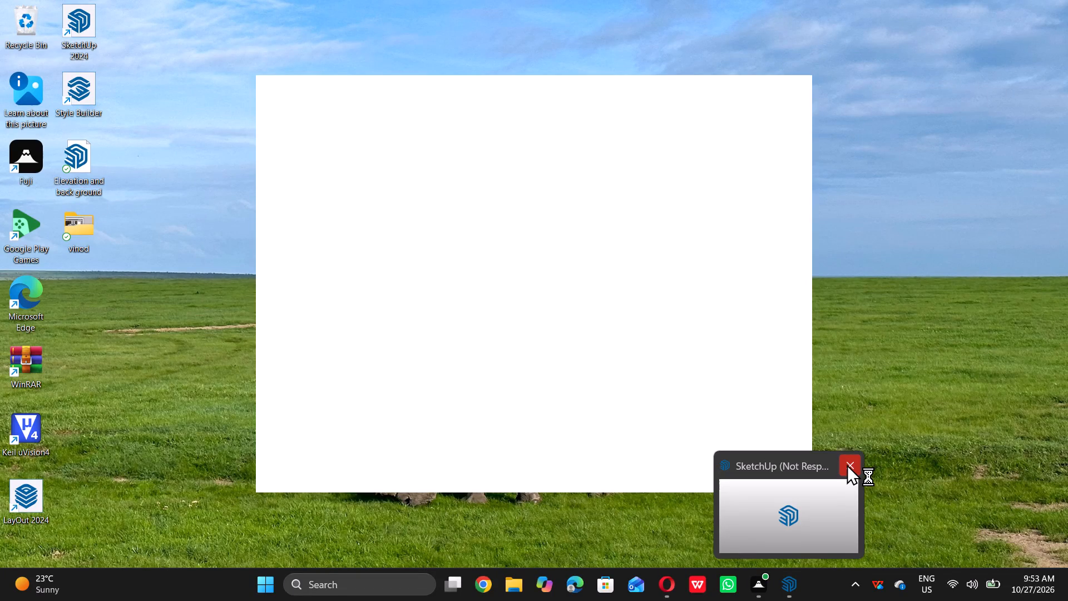
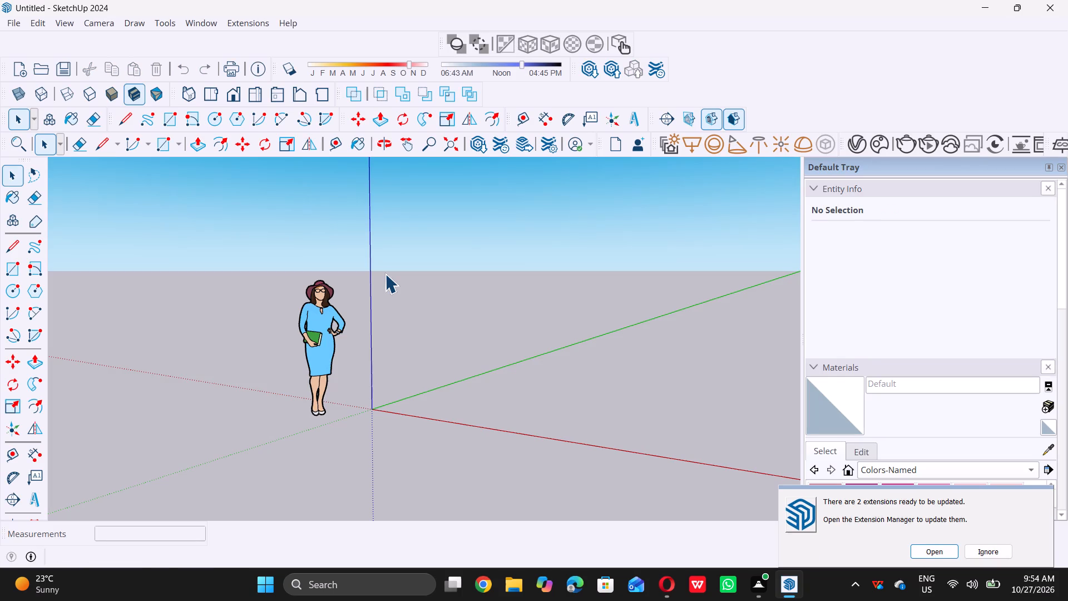
Delete the default human figure standing near the origin.
{"action": "scroll", "coordinate": [322, 337], "scroll_direction": "down", "scroll_amount": 5}
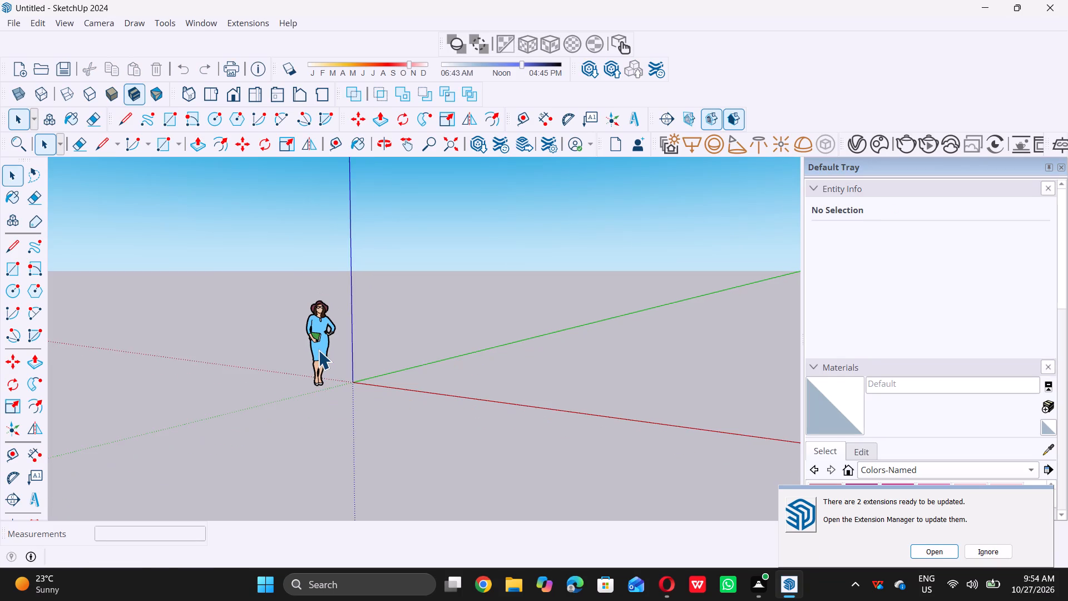
{"action": "scroll", "coordinate": [318, 350], "scroll_direction": "up", "scroll_amount": 3}
{"action": "left_click", "coordinate": [323, 349]}
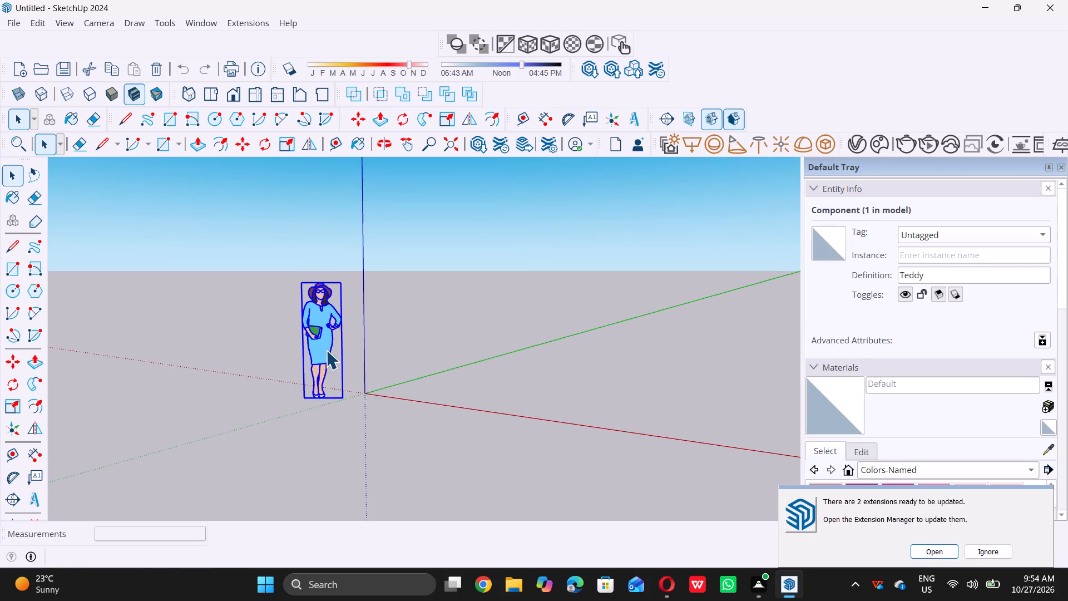
{"action": "key", "text": "Delete"}
In top view, draw a 15' by 15' rectangle on the ground plane.
{"action": "scroll", "coordinate": [326, 351], "scroll_direction": "down", "scroll_amount": 1}
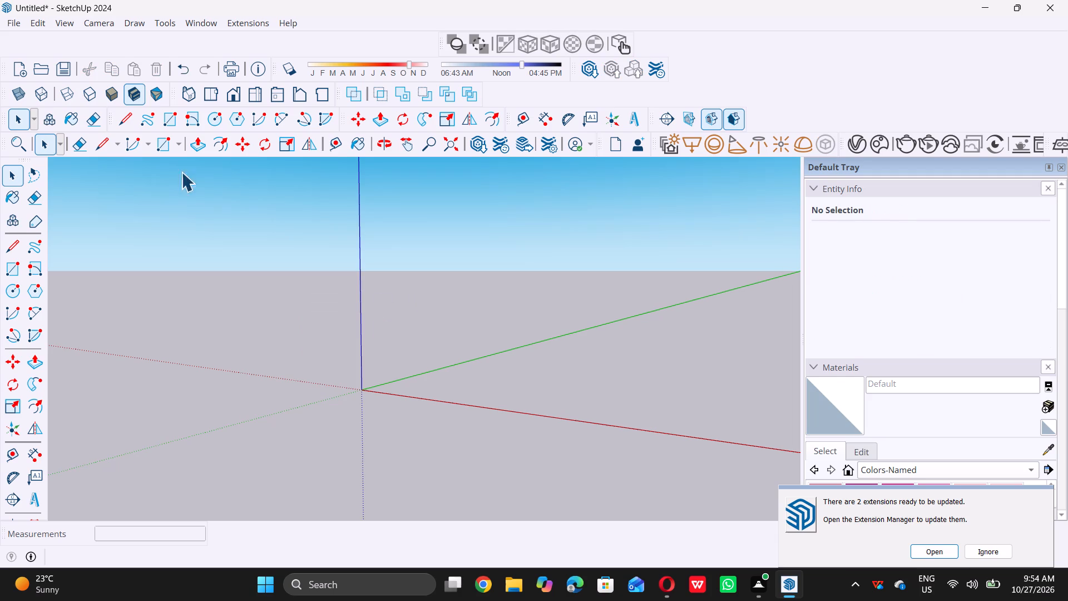
{"action": "left_click", "coordinate": [211, 93]}
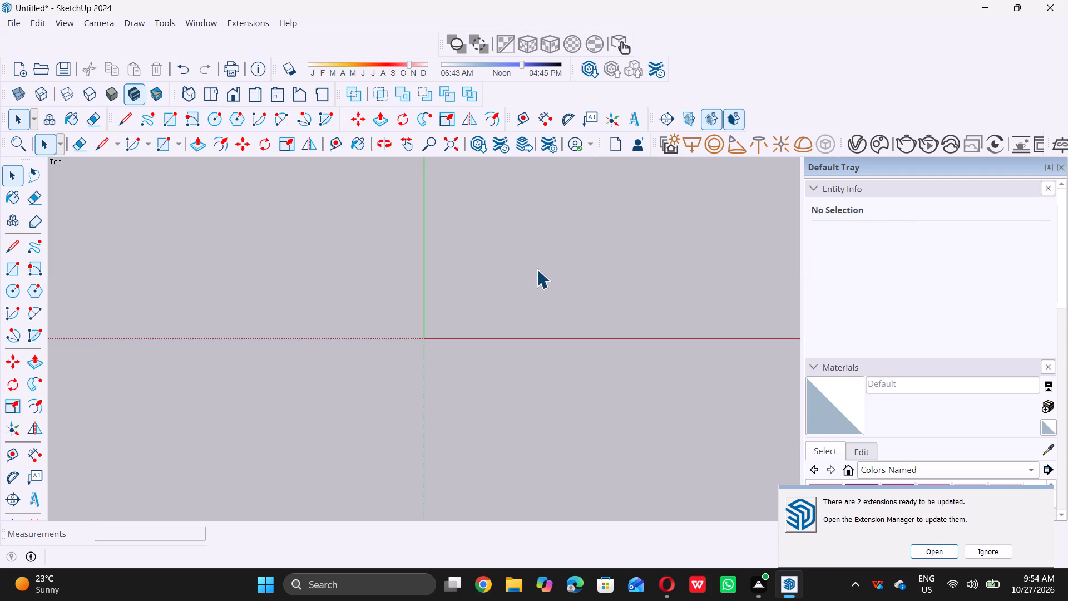
{"action": "key", "text": "r"}
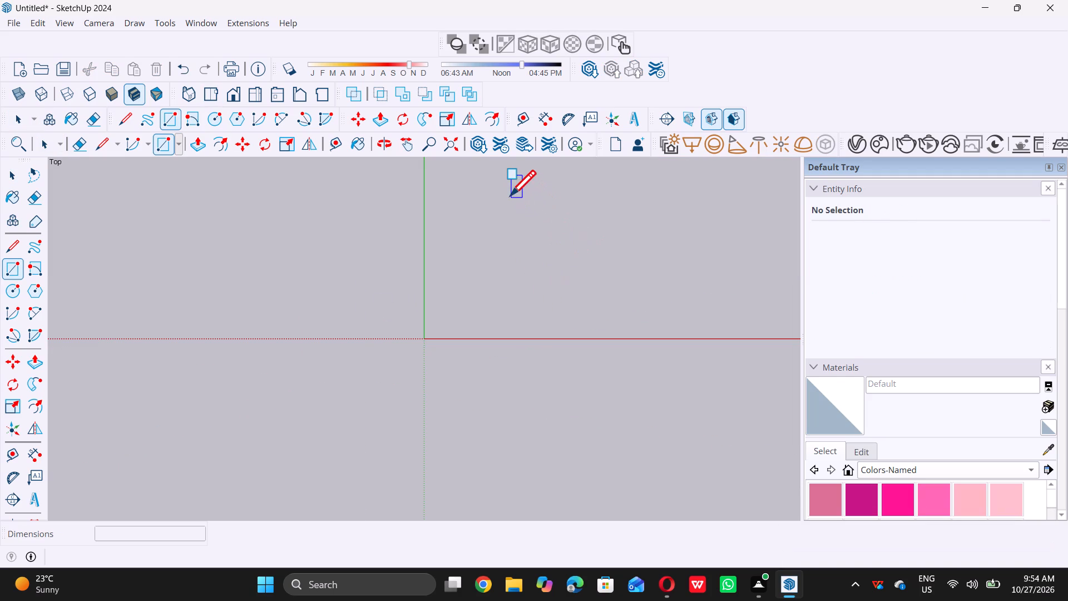
{"action": "left_click", "coordinate": [506, 190]}
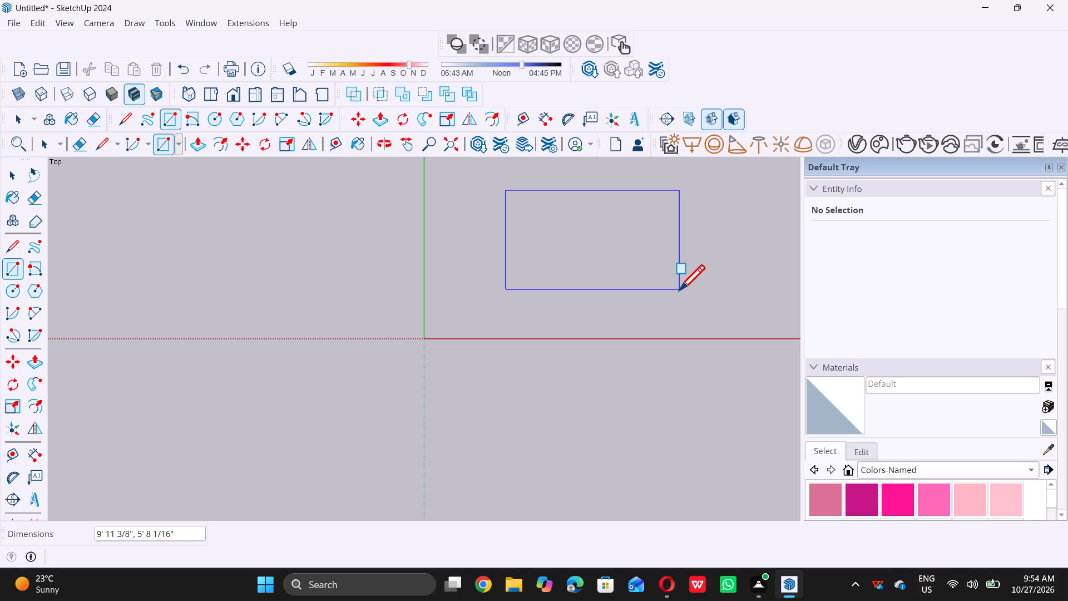
{"action": "type", "text": "15'15"}
{"action": "key", "text": "apostrophe"}
{"action": "key", "text": "BackSpace"}
{"action": "key", "text": "BackSpace"}
{"action": "key", "text": "BackSpace"}
{"action": "key", "text": "comma"}
{"action": "type", "text": "15'"}
{"action": "key", "text": "Return"}
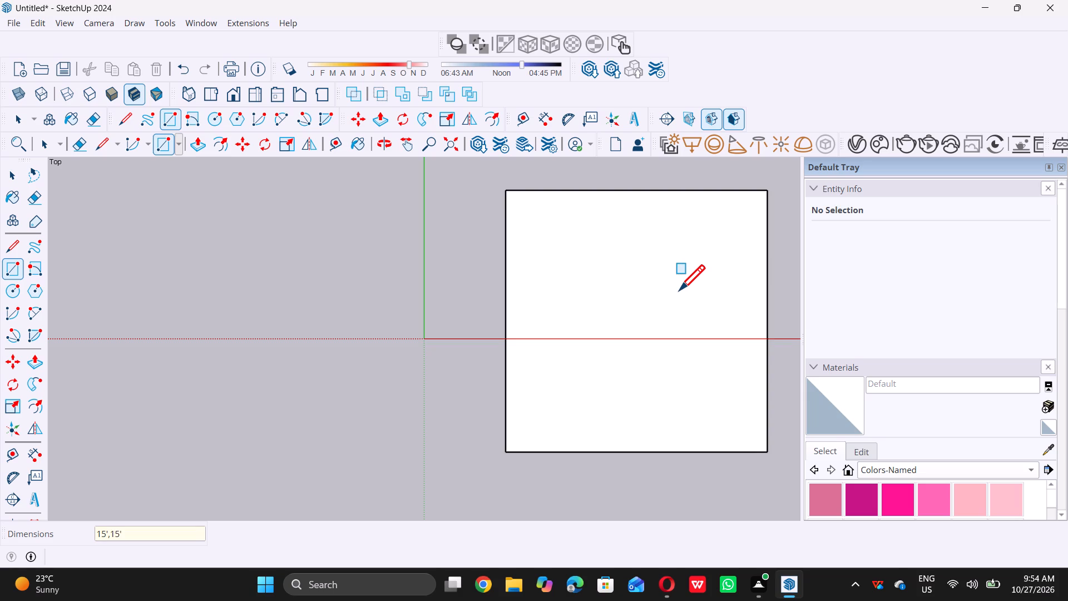
{"action": "key", "text": "space"}
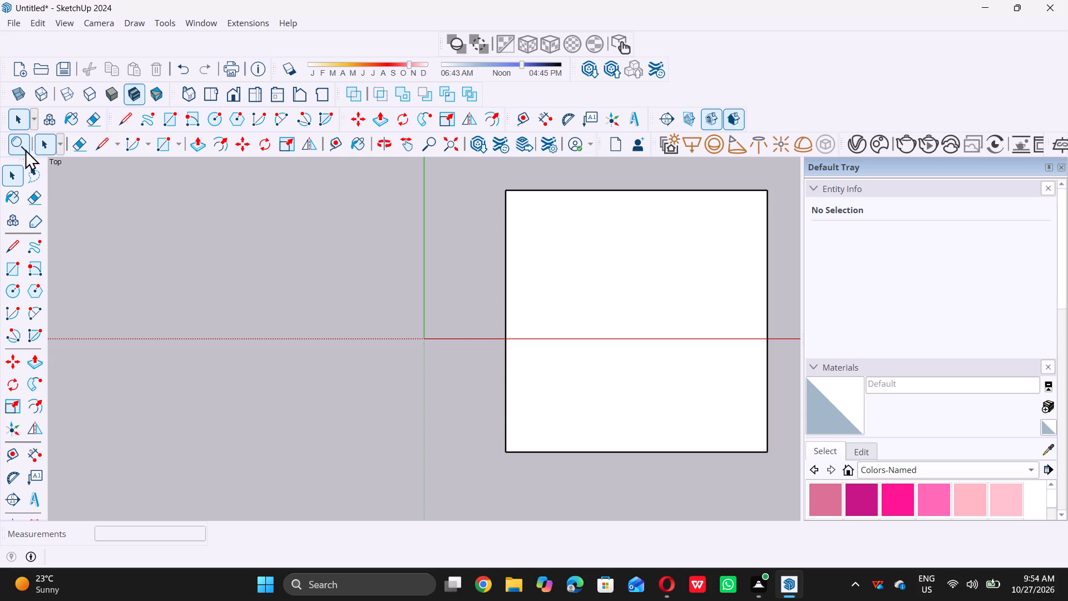
In isometric view, move the whole square off the red axis into the area between the red and green axes.
{"action": "left_click", "coordinate": [195, 96]}
{"action": "scroll", "coordinate": [260, 318], "scroll_direction": "down", "scroll_amount": 5}
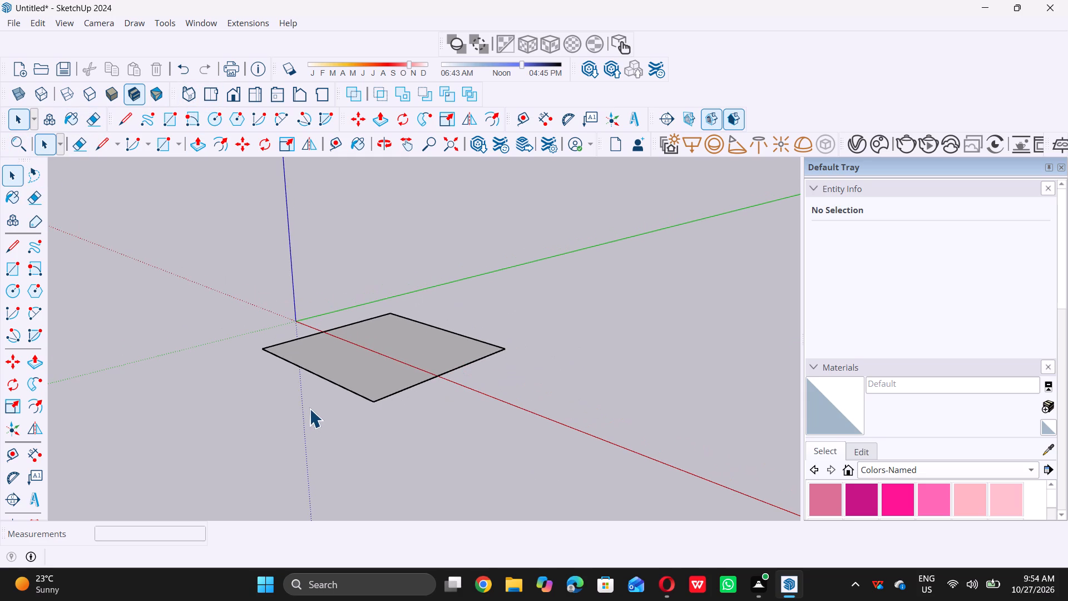
{"action": "key", "text": "ctrl+a"}
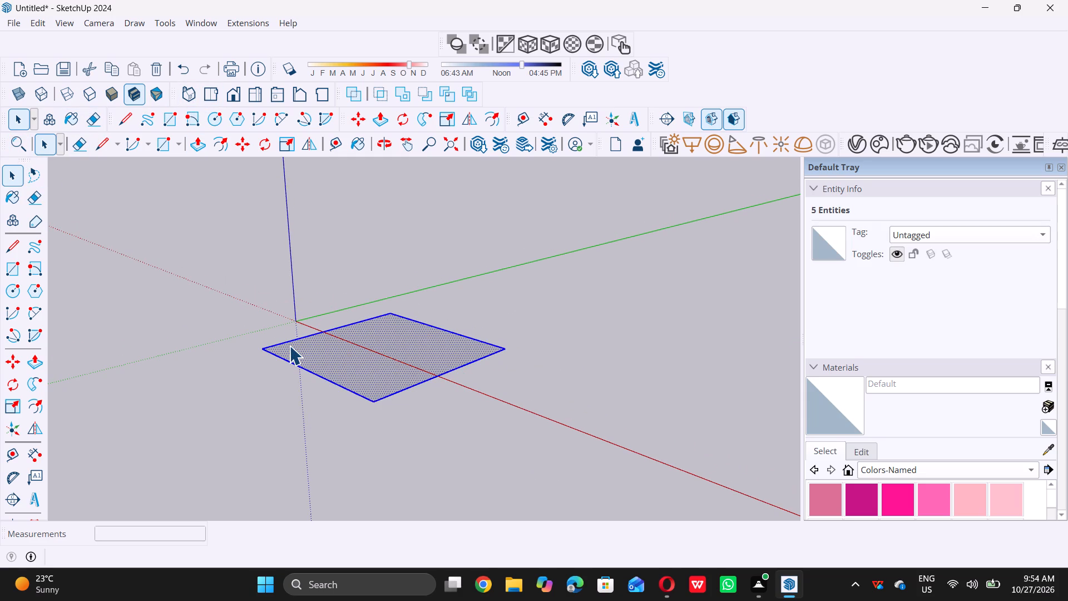
{"action": "key", "text": "m"}
{"action": "left_click", "coordinate": [265, 351]}
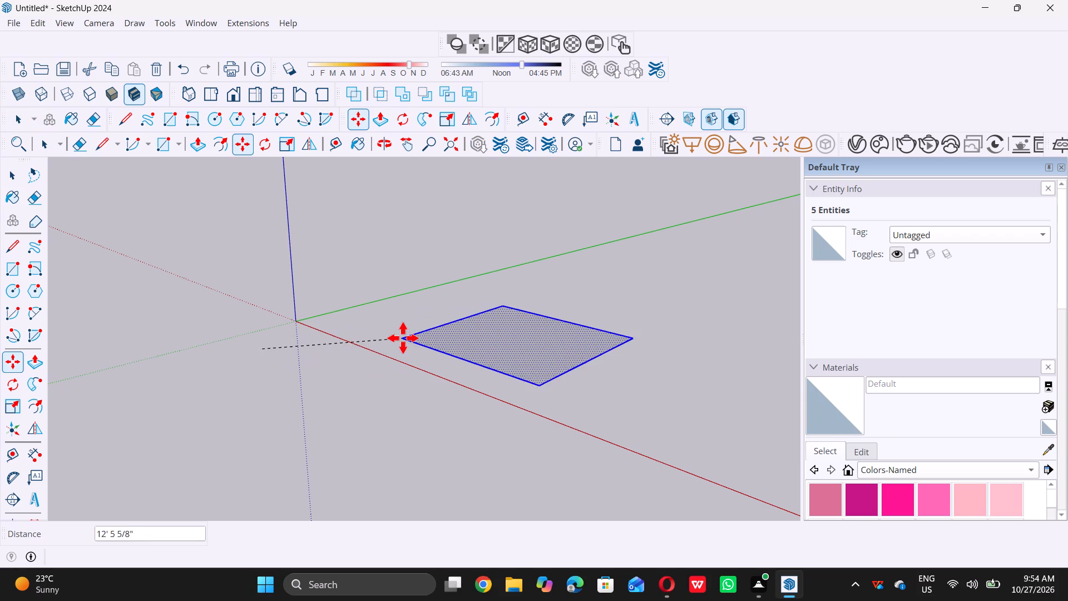
{"action": "left_click", "coordinate": [398, 328]}
{"action": "key", "text": "space"}
{"action": "left_click", "coordinate": [592, 405]}
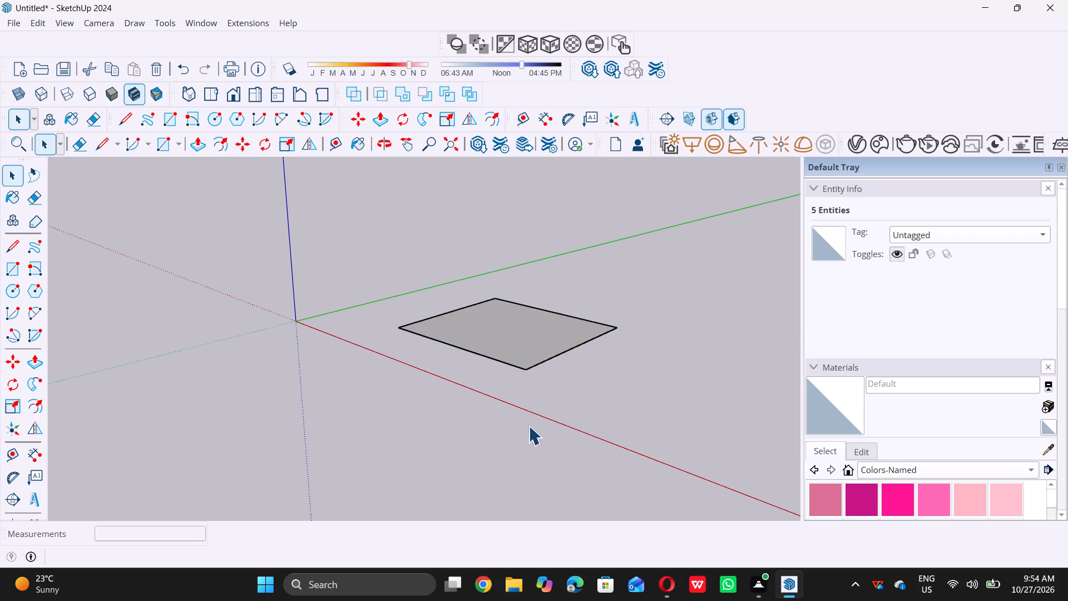
Offset the square face's outline 9" inward to form the wall thickness.
{"action": "scroll", "coordinate": [519, 432], "scroll_direction": "down", "scroll_amount": 3}
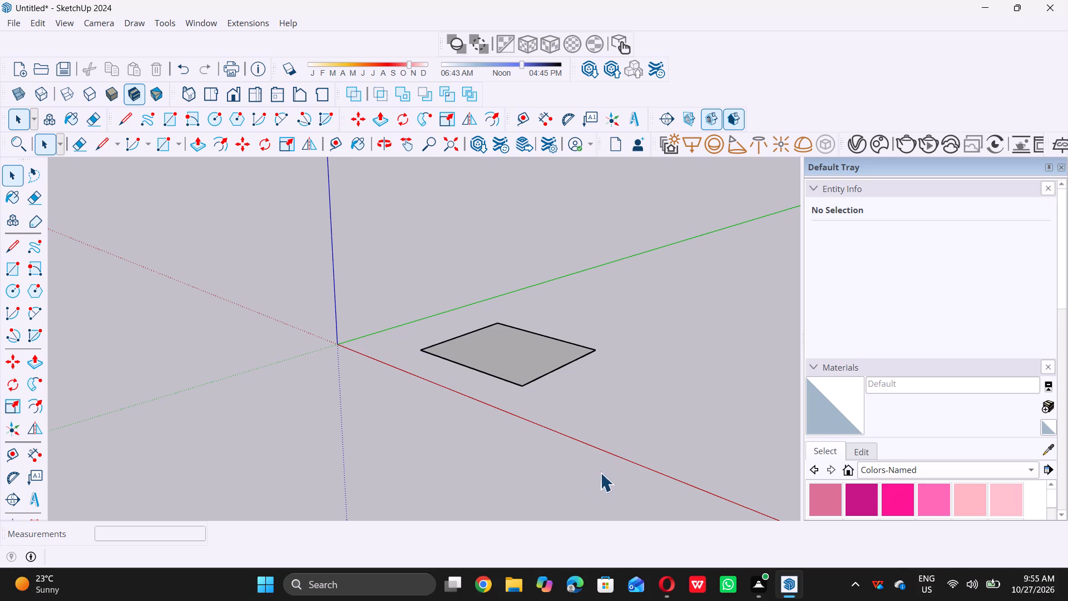
{"action": "scroll", "coordinate": [479, 411], "scroll_direction": "down", "scroll_amount": 3}
{"action": "scroll", "coordinate": [552, 395], "scroll_direction": "up", "scroll_amount": 5}
{"action": "left_click", "coordinate": [496, 368]}
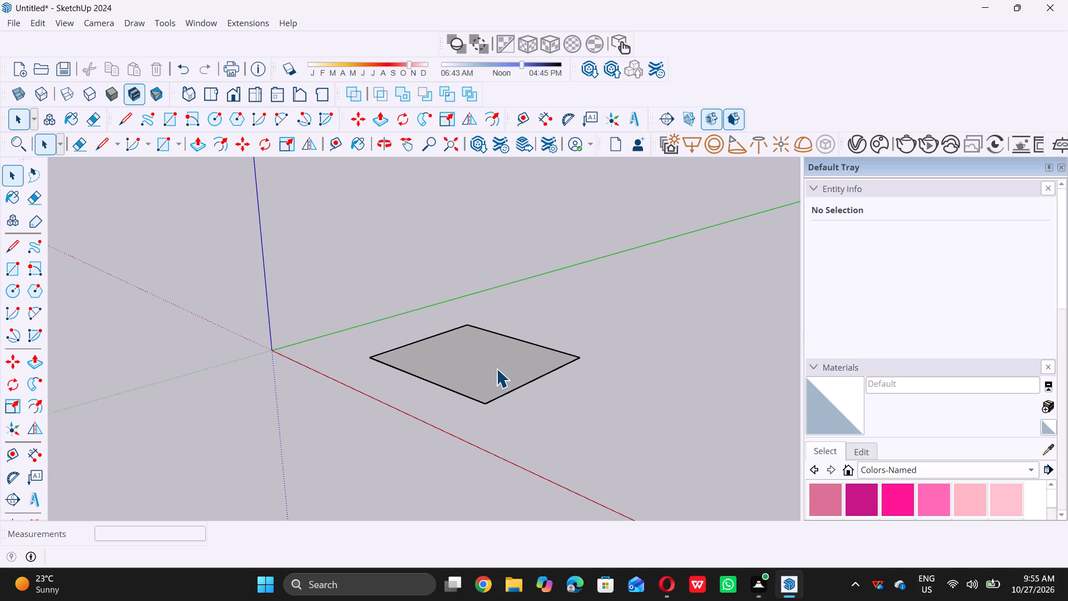
{"action": "key", "text": "f"}
{"action": "left_click", "coordinate": [478, 373]}
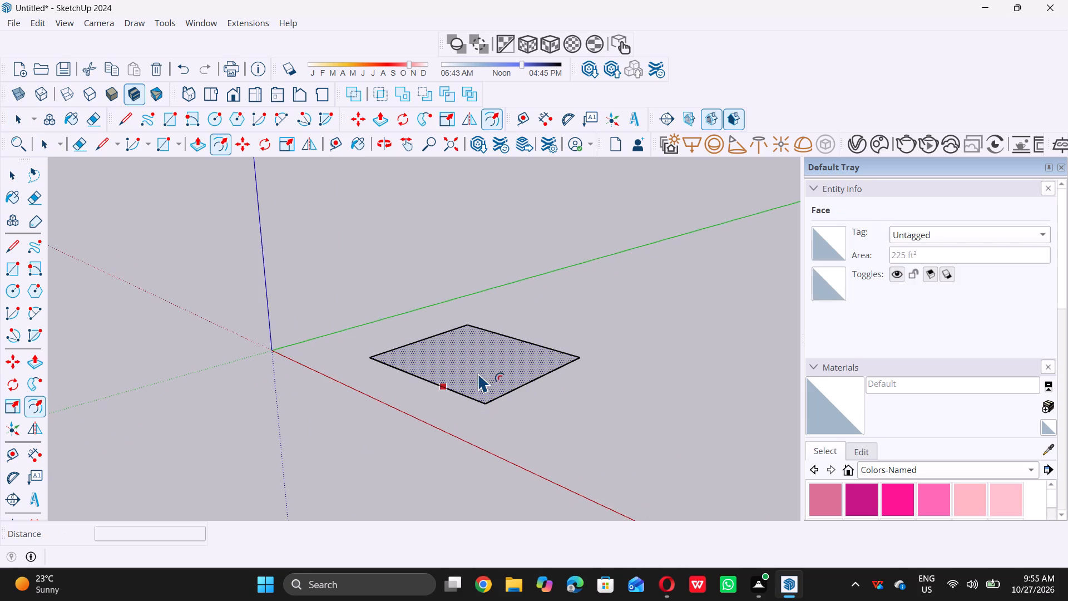
{"action": "key", "text": "9"}
{"action": "key", "text": "shift+quotedbl"}
{"action": "key", "text": "Return"}
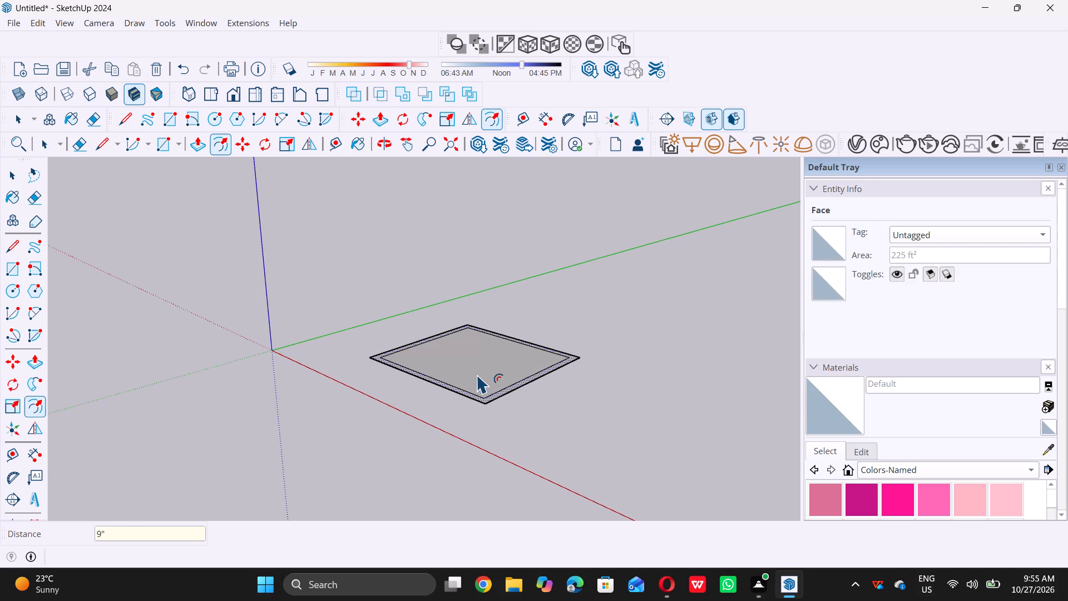
{"action": "key", "text": "space"}
{"action": "scroll", "coordinate": [515, 425], "scroll_direction": "down", "scroll_amount": 4}
{"action": "scroll", "coordinate": [576, 460], "scroll_direction": "up", "scroll_amount": 2}
{"action": "left_click", "coordinate": [606, 416]}
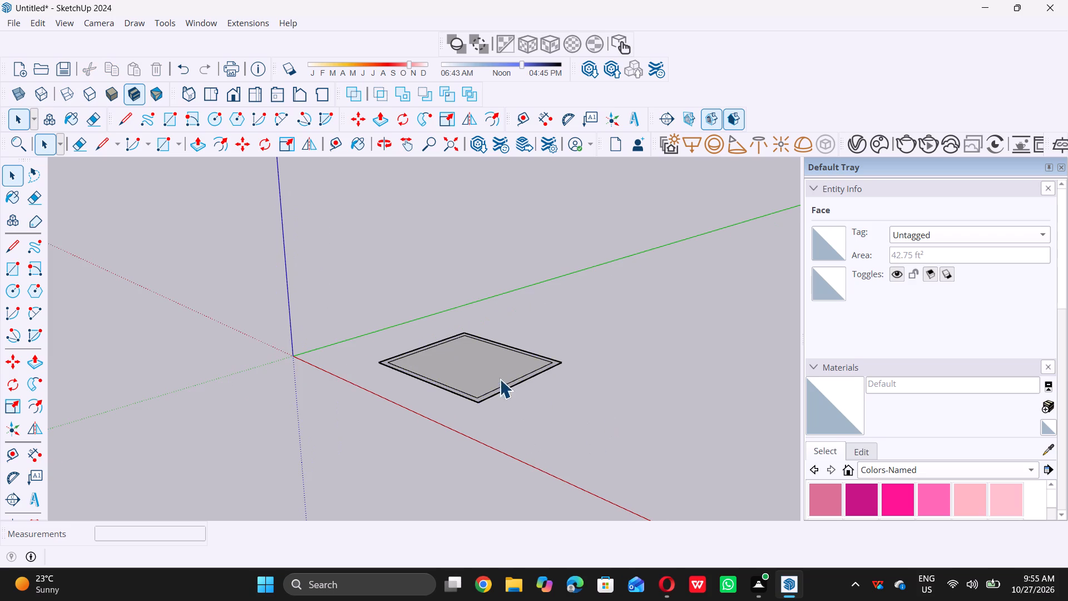
Push/Pull the border face between the two outlines up 10' to raise the walls.
{"action": "scroll", "coordinate": [500, 379], "scroll_direction": "up", "scroll_amount": 6}
{"action": "scroll", "coordinate": [437, 396], "scroll_direction": "up", "scroll_amount": 3}
{"action": "left_click", "coordinate": [441, 402]}
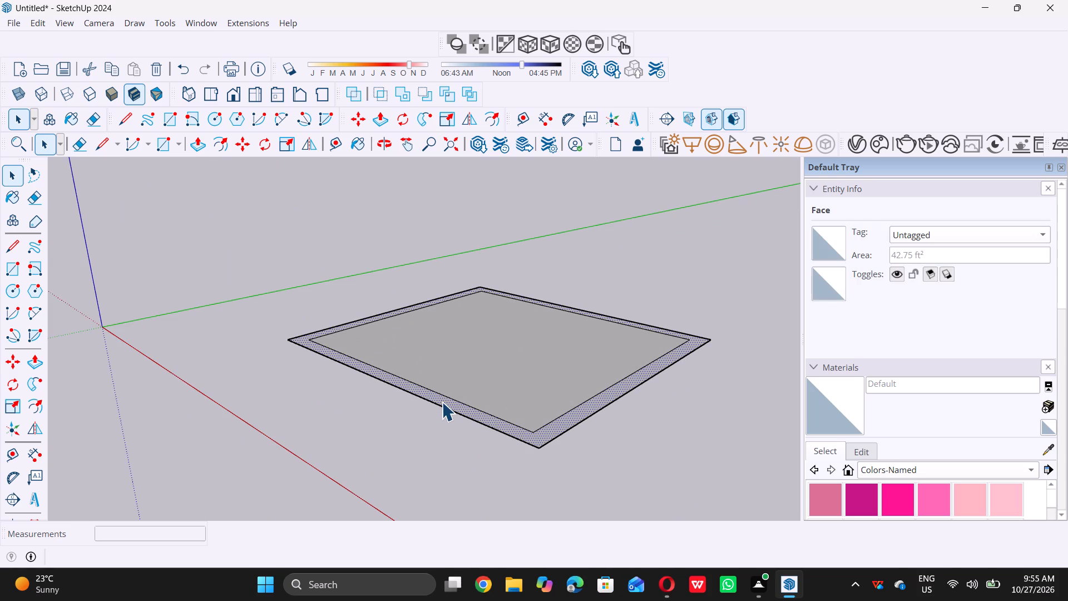
{"action": "key", "text": "p"}
{"action": "left_click", "coordinate": [446, 396]}
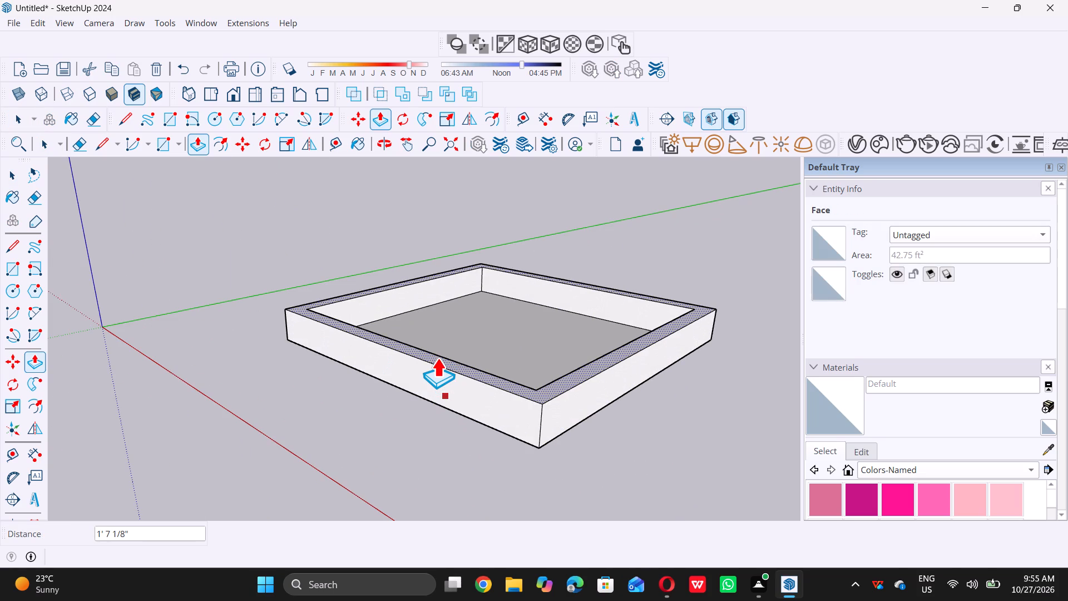
{"action": "type", "text": "10'"}
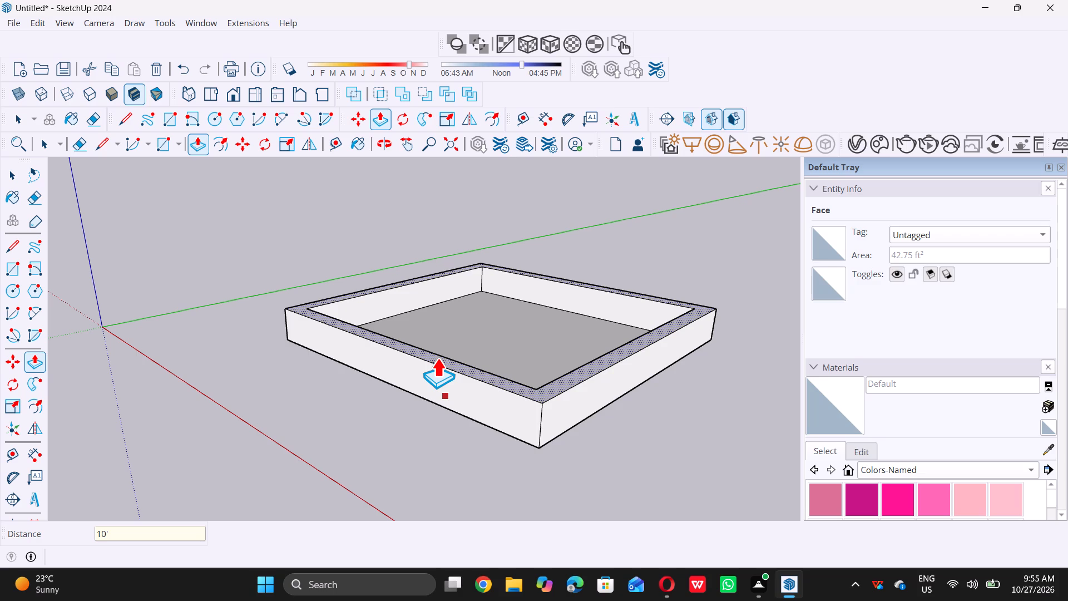
{"action": "key", "text": "Return"}
{"action": "key", "text": "space"}
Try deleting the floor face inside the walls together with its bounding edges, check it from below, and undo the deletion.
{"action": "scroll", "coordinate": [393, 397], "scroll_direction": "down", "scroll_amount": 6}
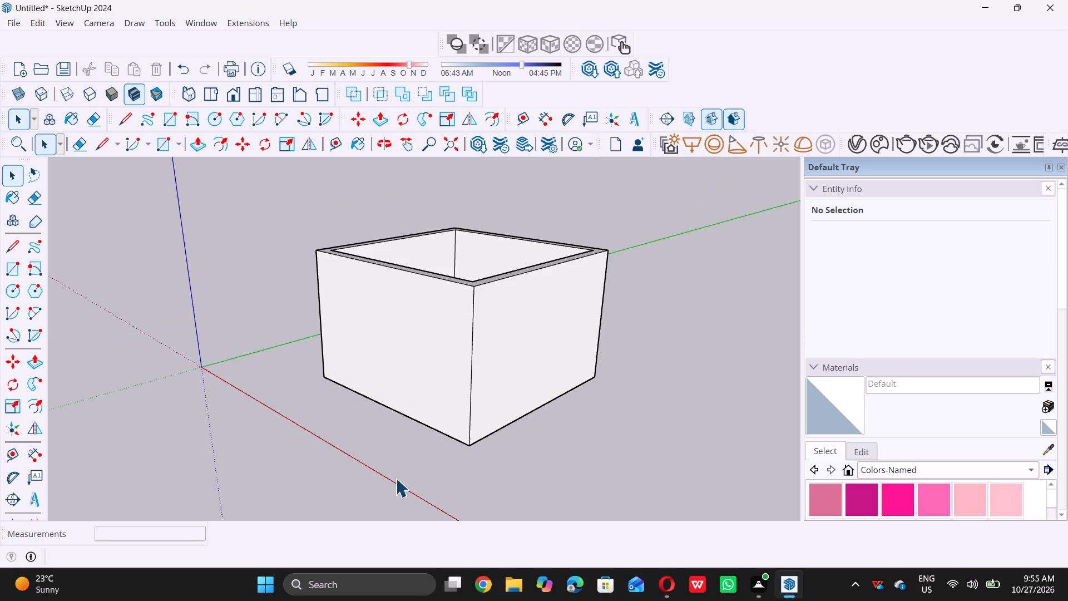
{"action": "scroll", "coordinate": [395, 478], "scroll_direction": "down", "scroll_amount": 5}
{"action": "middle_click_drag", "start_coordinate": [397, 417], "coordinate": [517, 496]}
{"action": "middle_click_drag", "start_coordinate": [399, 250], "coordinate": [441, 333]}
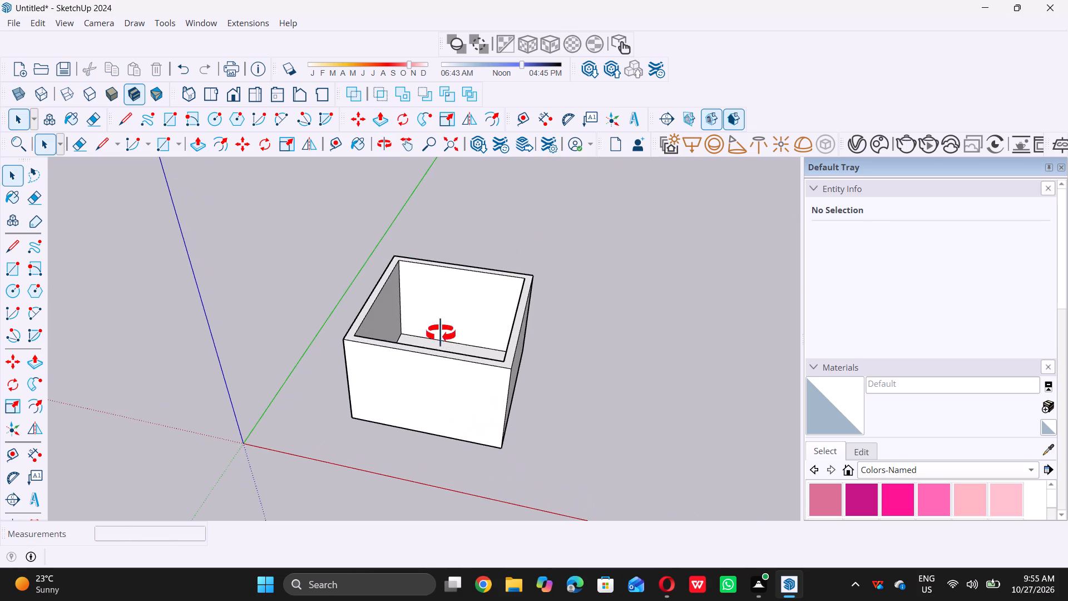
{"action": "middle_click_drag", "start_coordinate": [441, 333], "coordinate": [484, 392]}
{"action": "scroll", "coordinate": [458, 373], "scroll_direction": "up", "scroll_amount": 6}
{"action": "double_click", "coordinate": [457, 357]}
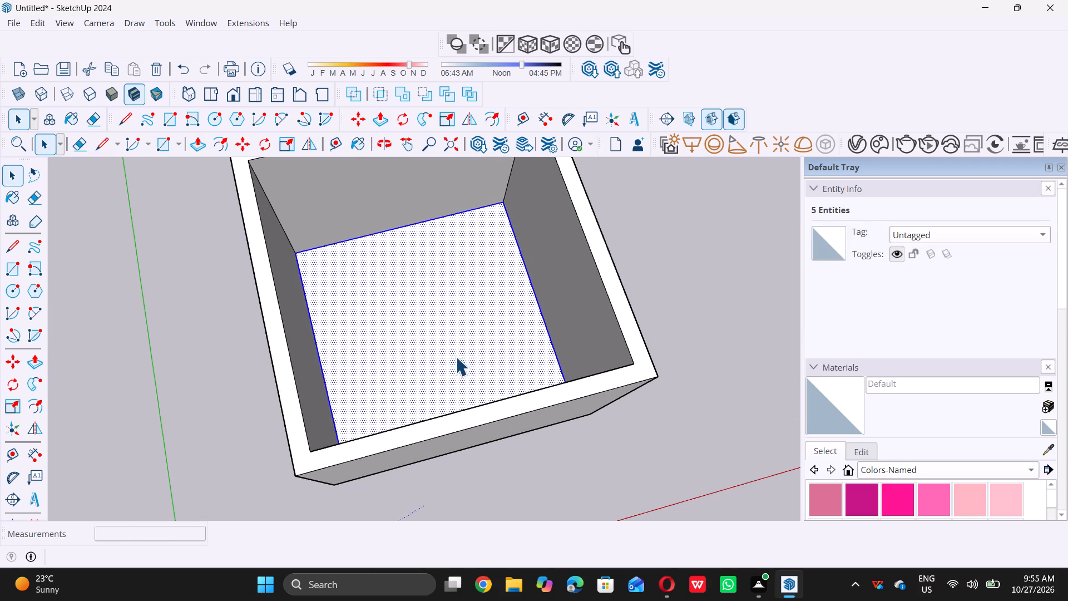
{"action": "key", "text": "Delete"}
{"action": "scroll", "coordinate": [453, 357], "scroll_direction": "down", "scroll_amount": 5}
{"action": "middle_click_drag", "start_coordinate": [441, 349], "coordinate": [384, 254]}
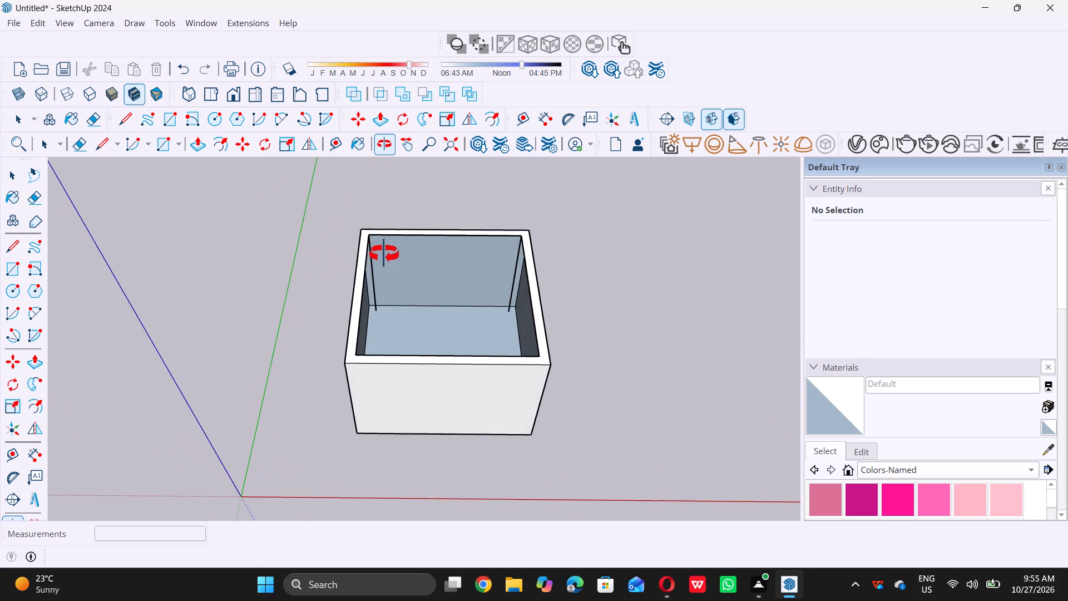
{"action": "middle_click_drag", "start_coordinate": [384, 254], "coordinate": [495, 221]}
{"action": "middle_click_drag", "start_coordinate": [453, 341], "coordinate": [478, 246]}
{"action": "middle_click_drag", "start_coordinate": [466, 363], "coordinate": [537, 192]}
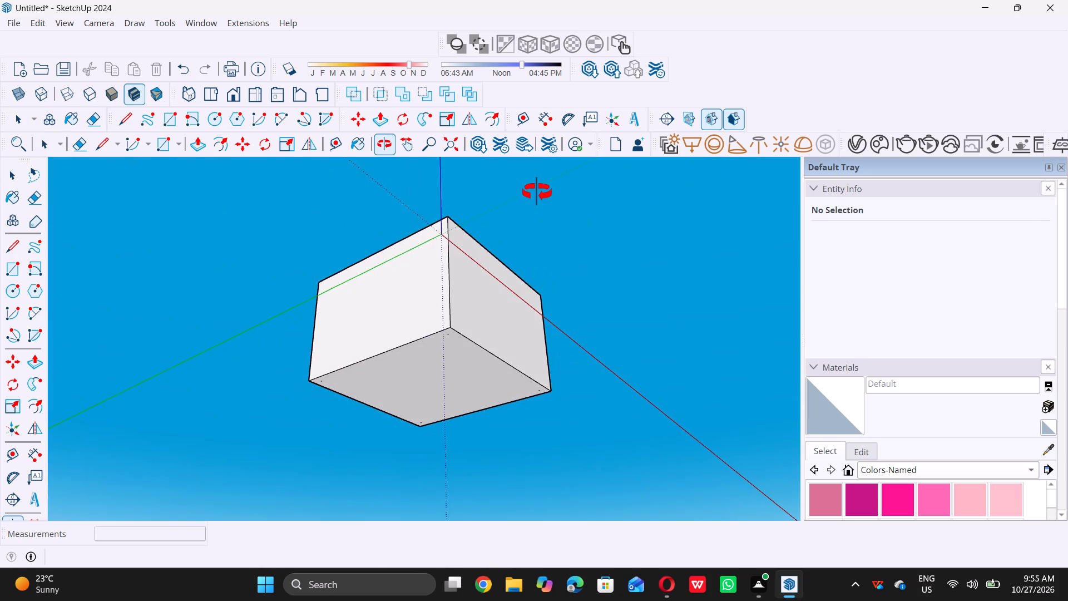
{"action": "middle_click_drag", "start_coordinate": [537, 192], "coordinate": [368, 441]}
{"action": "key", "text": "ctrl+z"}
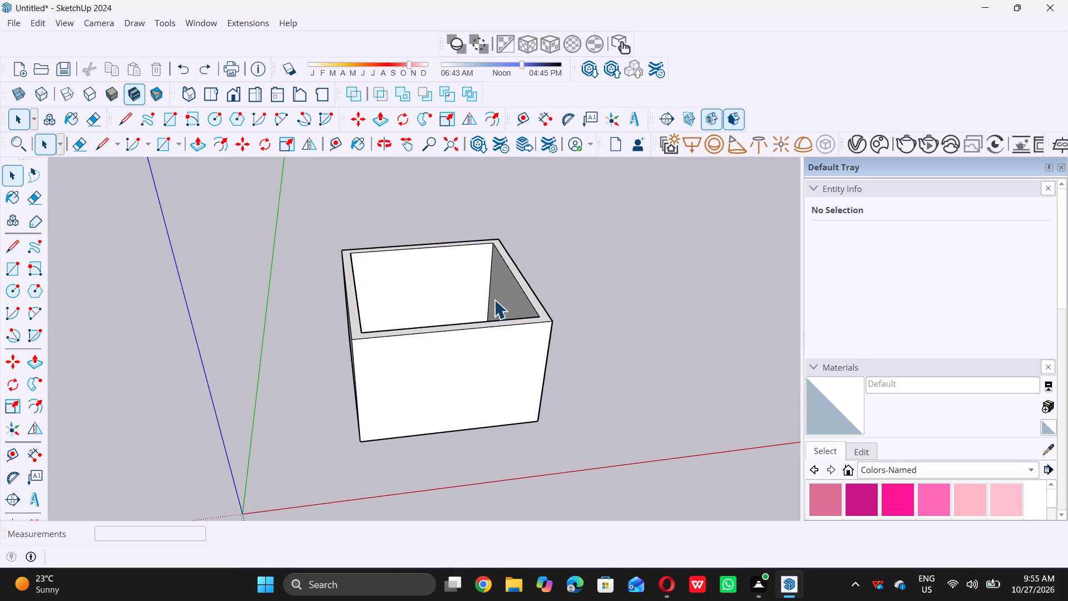
Delete only the floor face inside the walls, keeping its edges.
{"action": "middle_click_drag", "start_coordinate": [493, 295], "coordinate": [458, 445]}
{"action": "scroll", "coordinate": [457, 352], "scroll_direction": "up", "scroll_amount": 5}
{"action": "left_click", "coordinate": [443, 361]}
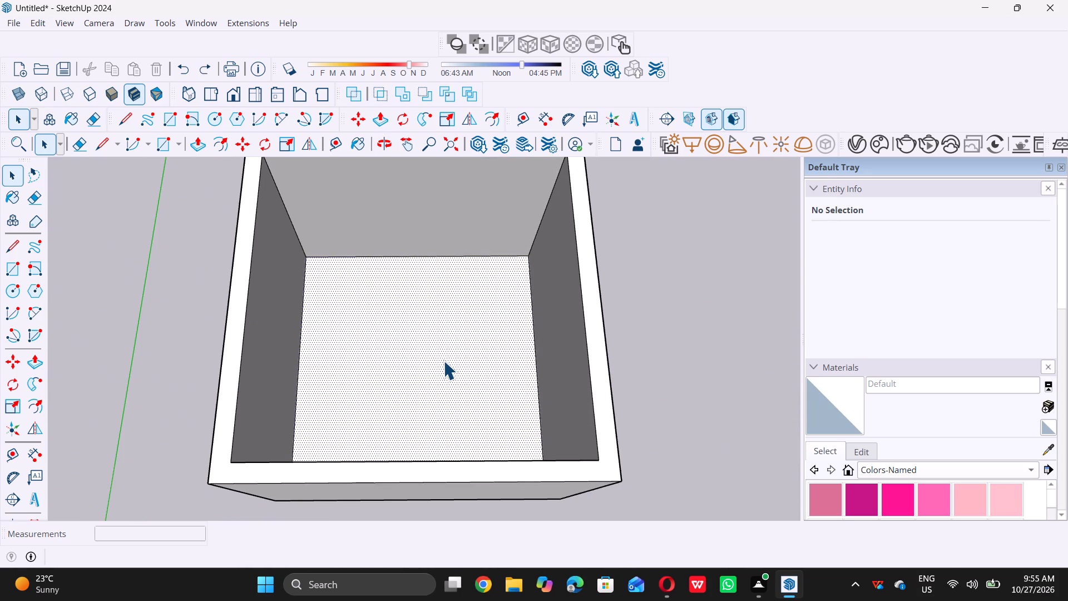
{"action": "key", "text": "Delete"}
Draw a vertical rectangle along one full bottom outer edge of the walls with Rotated Rectangle, extending 9" below them.
{"action": "scroll", "coordinate": [444, 361], "scroll_direction": "down", "scroll_amount": 6}
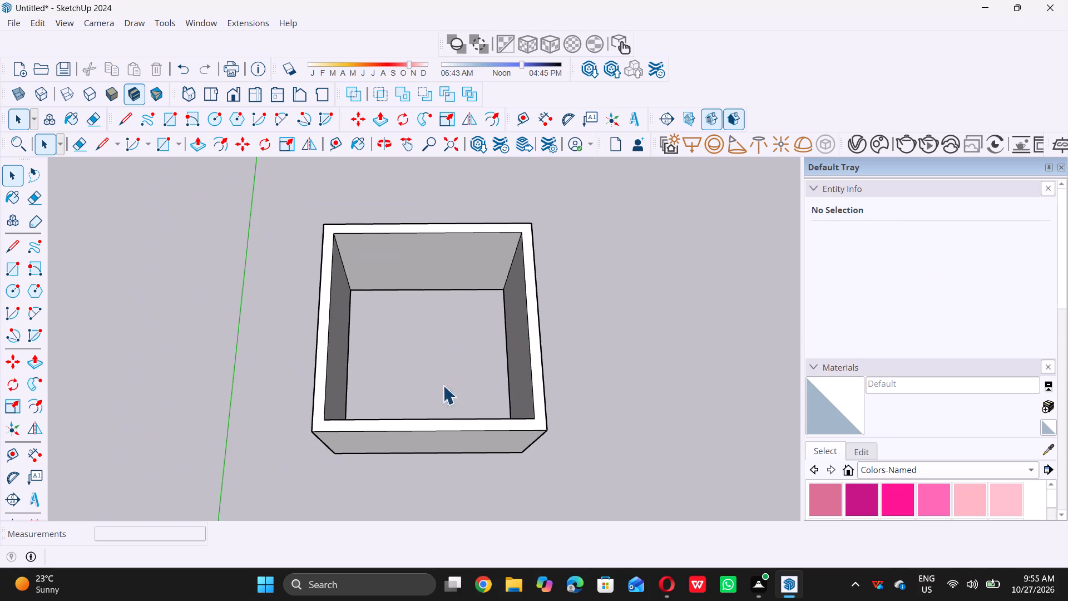
{"action": "middle_click_drag", "start_coordinate": [439, 396], "coordinate": [564, 247]}
{"action": "middle_click_drag", "start_coordinate": [280, 394], "coordinate": [427, 250]}
{"action": "middle_click_drag", "start_coordinate": [350, 386], "coordinate": [383, 316]}
{"action": "middle_click_drag", "start_coordinate": [358, 373], "coordinate": [375, 349]}
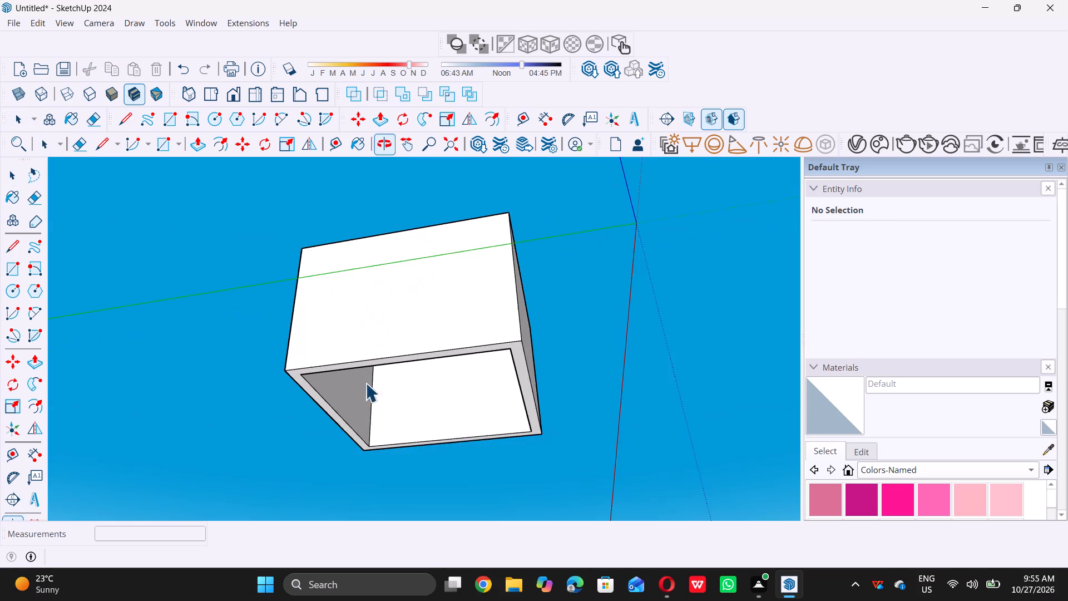
{"action": "scroll", "coordinate": [334, 426], "scroll_direction": "up", "scroll_amount": 5}
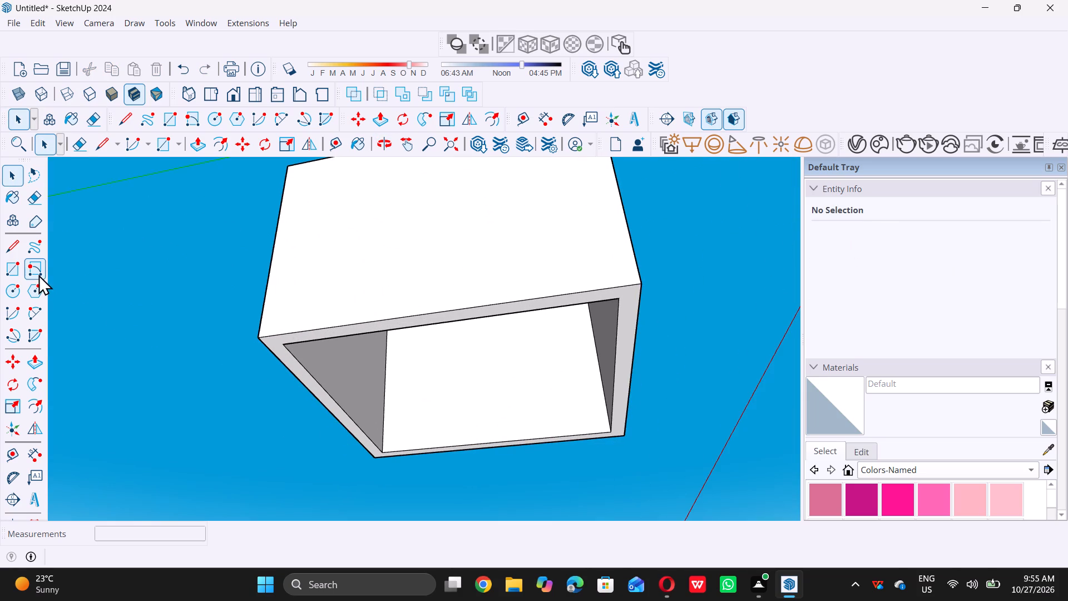
{"action": "left_click", "coordinate": [38, 274]}
{"action": "scroll", "coordinate": [354, 455], "scroll_direction": "up", "scroll_amount": 10}
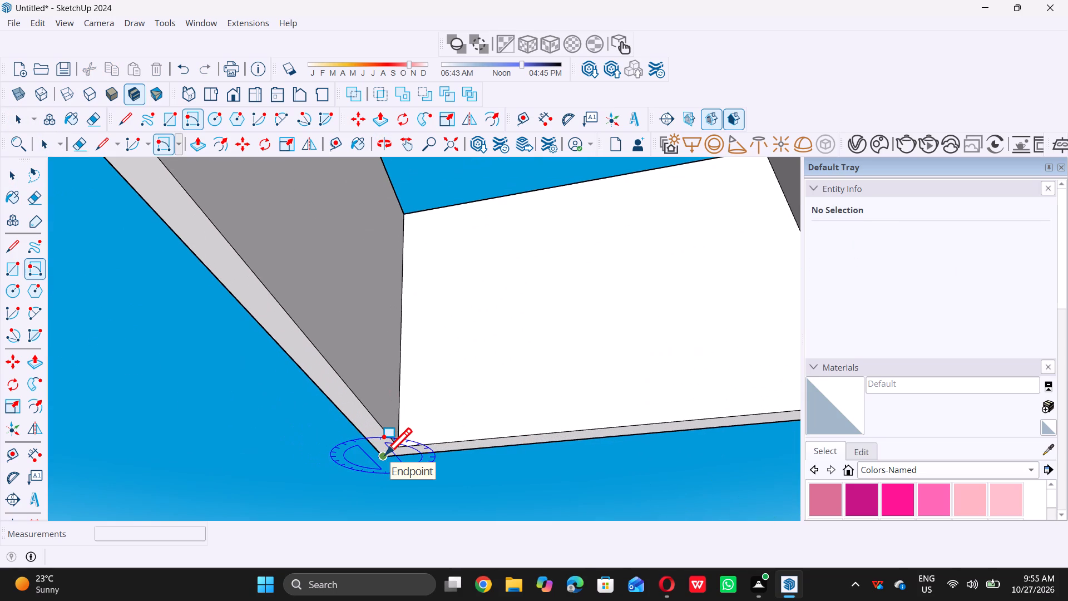
{"action": "left_click", "coordinate": [383, 455]}
{"action": "scroll", "coordinate": [387, 454], "scroll_direction": "down", "scroll_amount": 6}
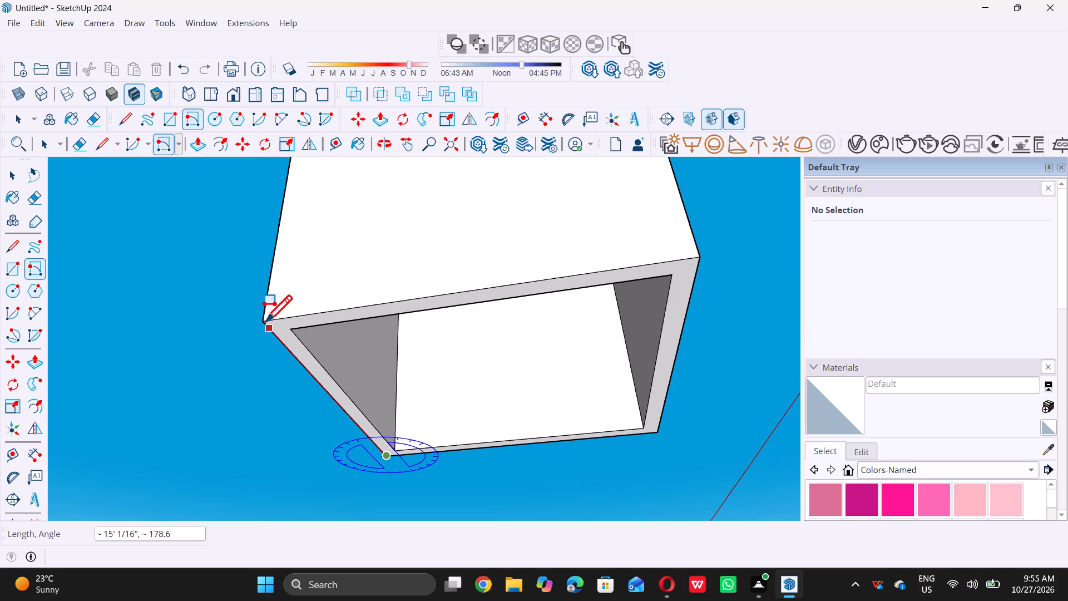
{"action": "left_click", "coordinate": [261, 321]}
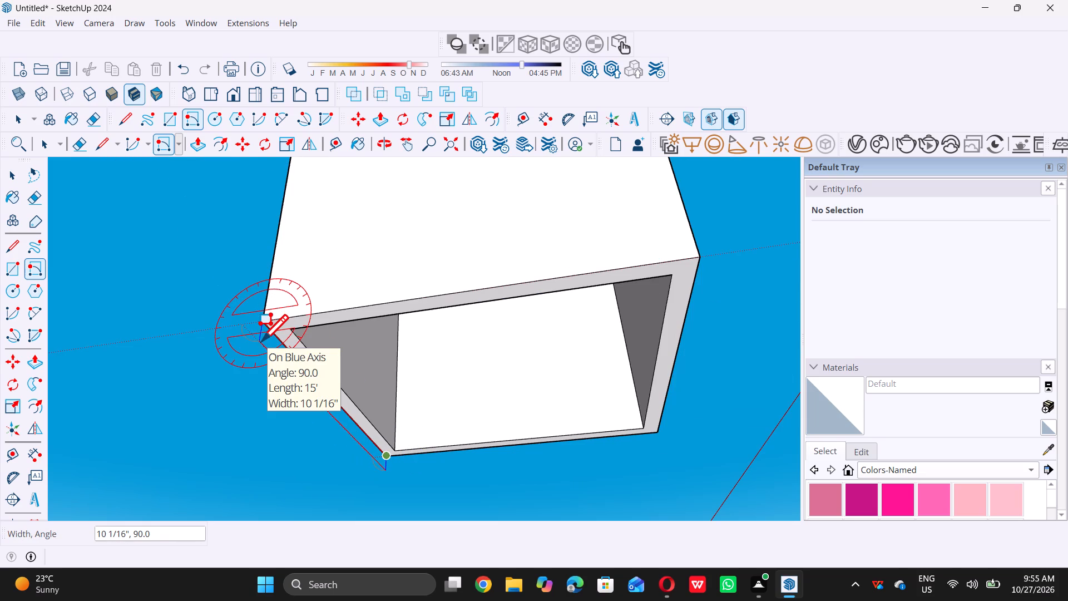
{"action": "key", "text": "9"}
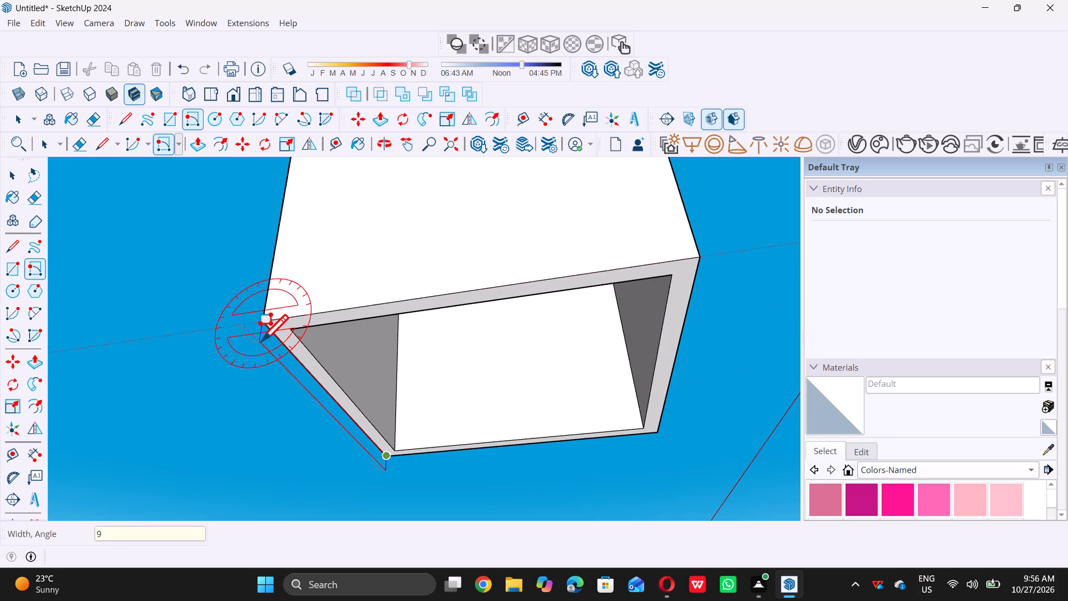
{"action": "key", "text": "shift+quotedbl"}
{"action": "key", "text": "Return"}
{"action": "key", "text": "space"}
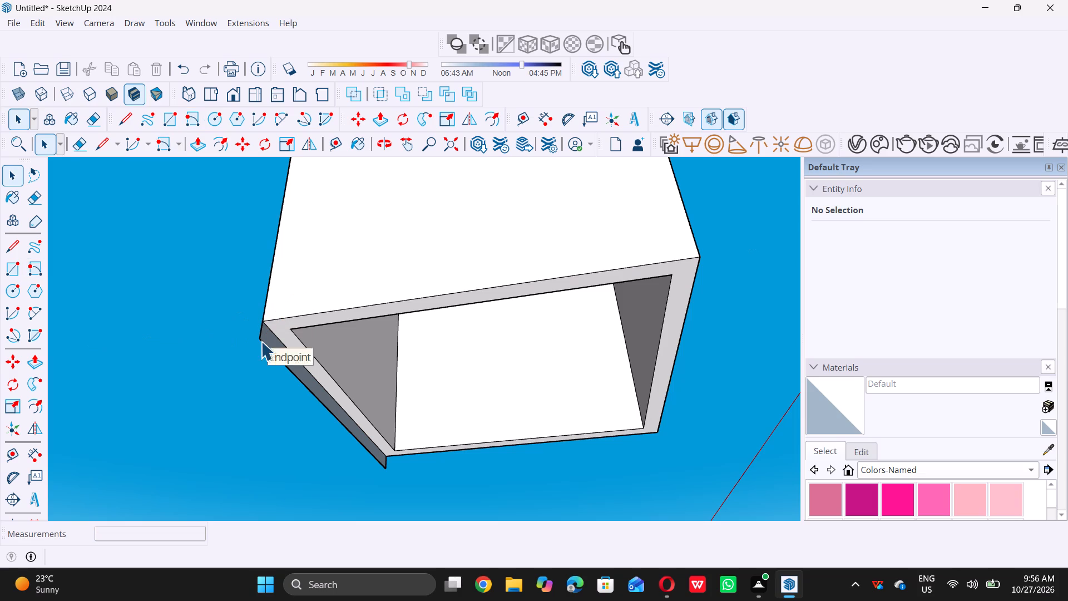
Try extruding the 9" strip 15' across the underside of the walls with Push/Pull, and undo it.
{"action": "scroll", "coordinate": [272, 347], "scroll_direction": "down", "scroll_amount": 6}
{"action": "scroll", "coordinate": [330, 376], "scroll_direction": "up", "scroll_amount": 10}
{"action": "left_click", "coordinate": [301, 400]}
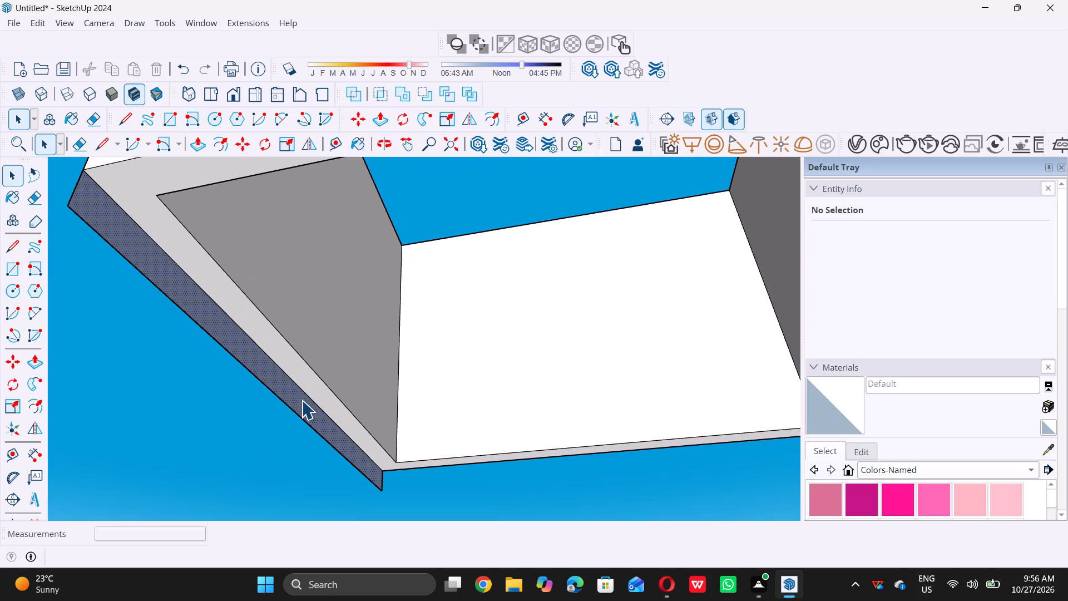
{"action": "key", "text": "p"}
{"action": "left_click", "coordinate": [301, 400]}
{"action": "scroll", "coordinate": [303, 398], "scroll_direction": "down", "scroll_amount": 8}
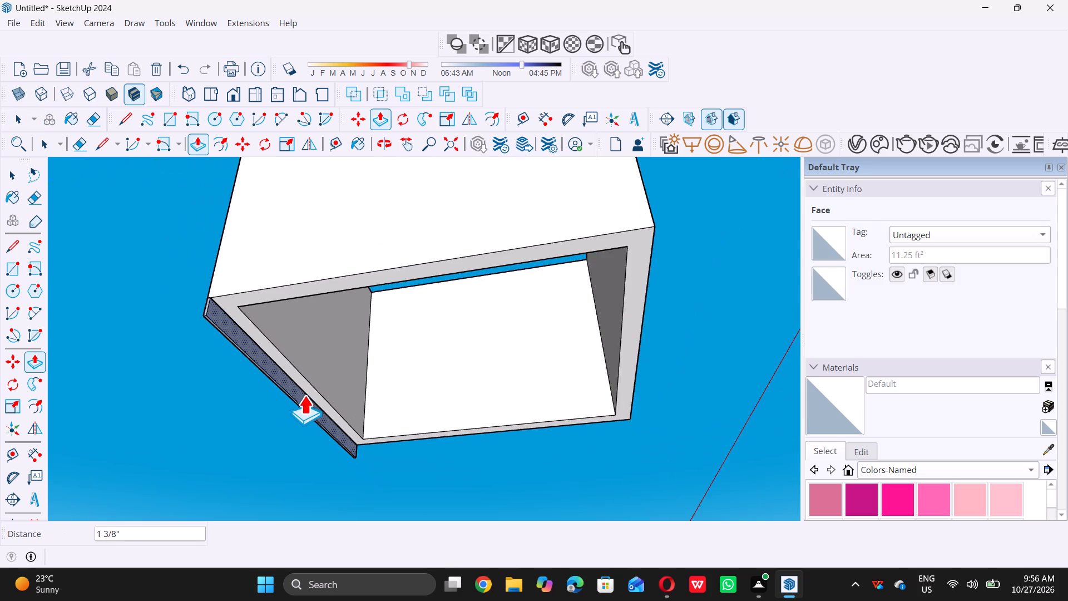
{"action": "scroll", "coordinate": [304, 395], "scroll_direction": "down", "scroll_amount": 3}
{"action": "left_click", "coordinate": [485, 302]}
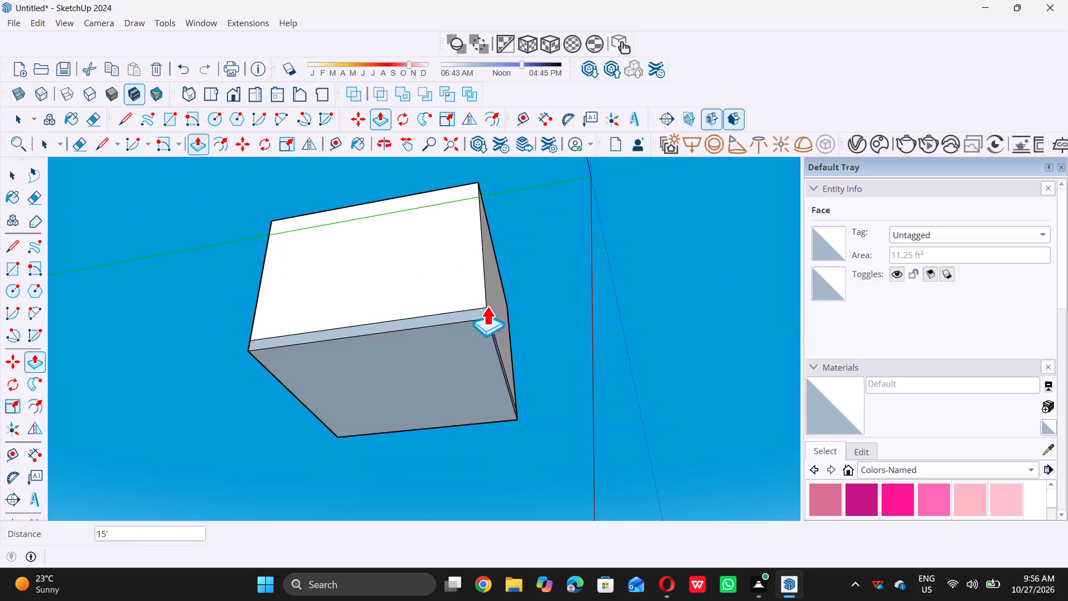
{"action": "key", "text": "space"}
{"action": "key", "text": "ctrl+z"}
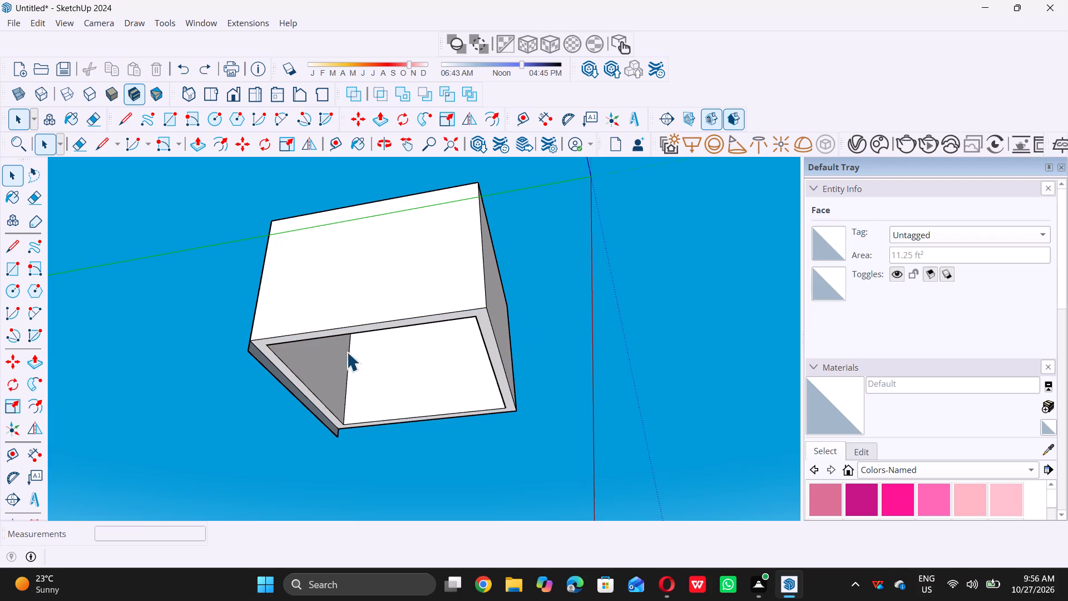
Push/Pull the 9" strip 15' across the underside to the opposite wall, forming the floor slab.
{"action": "scroll", "coordinate": [291, 366], "scroll_direction": "up", "scroll_amount": 5}
{"action": "left_click", "coordinate": [287, 394]}
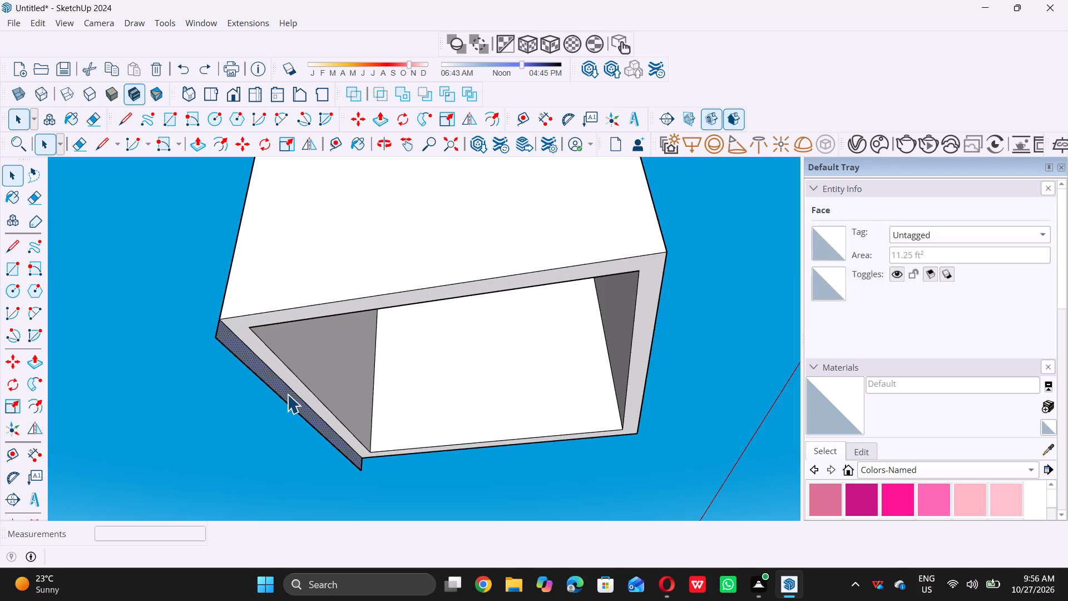
{"action": "key", "text": "p"}
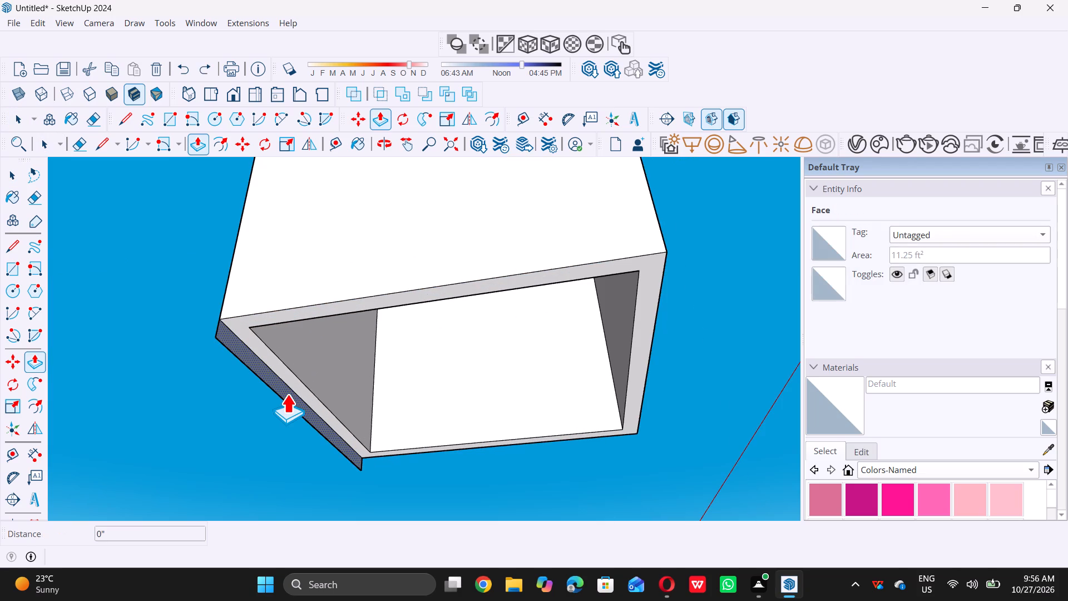
{"action": "left_click", "coordinate": [281, 395]}
{"action": "scroll", "coordinate": [464, 407], "scroll_direction": "down", "scroll_amount": 5}
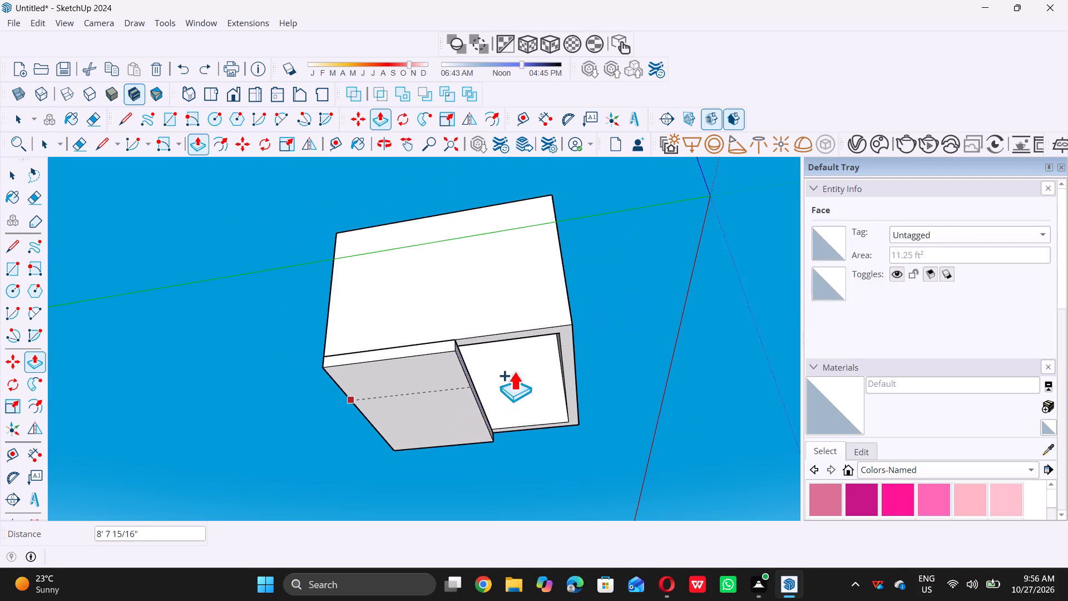
{"action": "left_click", "coordinate": [570, 297]}
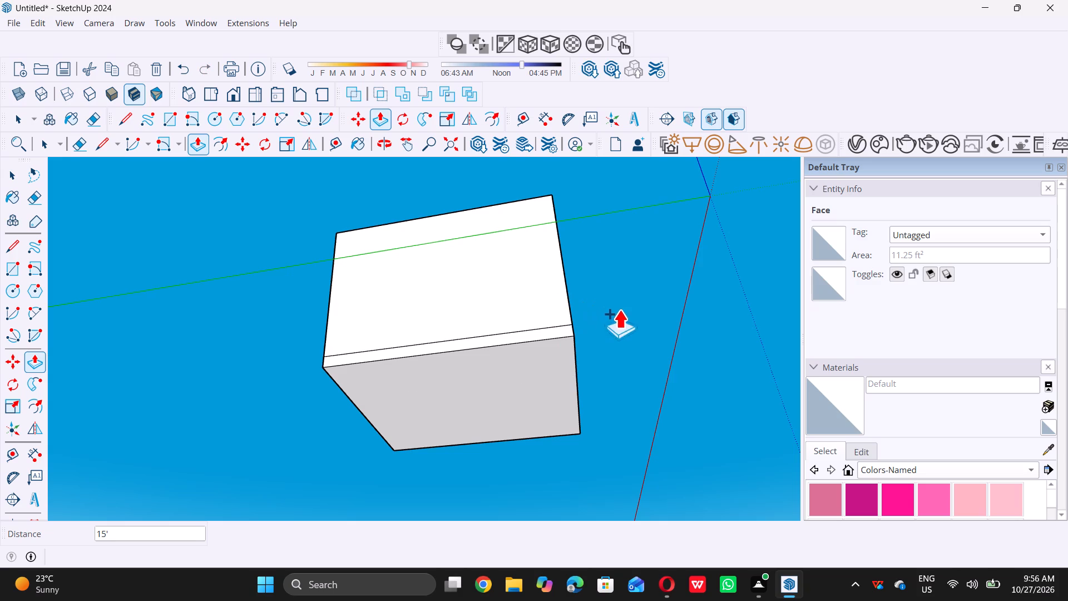
{"action": "key", "text": "space"}
{"action": "left_click", "coordinate": [654, 321]}
Examine the room with its floor slab from the front and from above.
{"action": "scroll", "coordinate": [644, 326], "scroll_direction": "down", "scroll_amount": 5}
{"action": "middle_click_drag", "start_coordinate": [656, 280], "coordinate": [362, 409]}
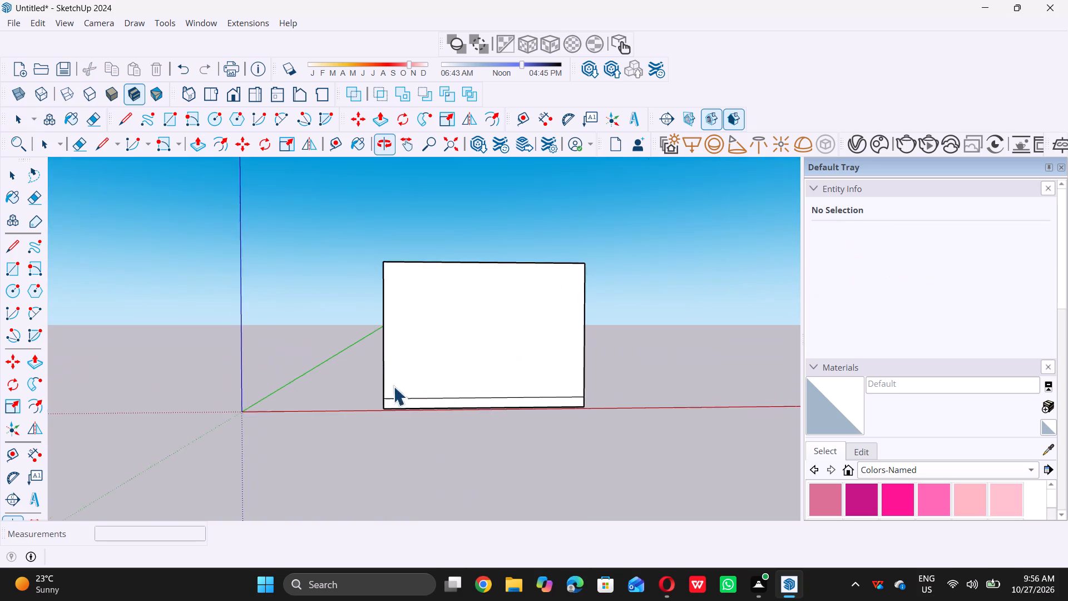
{"action": "middle_click_drag", "start_coordinate": [556, 285], "coordinate": [505, 330]}
{"action": "scroll", "coordinate": [506, 330], "scroll_direction": "down", "scroll_amount": 4}
{"action": "middle_click_drag", "start_coordinate": [453, 365], "coordinate": [479, 354]}
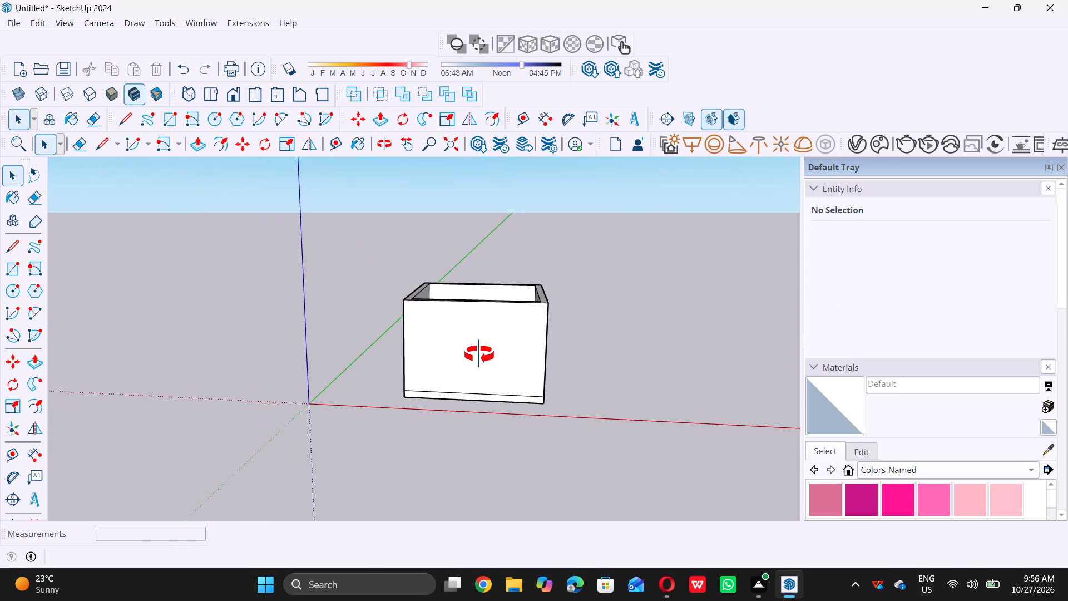
{"action": "middle_click_drag", "start_coordinate": [479, 354], "coordinate": [460, 333]}
{"action": "scroll", "coordinate": [465, 345], "scroll_direction": "up", "scroll_amount": 5}
{"action": "scroll", "coordinate": [467, 345], "scroll_direction": "down", "scroll_amount": 2}
{"action": "middle_click_drag", "start_coordinate": [461, 363], "coordinate": [463, 348]}
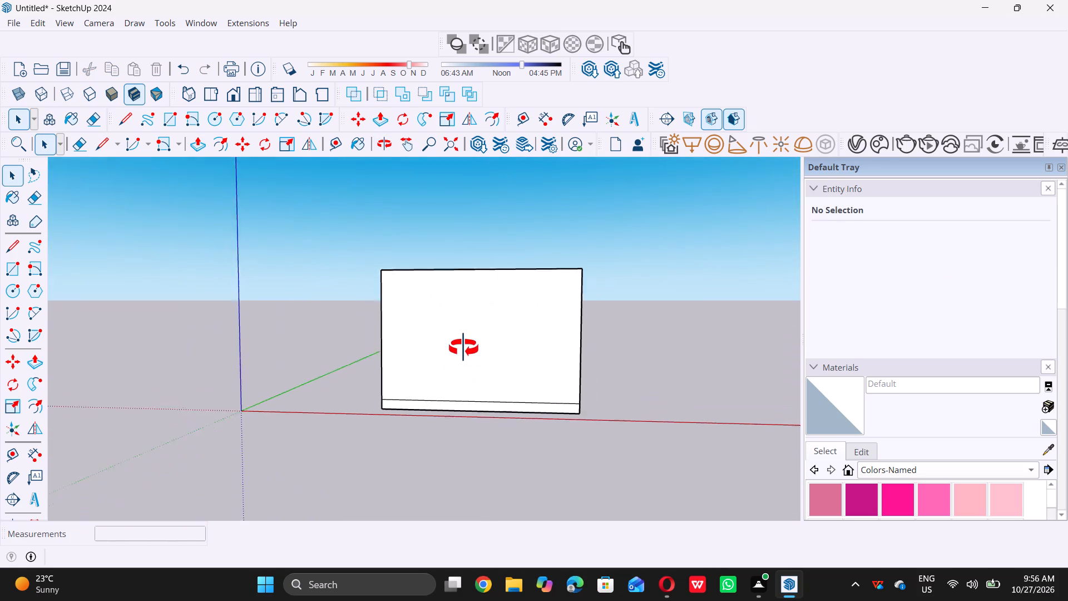
{"action": "middle_click_drag", "start_coordinate": [463, 348], "coordinate": [466, 359]}
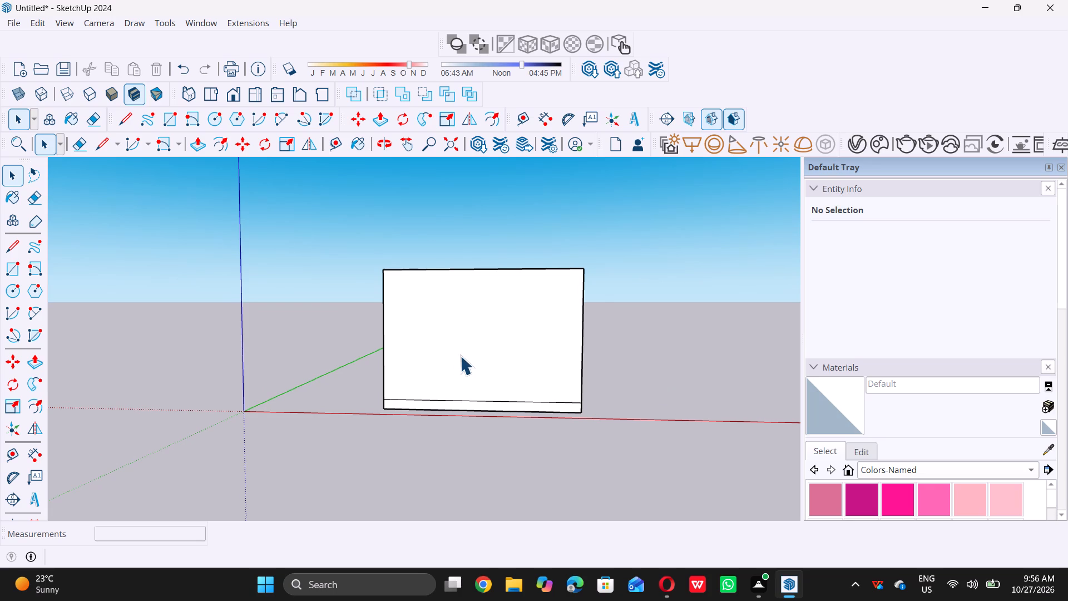
Draw a 3' by 7' door rectangle on the front wall, standing on the floor line near the wall's left end.
{"action": "scroll", "coordinate": [480, 311], "scroll_direction": "down", "scroll_amount": 2}
{"action": "middle_click_drag", "start_coordinate": [476, 322], "coordinate": [476, 322]}
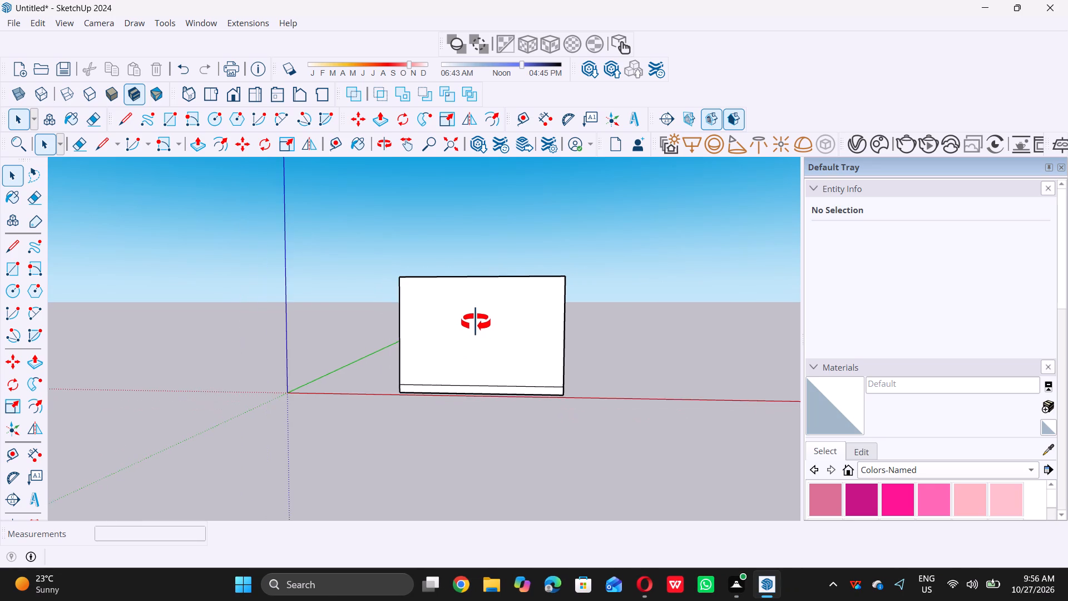
{"action": "middle_click_drag", "start_coordinate": [476, 322], "coordinate": [487, 319]}
{"action": "middle_click_drag", "start_coordinate": [446, 337], "coordinate": [446, 336]}
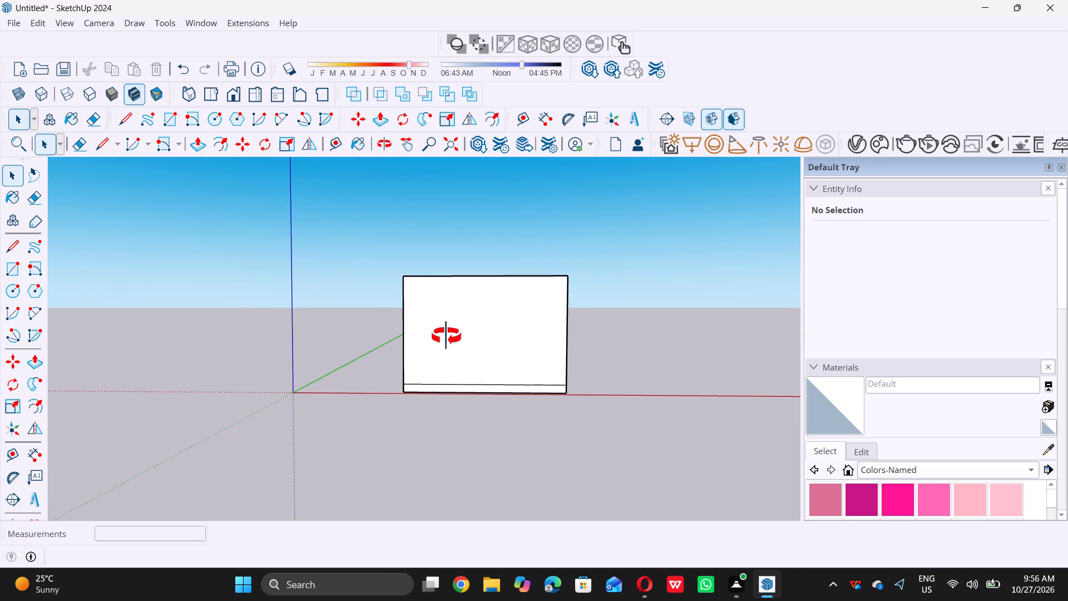
{"action": "middle_click_drag", "start_coordinate": [446, 336], "coordinate": [463, 336]}
{"action": "scroll", "coordinate": [441, 364], "scroll_direction": "up", "scroll_amount": 4}
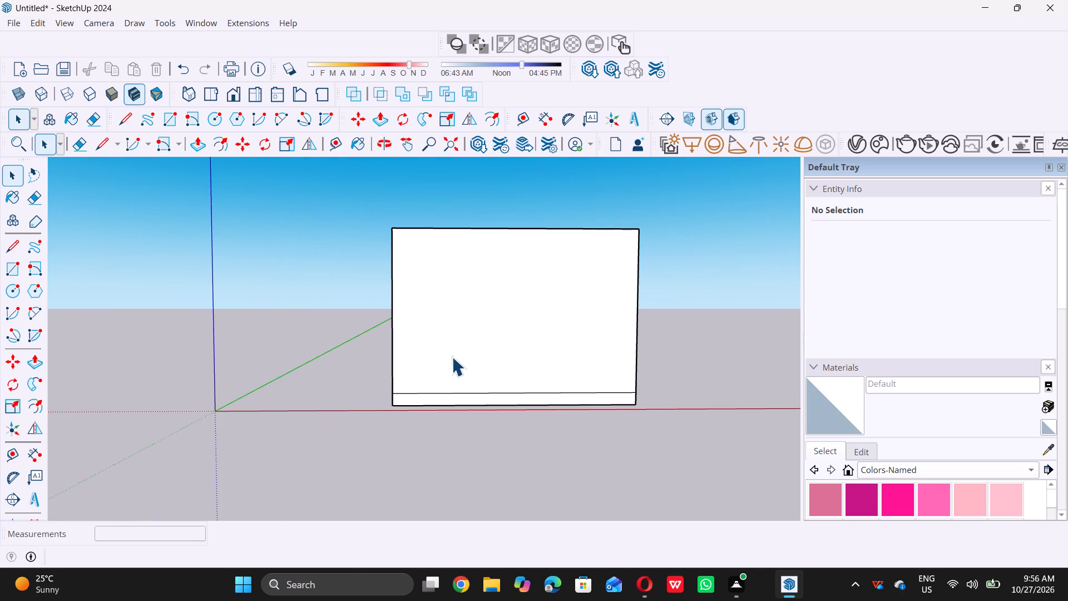
{"action": "scroll", "coordinate": [457, 348], "scroll_direction": "up", "scroll_amount": 1}
{"action": "key", "text": "r"}
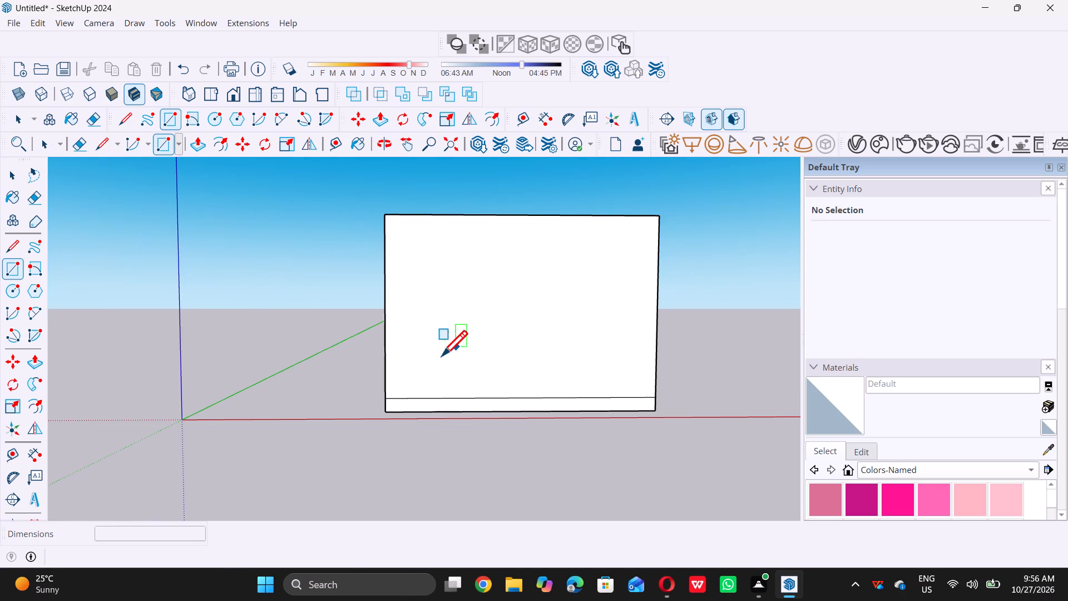
{"action": "left_click", "coordinate": [421, 395]}
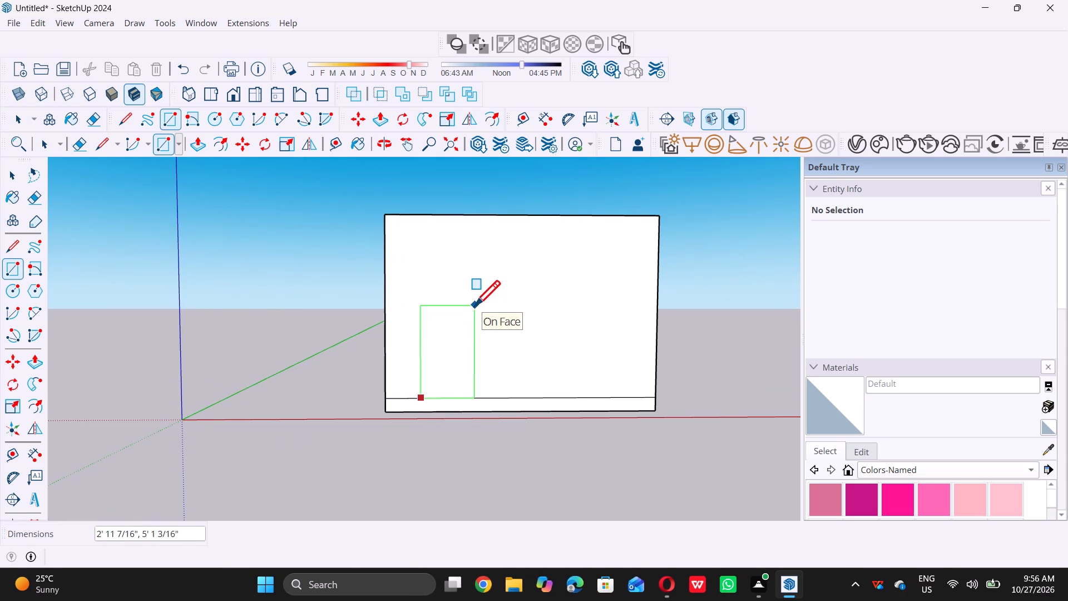
{"action": "type", "text": "3'"}
{"action": "key", "text": "comma"}
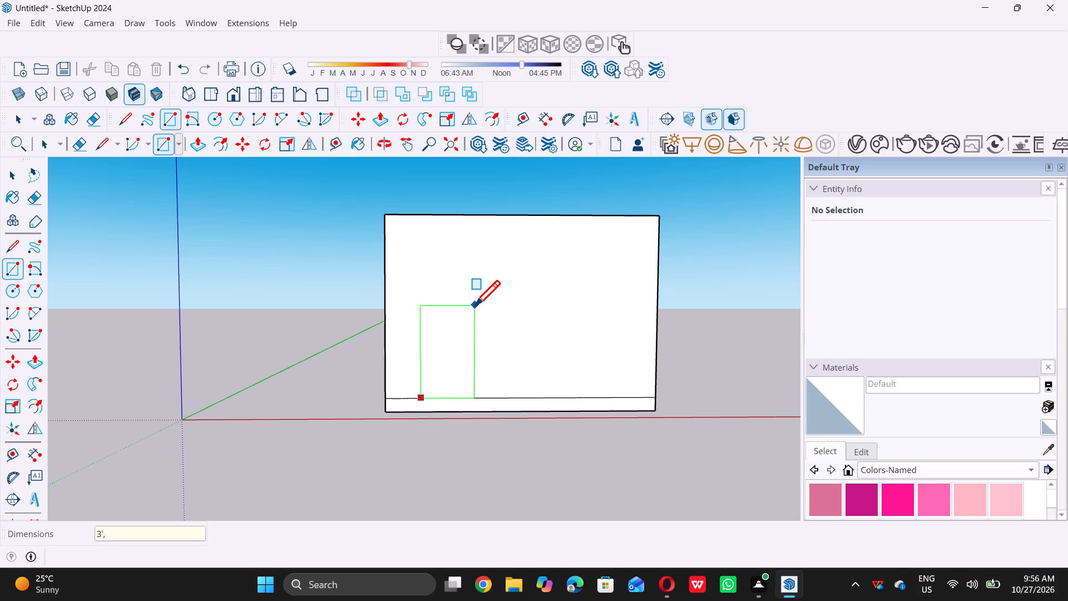
{"action": "key", "text": "7"}
{"action": "key", "text": "apostrophe"}
{"action": "key", "text": "Return"}
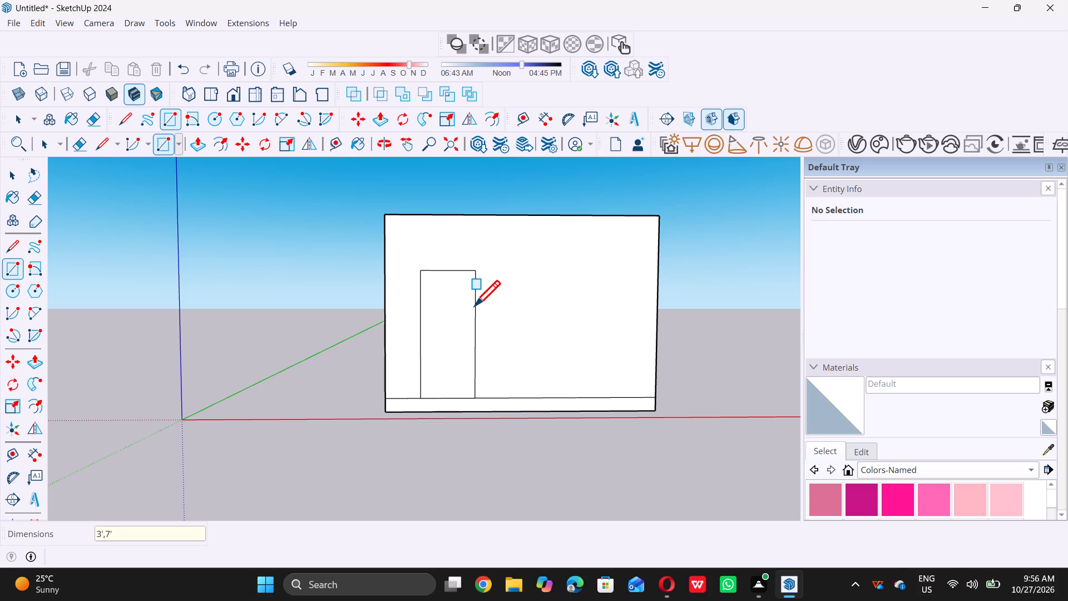
{"action": "key", "text": "space"}
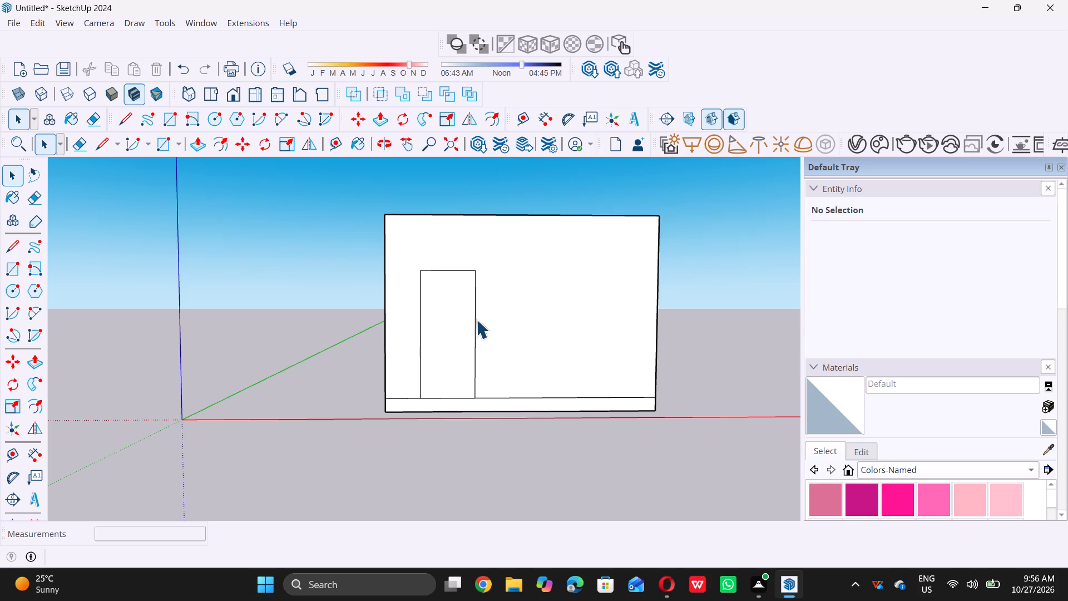
Place a vertical Tape Measure guide about 1' 10" to the right of the door's right edge.
{"action": "scroll", "coordinate": [536, 339], "scroll_direction": "up", "scroll_amount": 1}
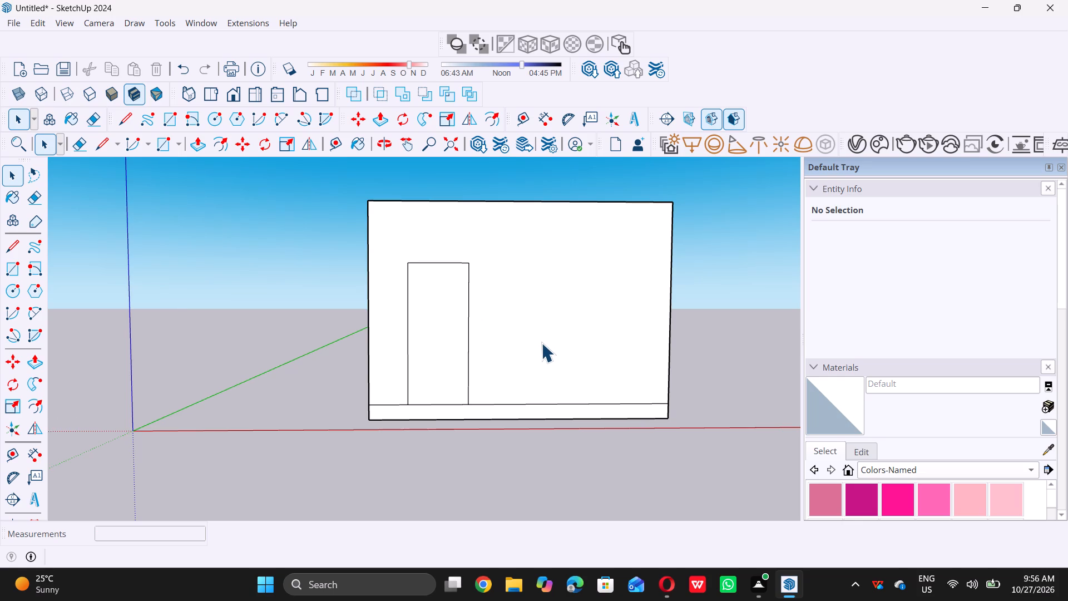
{"action": "key", "text": "t"}
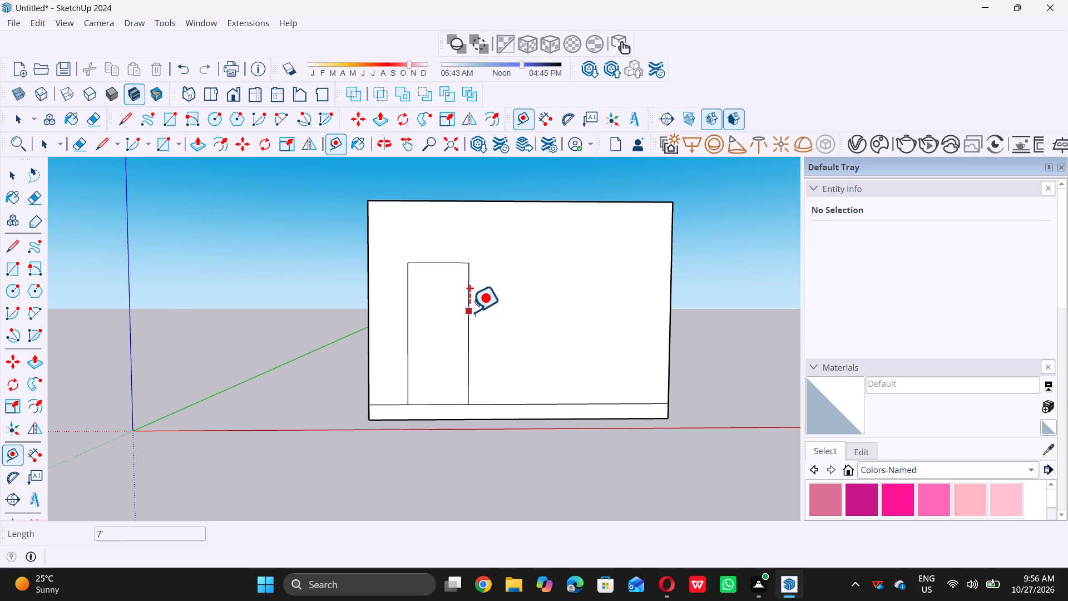
{"action": "left_click", "coordinate": [470, 312]}
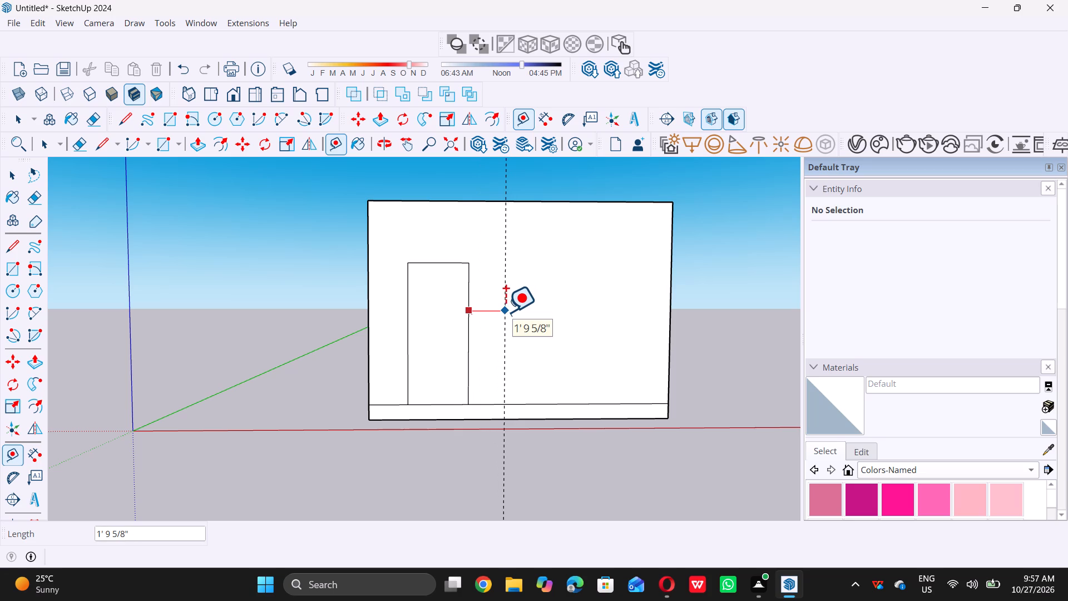
{"action": "left_click", "coordinate": [506, 312]}
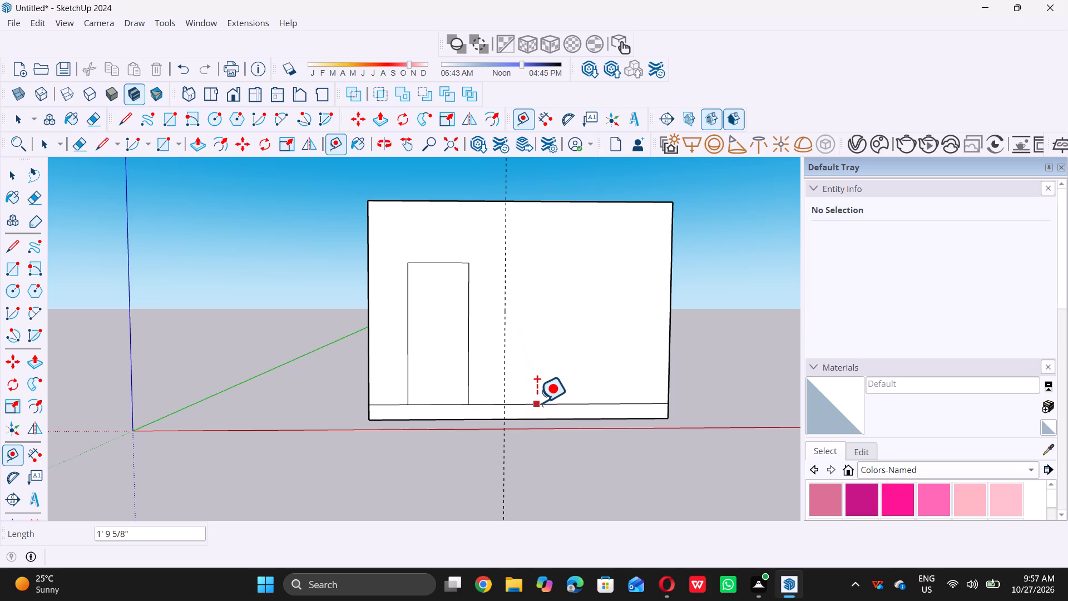
Place a horizontal Tape Measure guide 3' above the floor line on the front wall.
{"action": "left_click", "coordinate": [537, 402]}
{"action": "type", "text": "3'"}
{"action": "key", "text": "Return"}
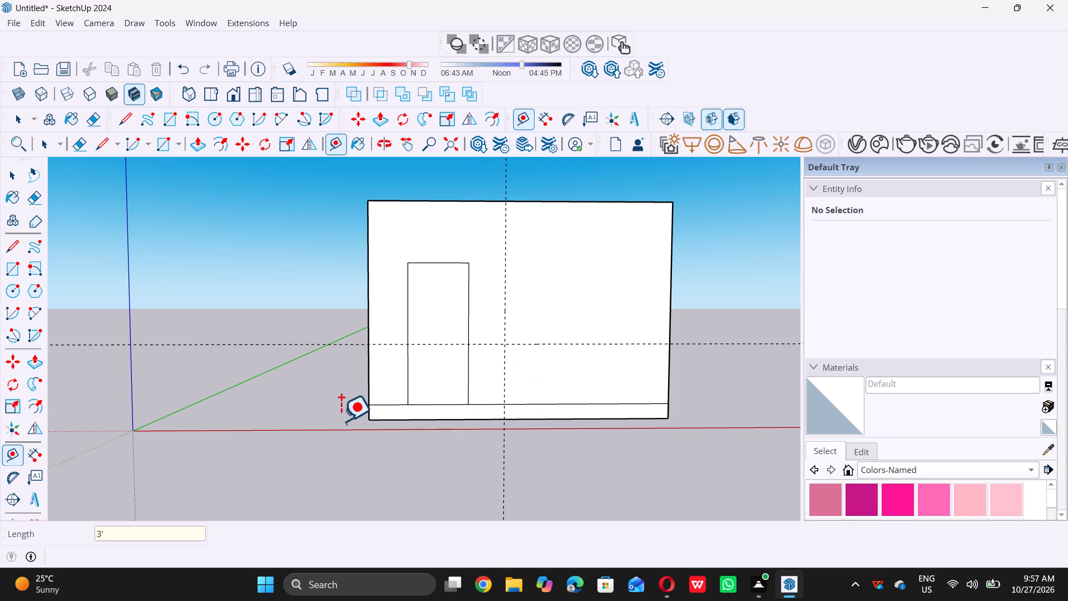
Place a horizontal Tape Measure guide 4' above the existing 3' high guide on the front wall.
{"action": "left_click", "coordinate": [532, 343]}
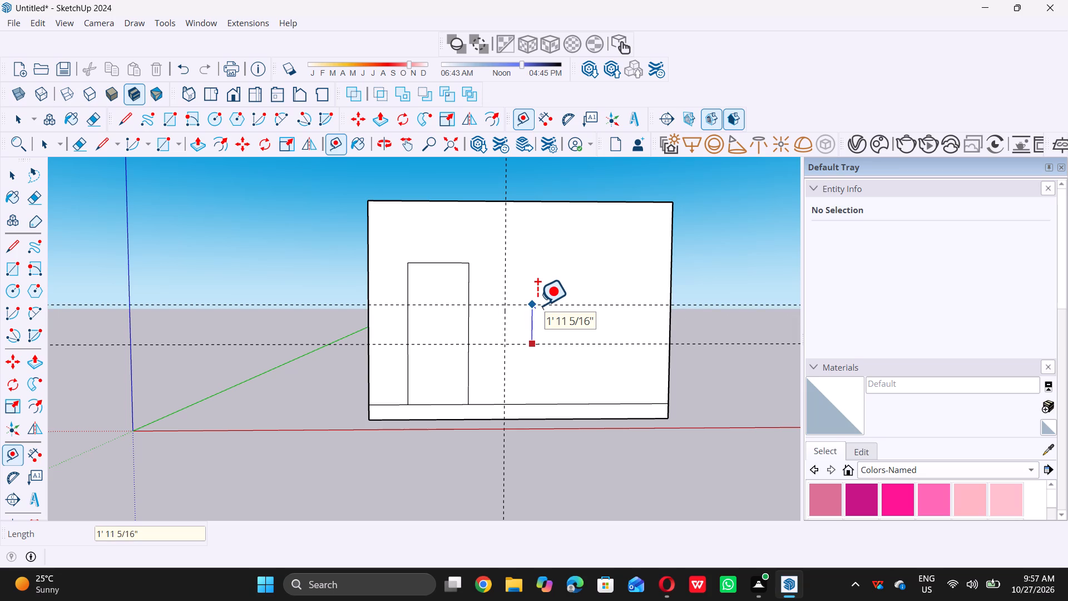
{"action": "key", "text": "4"}
{"action": "key", "text": "apostrophe"}
{"action": "key", "text": "Return"}
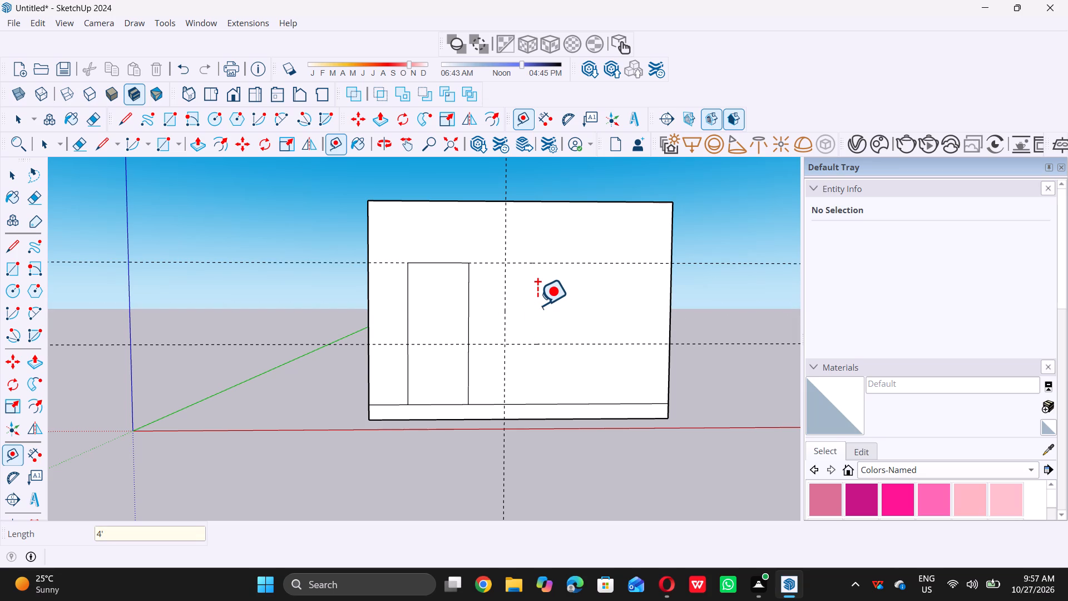
Place a second vertical Tape Measure guide 4' to the right of the existing vertical guide on the front wall.
{"action": "left_click", "coordinate": [507, 293]}
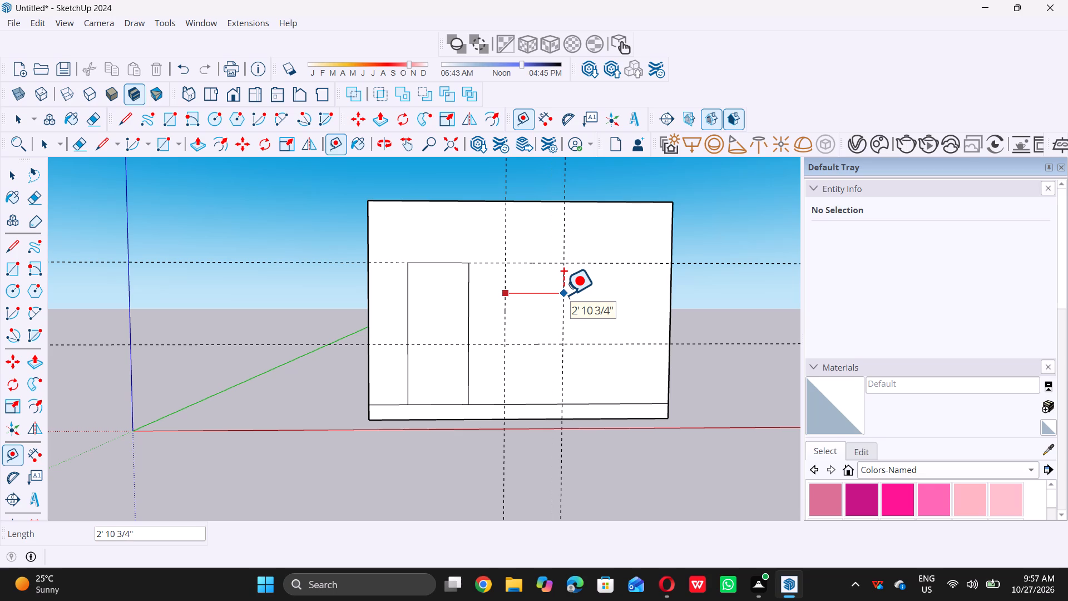
{"action": "type", "text": "4'"}
{"action": "key", "text": "Return"}
{"action": "key", "text": "space"}
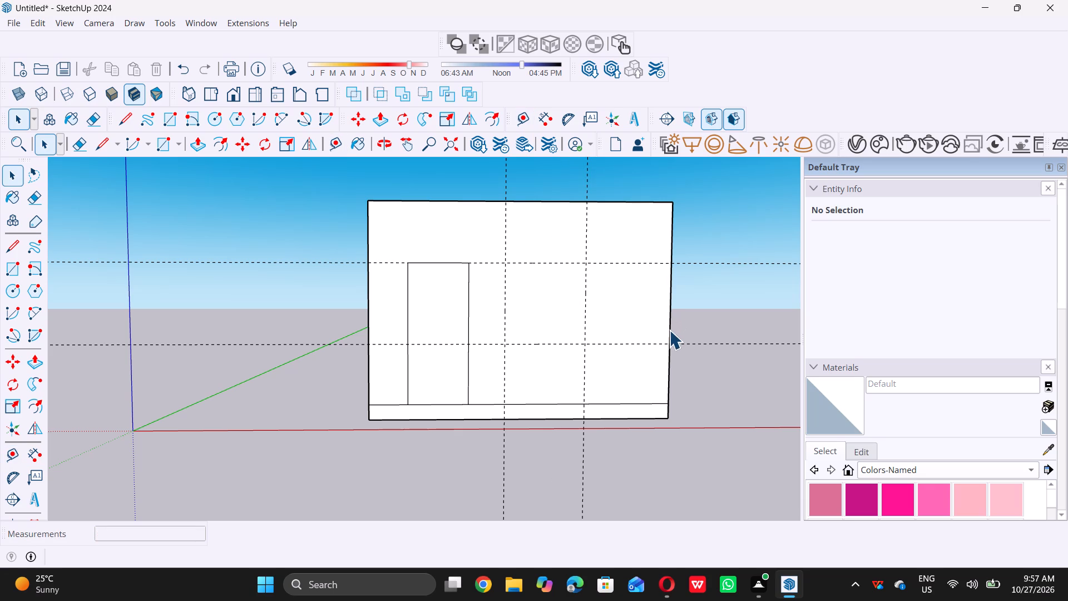
{"action": "key", "text": "space"}
Draw the 4' by 4' window rectangle on the front wall between the intersections of the four guides.
{"action": "scroll", "coordinate": [556, 332], "scroll_direction": "down", "scroll_amount": 5}
{"action": "middle_click_drag", "start_coordinate": [562, 309], "coordinate": [562, 308]}
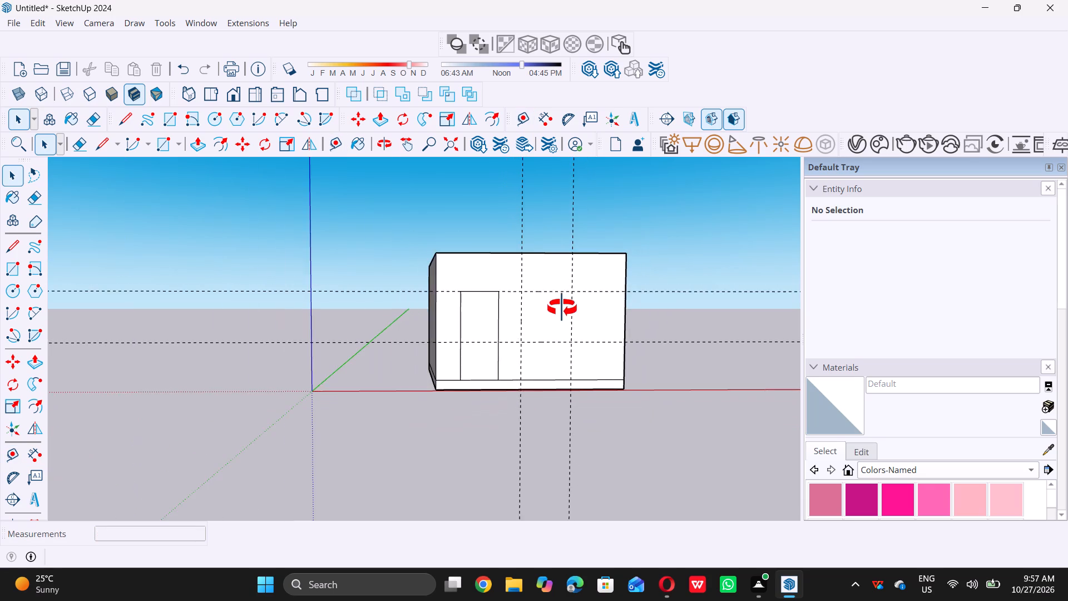
{"action": "middle_click_drag", "start_coordinate": [562, 308], "coordinate": [528, 319]}
{"action": "scroll", "coordinate": [539, 319], "scroll_direction": "up", "scroll_amount": 4}
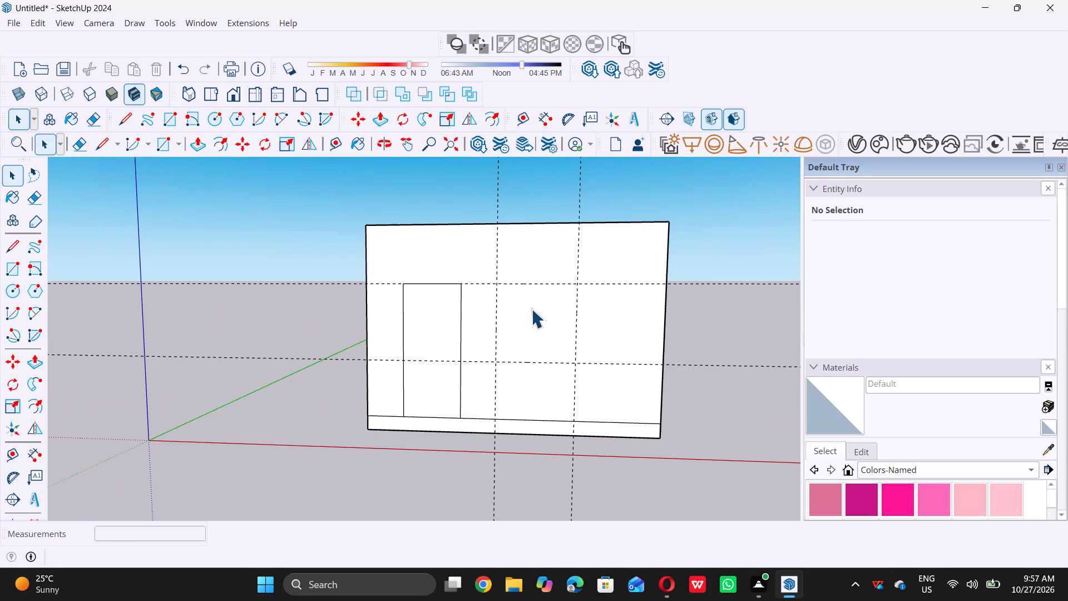
{"action": "middle_click_drag", "start_coordinate": [526, 295], "coordinate": [534, 300]}
{"action": "key", "text": "space"}
{"action": "type", "text": "r"}
{"action": "double_click", "coordinate": [503, 285]}
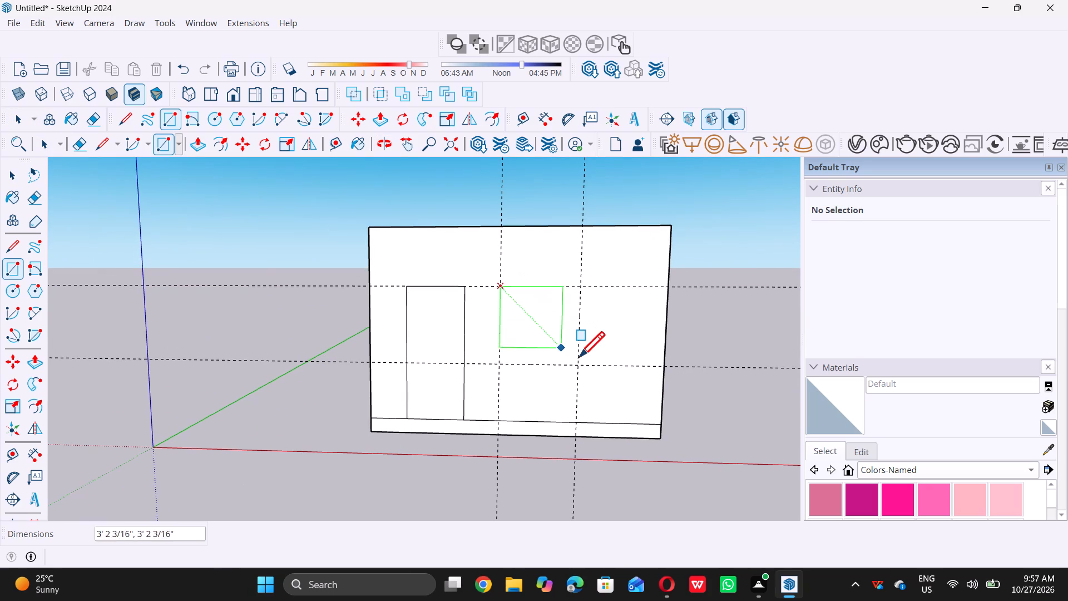
{"action": "left_click", "coordinate": [578, 364]}
{"action": "key", "text": "space"}
Delete all construction guides from the model.
{"action": "scroll", "coordinate": [565, 380], "scroll_direction": "down", "scroll_amount": 6}
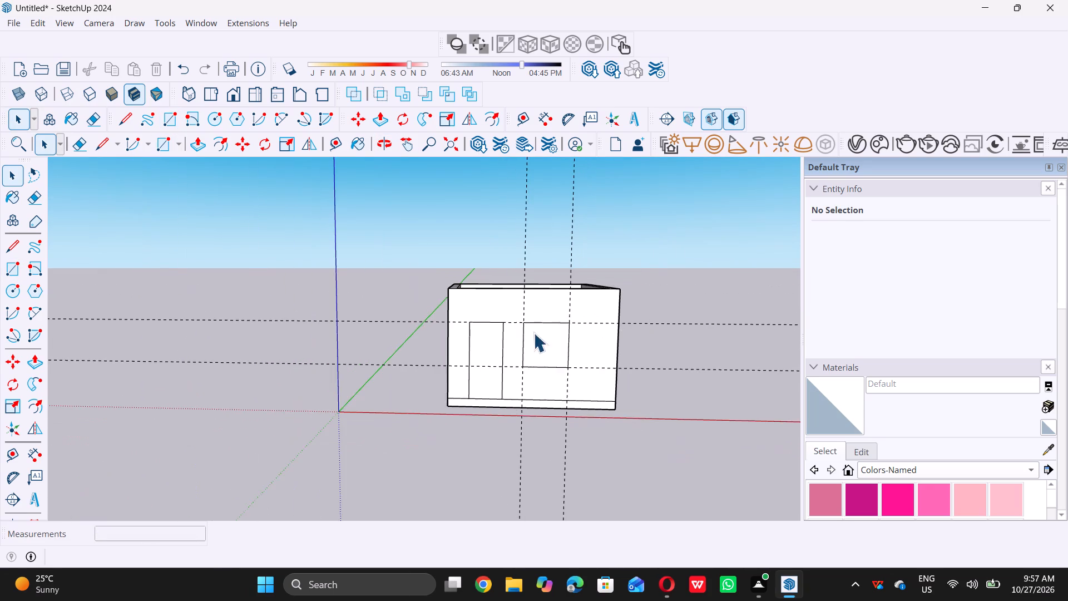
{"action": "middle_click_drag", "start_coordinate": [533, 332], "coordinate": [529, 347]}
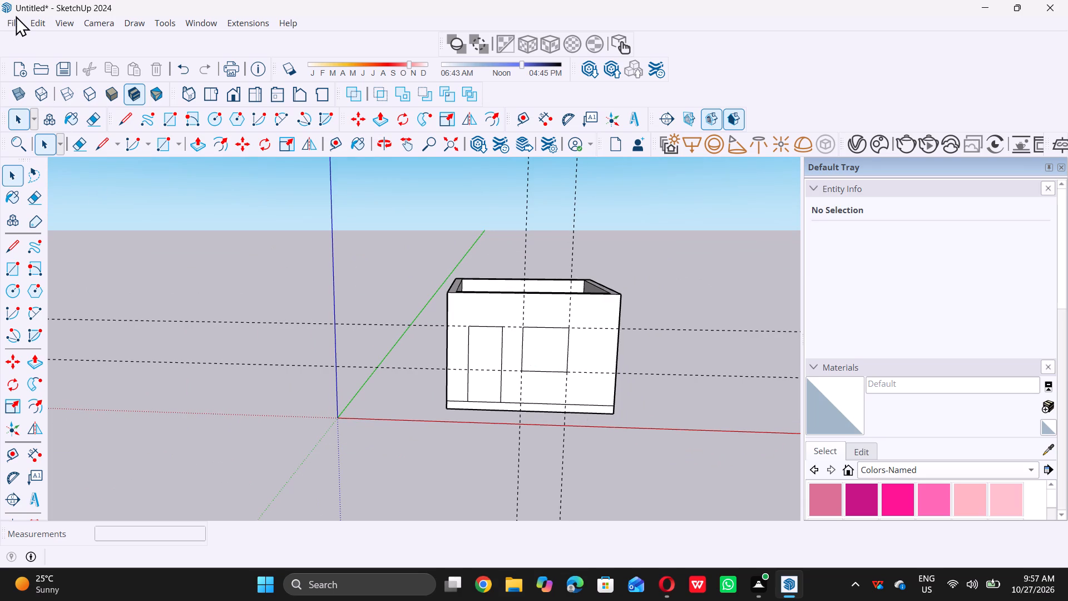
{"action": "left_click", "coordinate": [40, 23]}
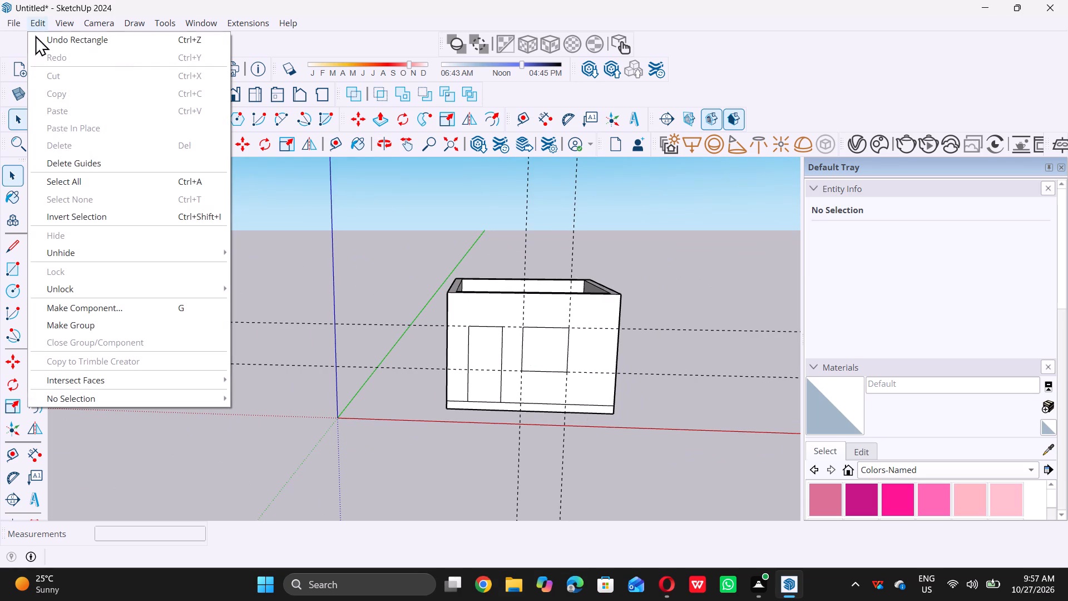
{"action": "left_click", "coordinate": [77, 159]}
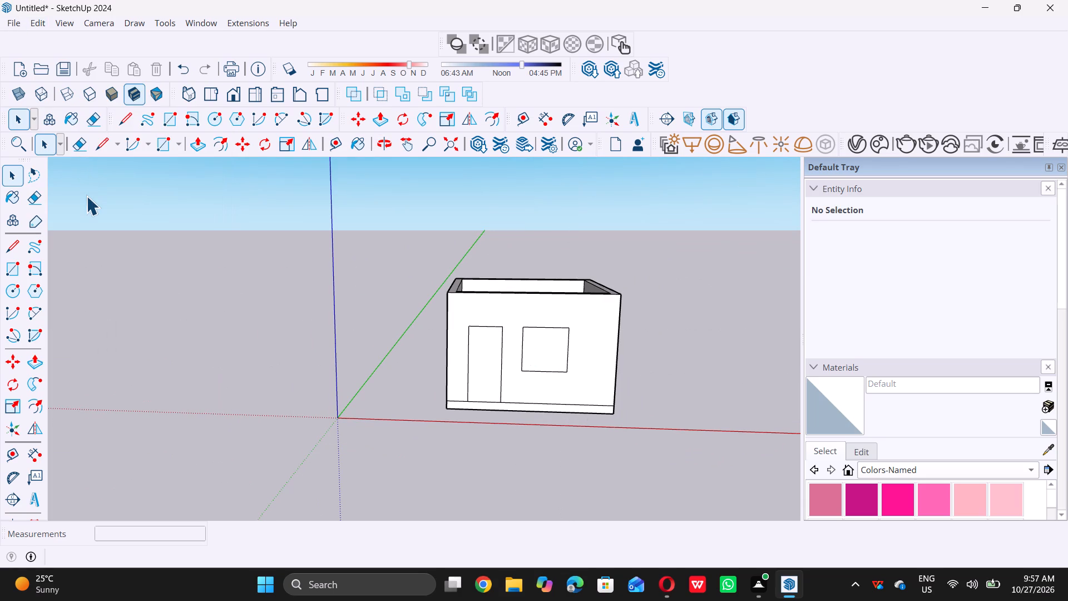
Examine the room with its door and window outlines from the front, above and the right-hand corner.
{"action": "scroll", "coordinate": [445, 365], "scroll_direction": "down", "scroll_amount": 4}
{"action": "middle_click_drag", "start_coordinate": [498, 339], "coordinate": [474, 369]}
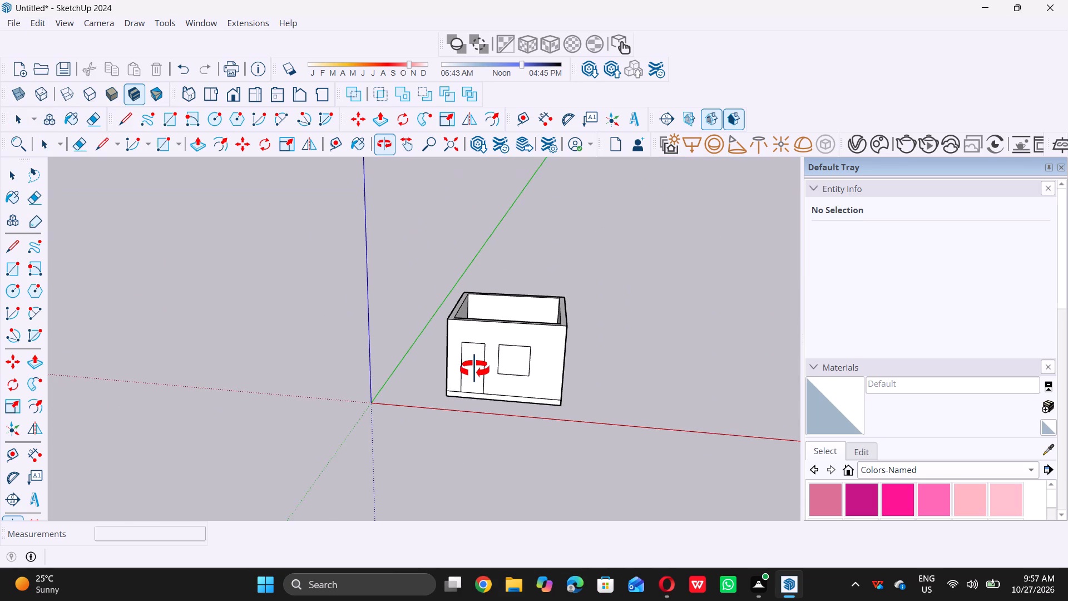
{"action": "middle_click_drag", "start_coordinate": [474, 369], "coordinate": [477, 376]}
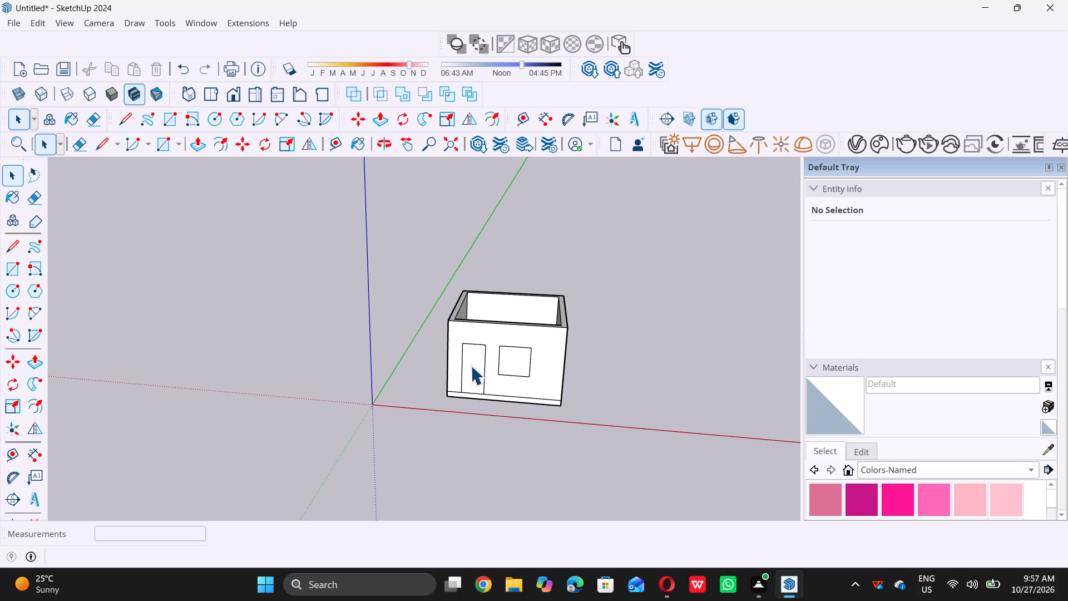
{"action": "middle_click_drag", "start_coordinate": [492, 372], "coordinate": [495, 337]}
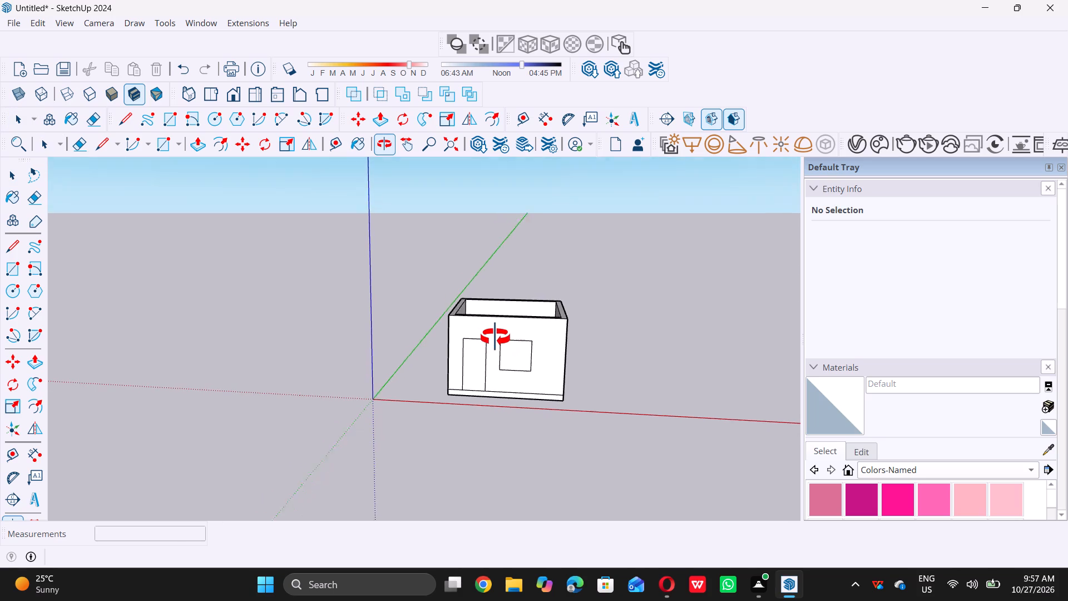
{"action": "middle_click_drag", "start_coordinate": [495, 337], "coordinate": [495, 328]}
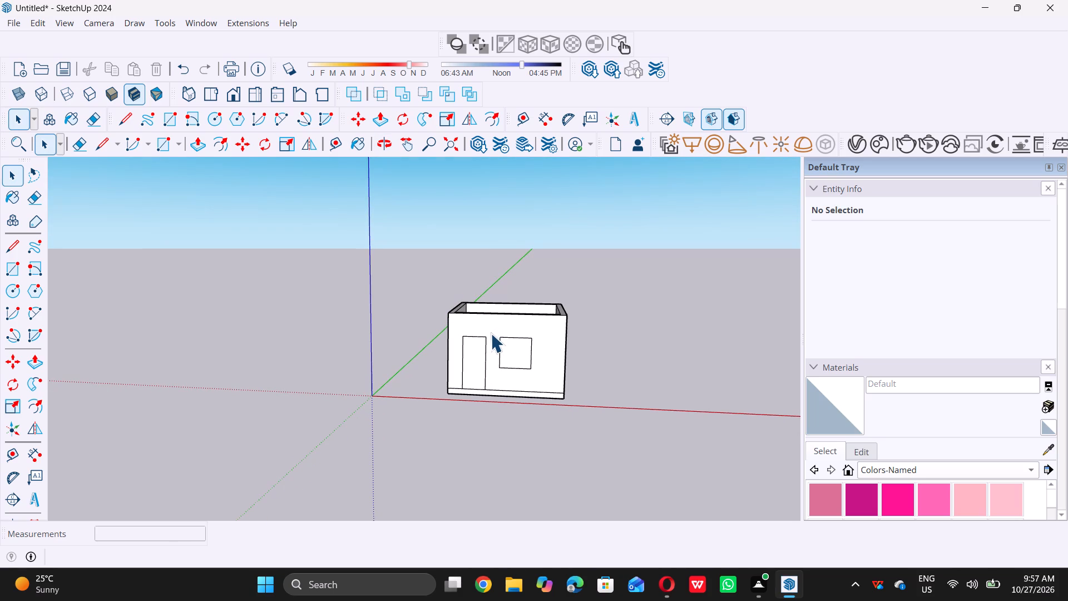
{"action": "scroll", "coordinate": [490, 336], "scroll_direction": "up", "scroll_amount": 1}
{"action": "middle_click_drag", "start_coordinate": [490, 336], "coordinate": [479, 342]}
{"action": "middle_click_drag", "start_coordinate": [502, 326], "coordinate": [511, 443]}
{"action": "scroll", "coordinate": [500, 451], "scroll_direction": "down", "scroll_amount": 1}
{"action": "middle_click_drag", "start_coordinate": [523, 343], "coordinate": [543, 410]}
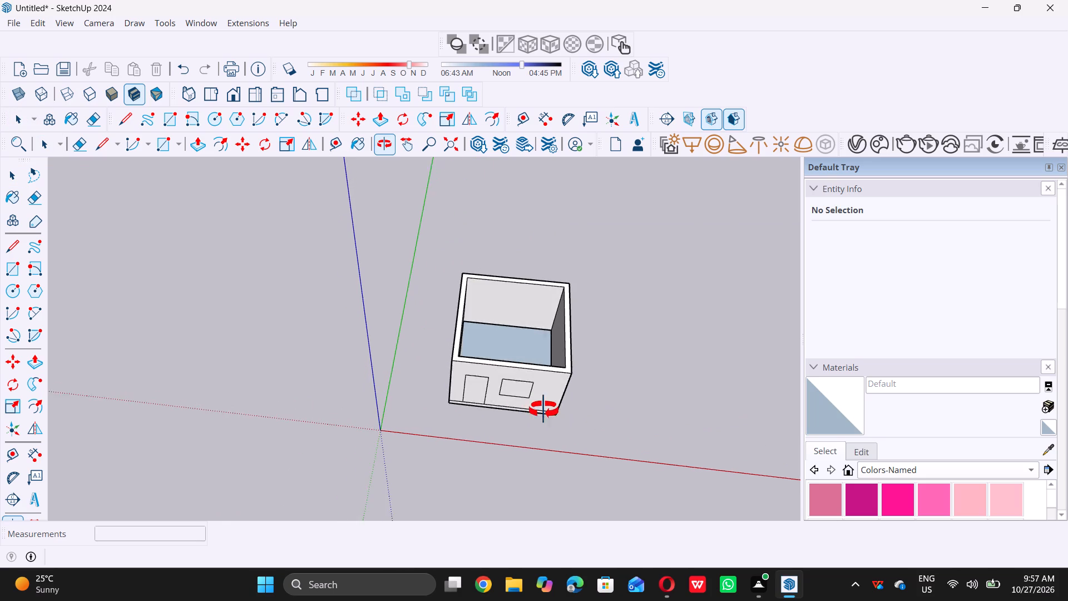
{"action": "middle_click_drag", "start_coordinate": [543, 410], "coordinate": [546, 433]}
{"action": "scroll", "coordinate": [548, 423], "scroll_direction": "down", "scroll_amount": 6}
{"action": "middle_click_drag", "start_coordinate": [549, 389], "coordinate": [412, 287]}
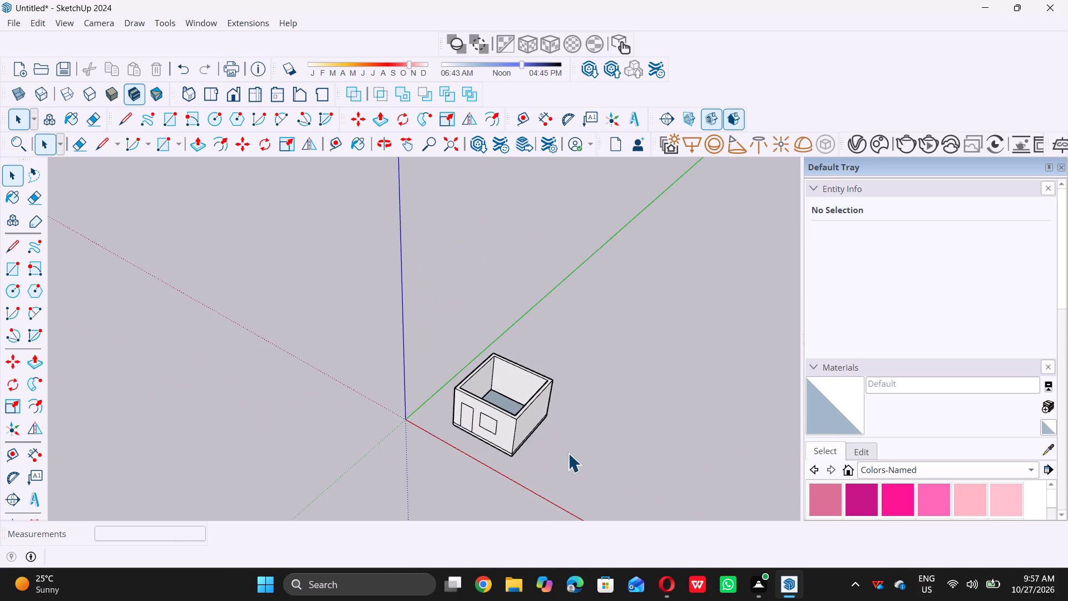
{"action": "middle_click_drag", "start_coordinate": [561, 449], "coordinate": [530, 395]}
{"action": "scroll", "coordinate": [530, 395], "scroll_direction": "down", "scroll_amount": 11}
{"action": "middle_click_drag", "start_coordinate": [507, 440], "coordinate": [553, 430]}
{"action": "scroll", "coordinate": [545, 422], "scroll_direction": "up", "scroll_amount": 1}
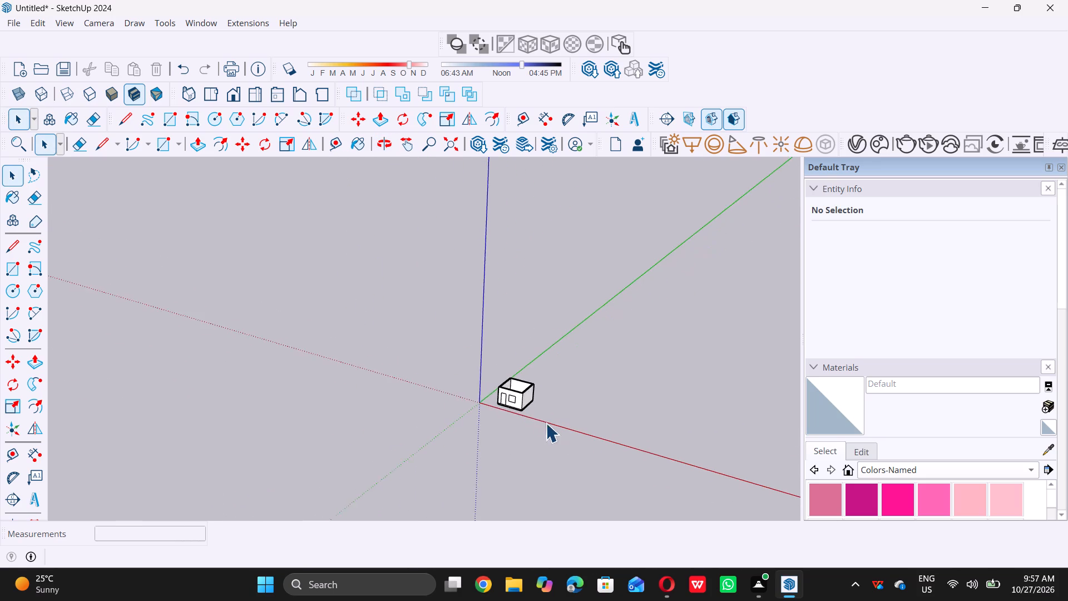
{"action": "scroll", "coordinate": [546, 423], "scroll_direction": "up", "scroll_amount": 20}
{"action": "scroll", "coordinate": [546, 423], "scroll_direction": "up", "scroll_amount": 5}
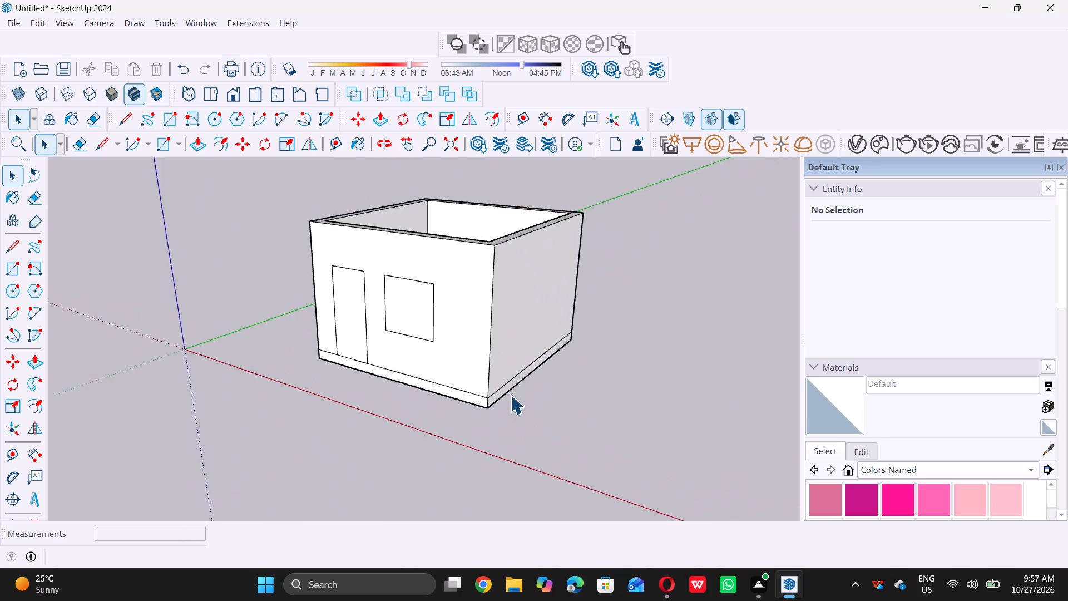
Push the floor slab's right side face inward about 2 1/4" beneath the wall.
{"action": "scroll", "coordinate": [511, 395], "scroll_direction": "up", "scroll_amount": 6}
{"action": "left_click", "coordinate": [517, 371]}
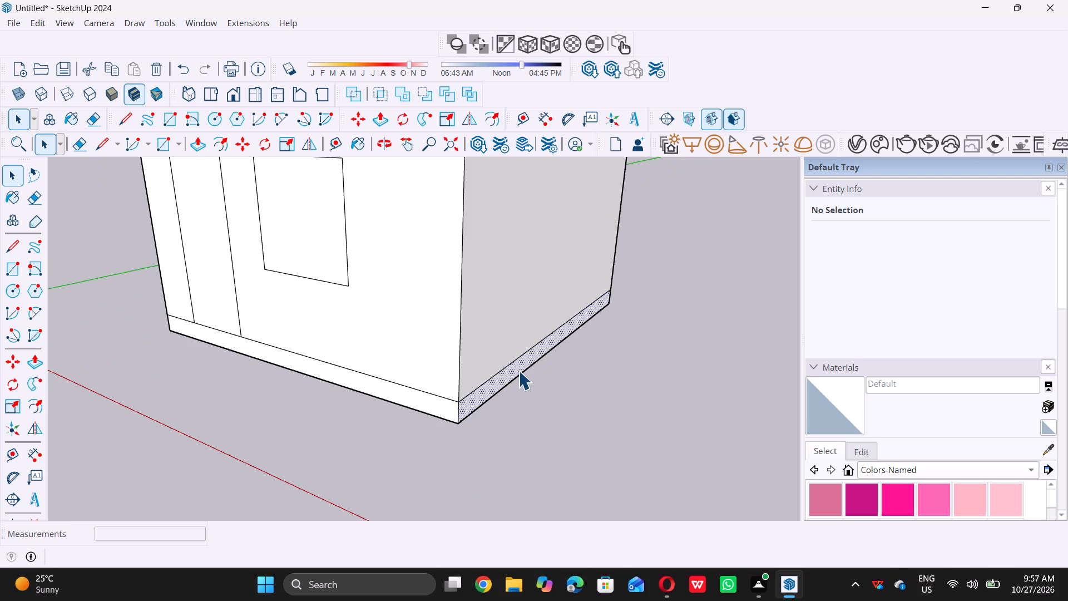
{"action": "key", "text": "p"}
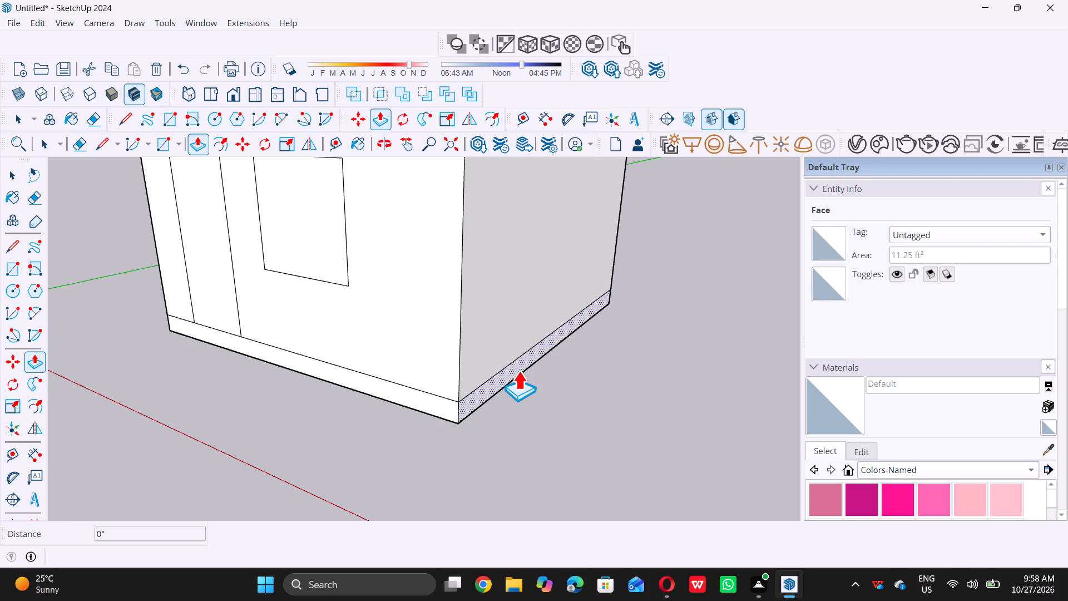
{"action": "left_click", "coordinate": [518, 371]}
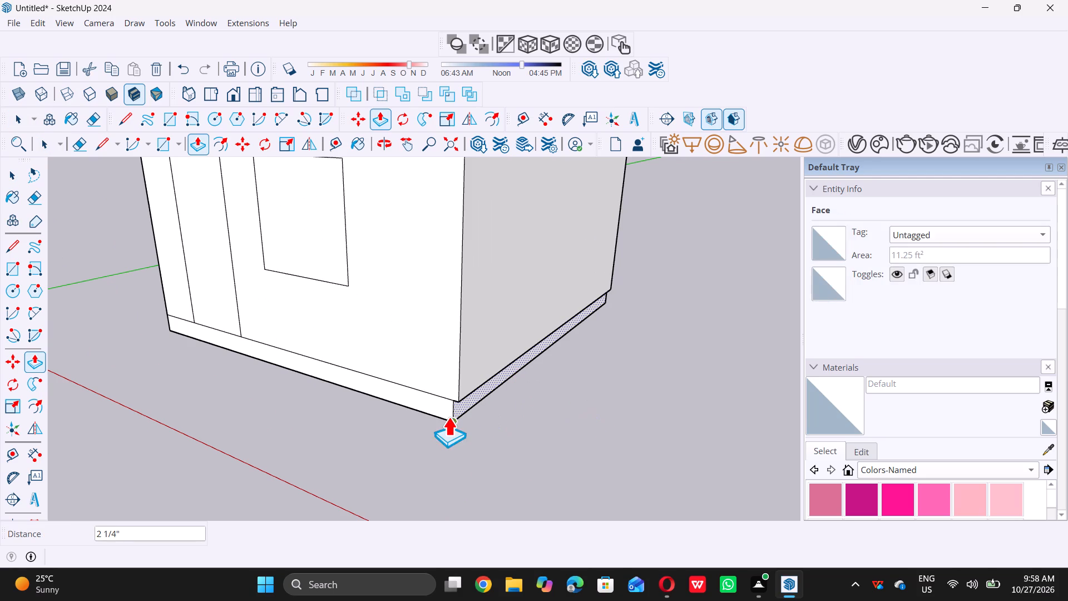
{"action": "scroll", "coordinate": [448, 417], "scroll_direction": "up", "scroll_amount": 7}
{"action": "left_click", "coordinate": [472, 392]}
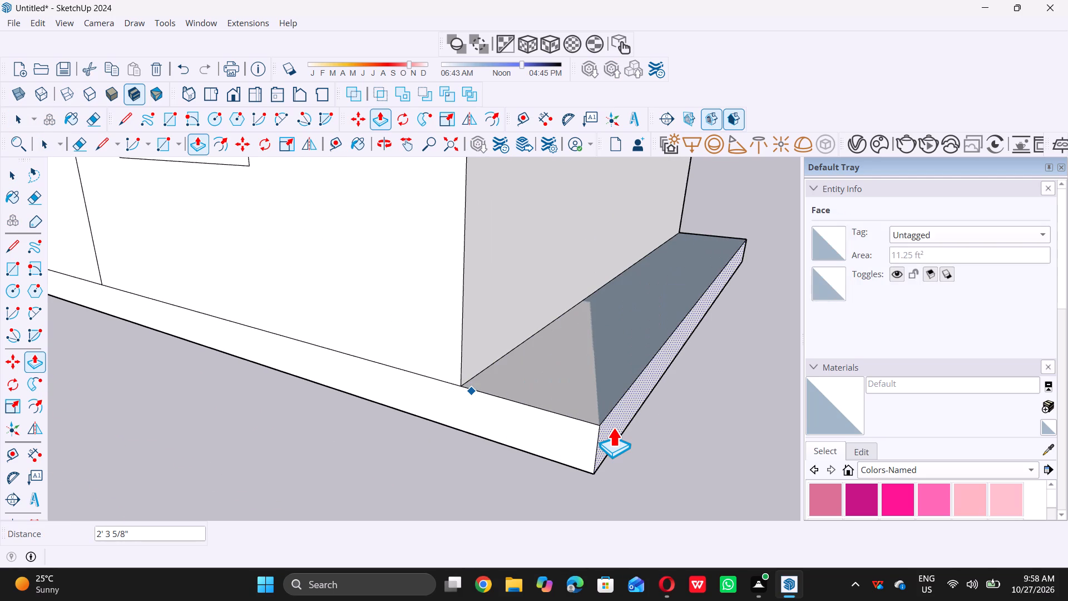
{"action": "key", "text": "space"}
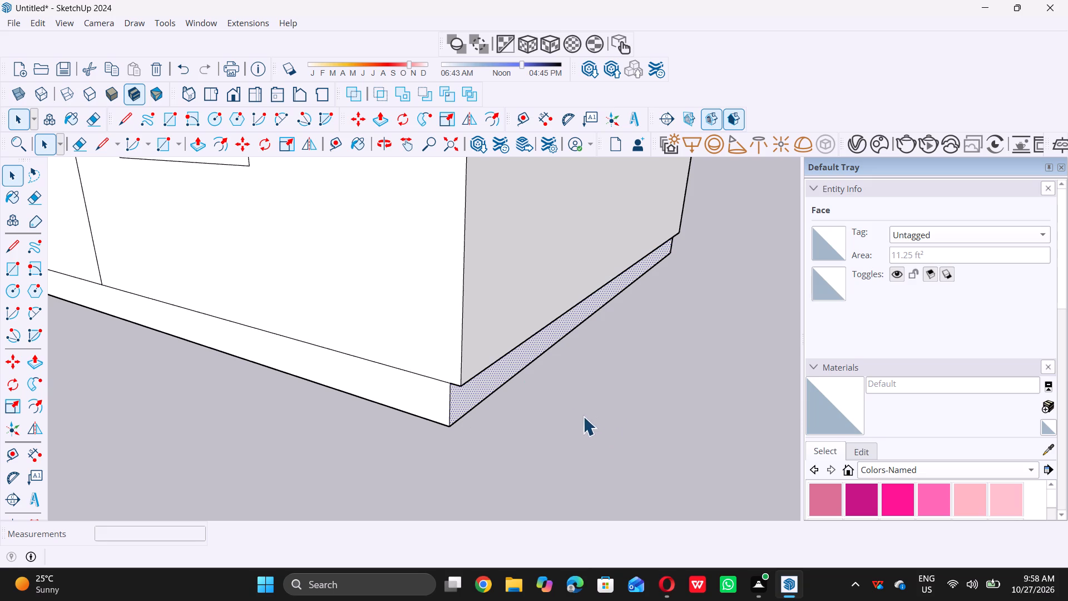
Extrude the floor slab's right side face 5' outward from the room with Push/Pull.
{"action": "key", "text": "p"}
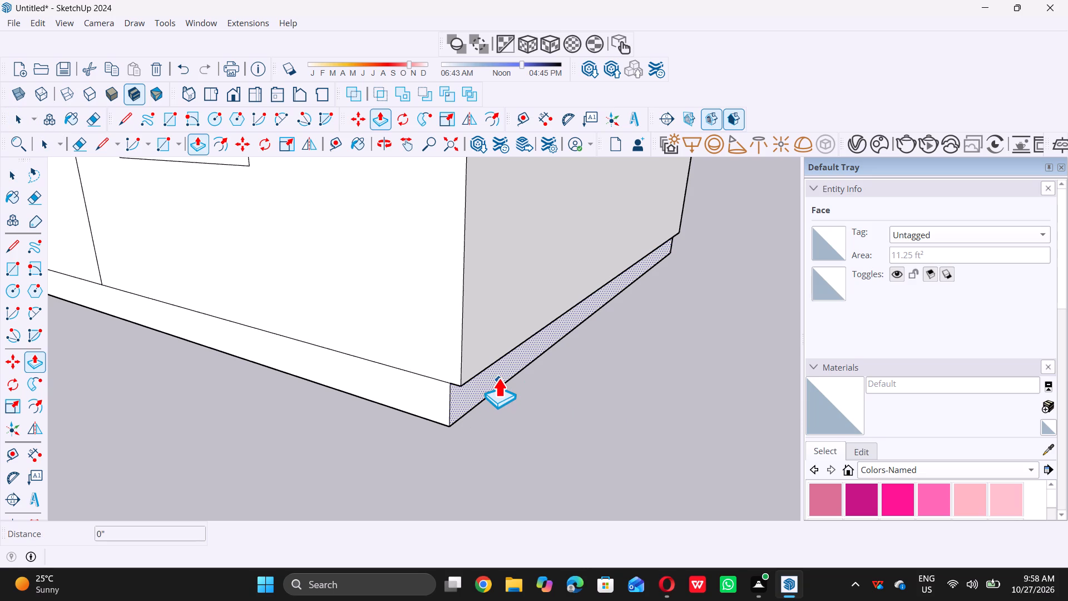
{"action": "left_click", "coordinate": [498, 377]}
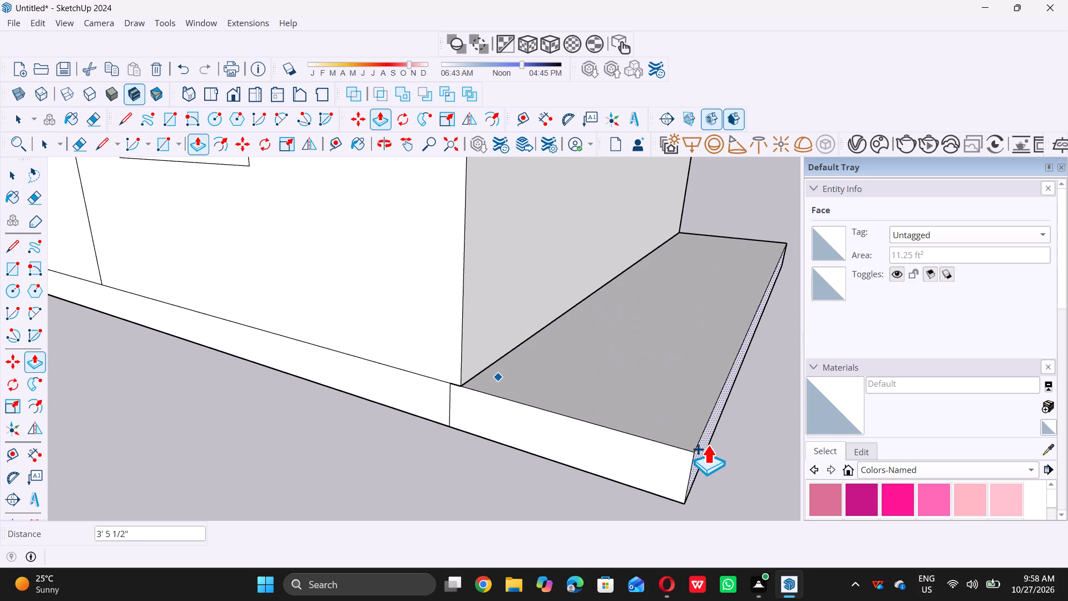
{"action": "type", "text": "5'"}
{"action": "key", "text": "Return"}
Examine the slab extension beside the room from the front and the wall-top corner from above.
{"action": "scroll", "coordinate": [463, 425], "scroll_direction": "down", "scroll_amount": 9}
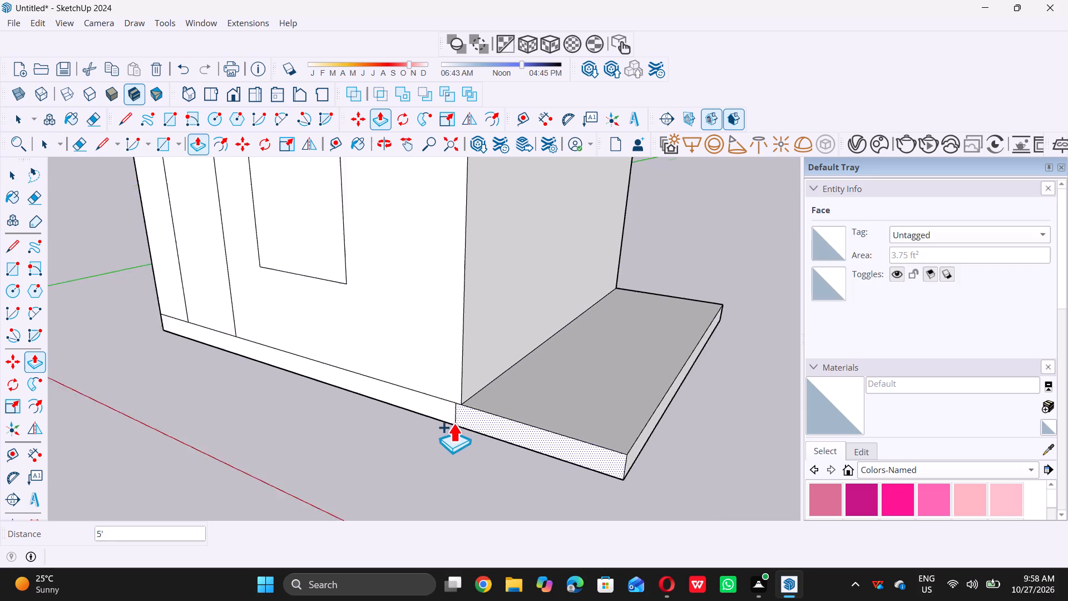
{"action": "scroll", "coordinate": [453, 423], "scroll_direction": "down", "scroll_amount": 1}
{"action": "middle_click_drag", "start_coordinate": [462, 461], "coordinate": [521, 417]}
{"action": "scroll", "coordinate": [521, 417], "scroll_direction": "down", "scroll_amount": 1}
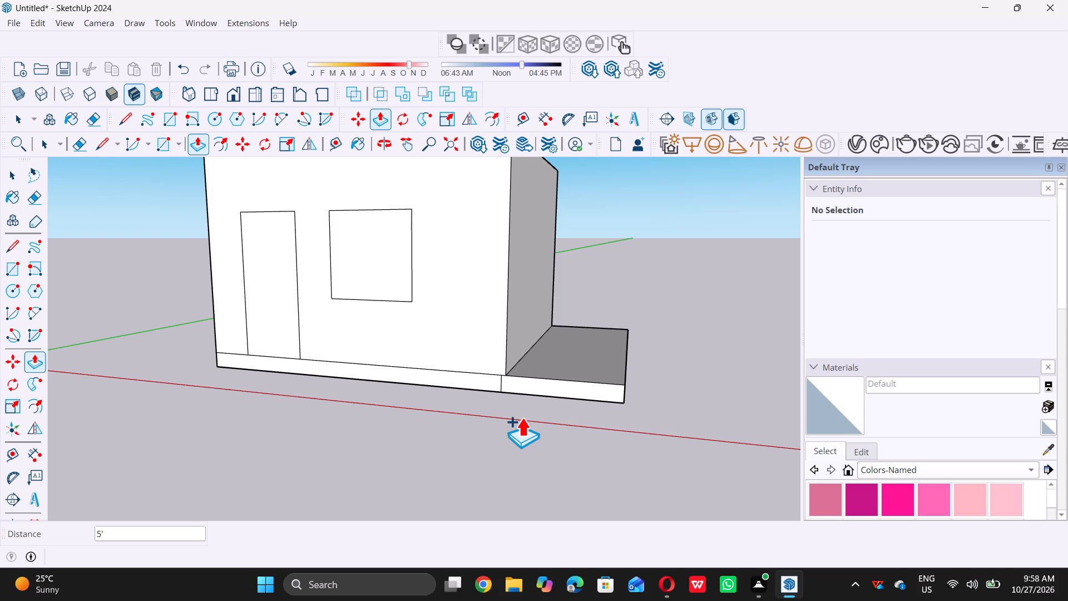
{"action": "key", "text": "space"}
{"action": "scroll", "coordinate": [510, 438], "scroll_direction": "down", "scroll_amount": 5}
{"action": "scroll", "coordinate": [492, 311], "scroll_direction": "down", "scroll_amount": 5}
{"action": "middle_click_drag", "start_coordinate": [472, 235], "coordinate": [553, 423]}
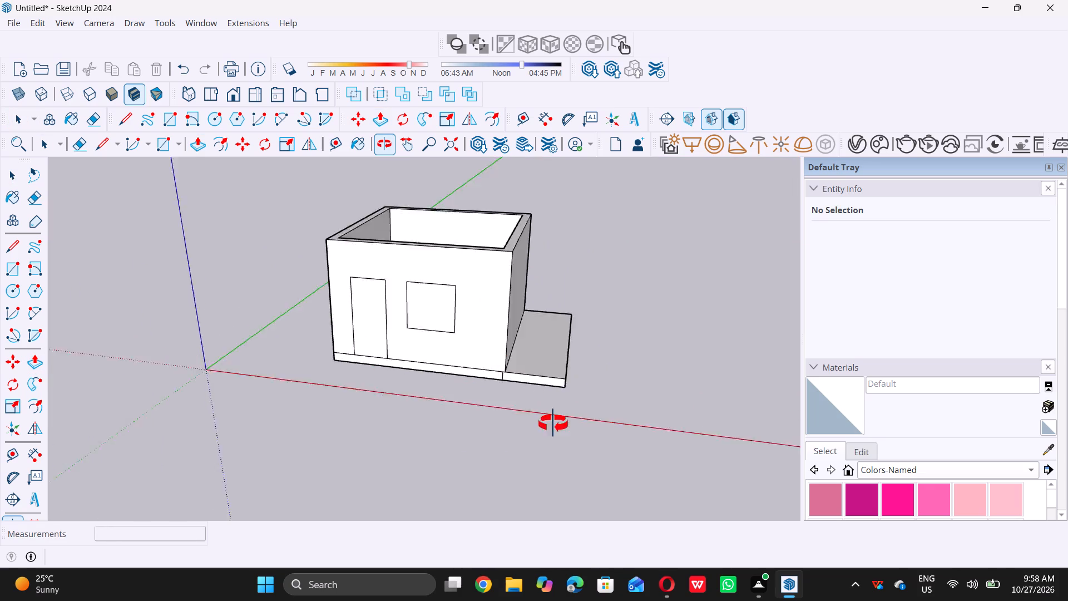
{"action": "middle_click_drag", "start_coordinate": [553, 423], "coordinate": [525, 430]}
{"action": "scroll", "coordinate": [551, 312], "scroll_direction": "up", "scroll_amount": 6}
{"action": "scroll", "coordinate": [471, 332], "scroll_direction": "up", "scroll_amount": 5}
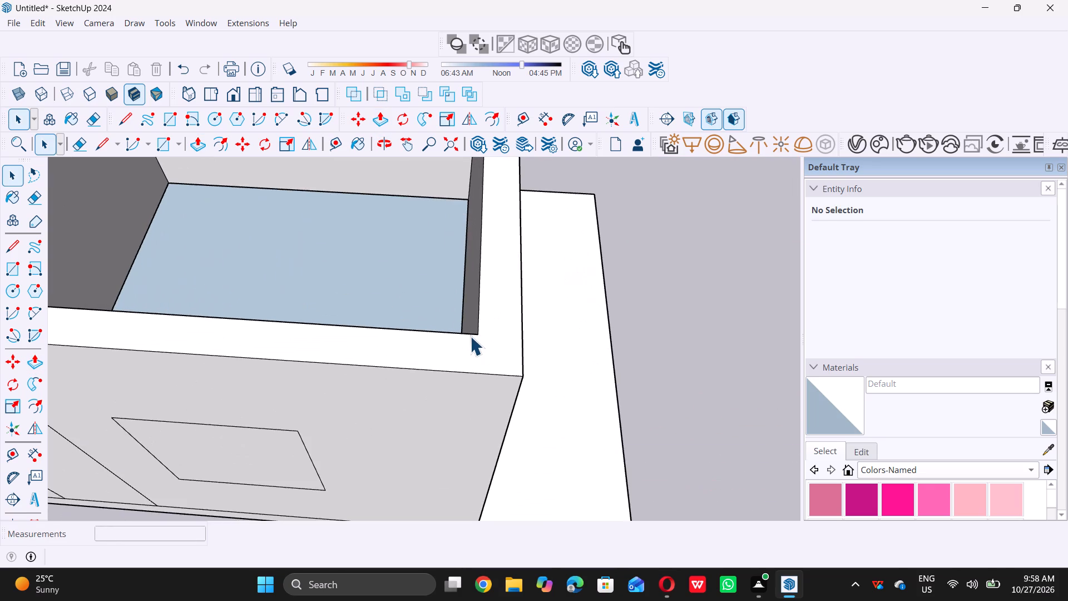
{"action": "scroll", "coordinate": [473, 337], "scroll_direction": "up", "scroll_amount": 3}
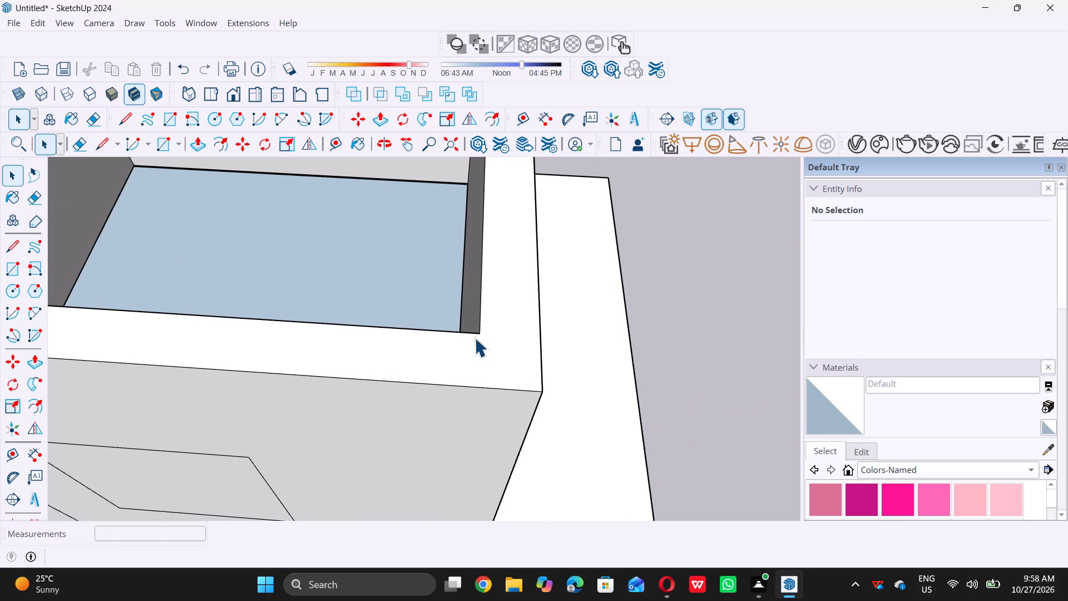
{"action": "key", "text": "t"}
{"action": "key", "text": "space"}
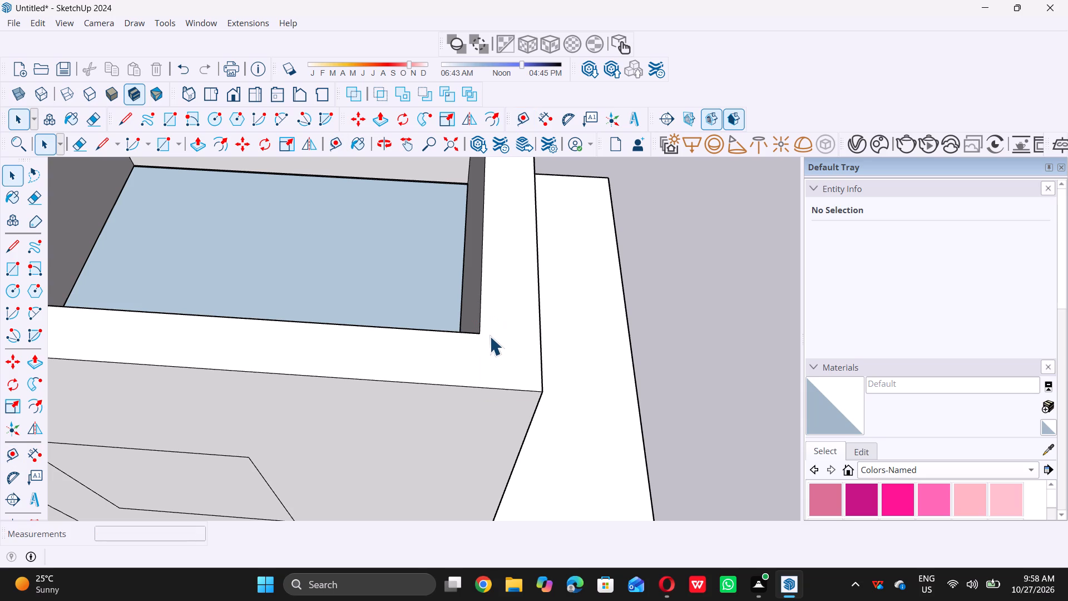
Draw two 9" lines across the wall top at the room's inner corners, separating the wall beside the slab extension from its neighbours.
{"action": "key", "text": "l"}
{"action": "left_click", "coordinate": [484, 337]}
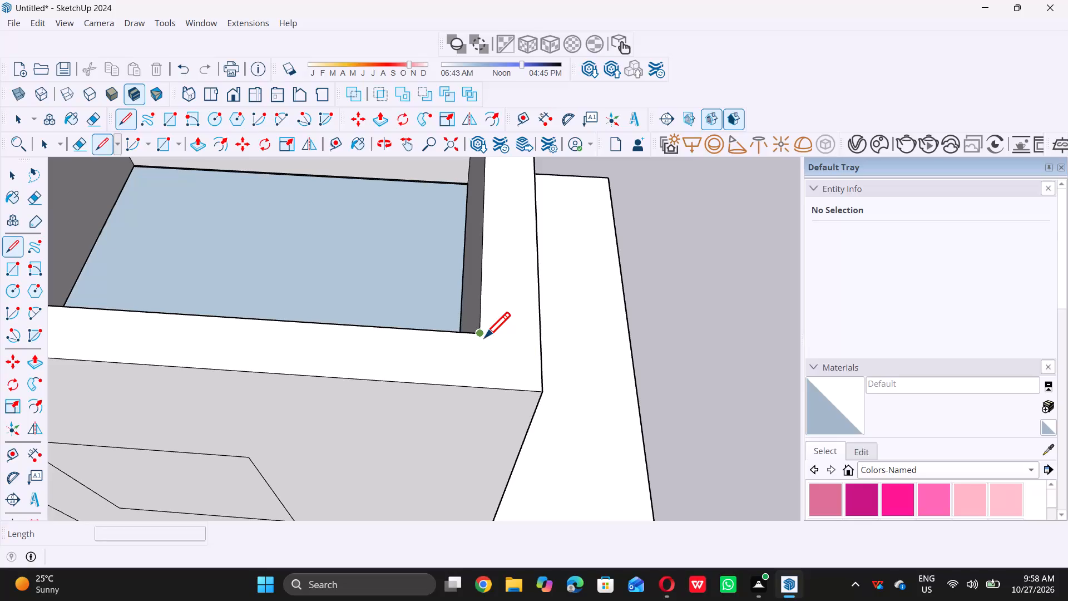
{"action": "left_click", "coordinate": [538, 341]}
{"action": "scroll", "coordinate": [482, 387], "scroll_direction": "down", "scroll_amount": 6}
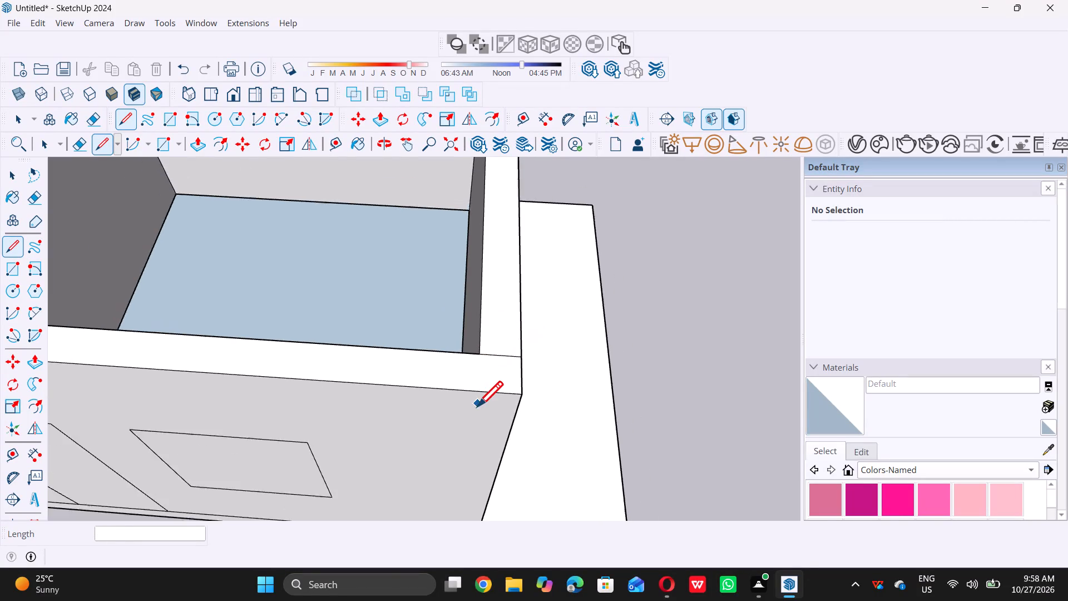
{"action": "scroll", "coordinate": [477, 406], "scroll_direction": "down", "scroll_amount": 4}
{"action": "scroll", "coordinate": [449, 442], "scroll_direction": "down", "scroll_amount": 6}
{"action": "scroll", "coordinate": [476, 283], "scroll_direction": "up", "scroll_amount": 3}
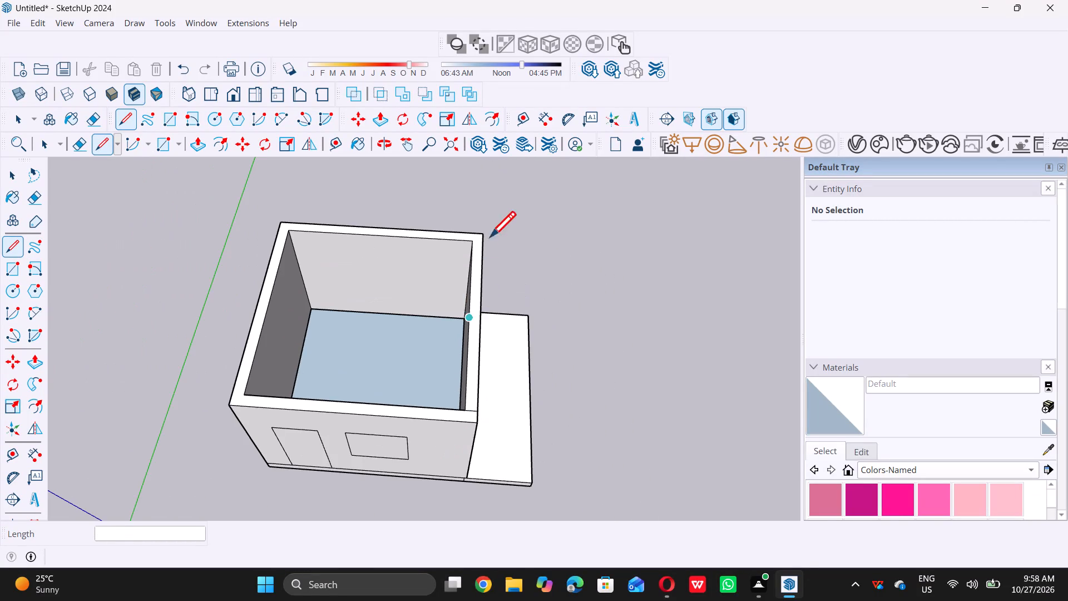
{"action": "scroll", "coordinate": [490, 237], "scroll_direction": "up", "scroll_amount": 8}
{"action": "left_click", "coordinate": [446, 243]}
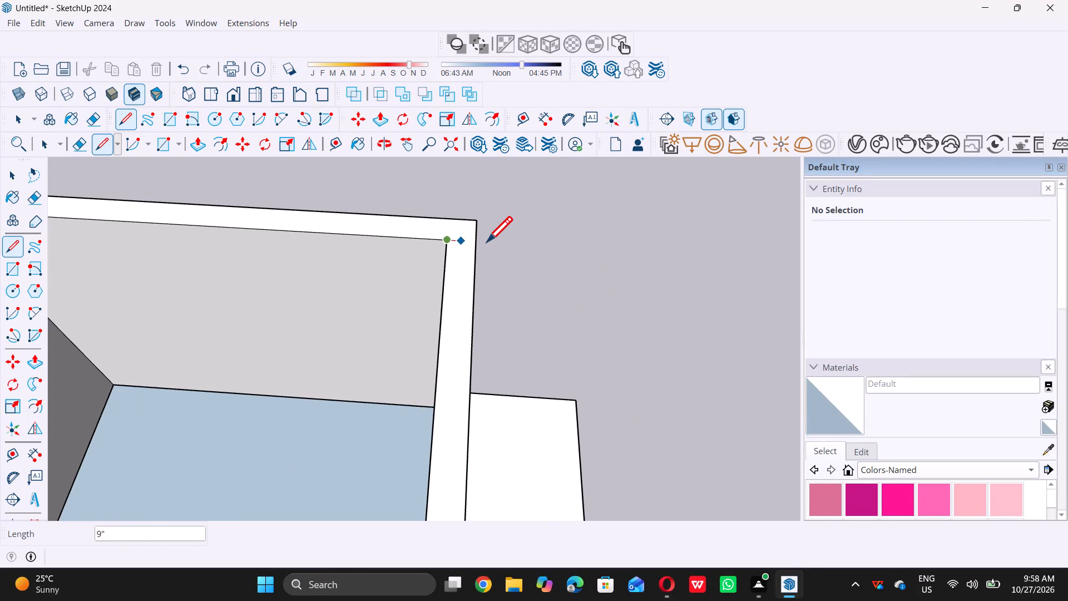
{"action": "left_click", "coordinate": [474, 243]}
{"action": "scroll", "coordinate": [474, 245], "scroll_direction": "down", "scroll_amount": 5}
{"action": "key", "text": "space"}
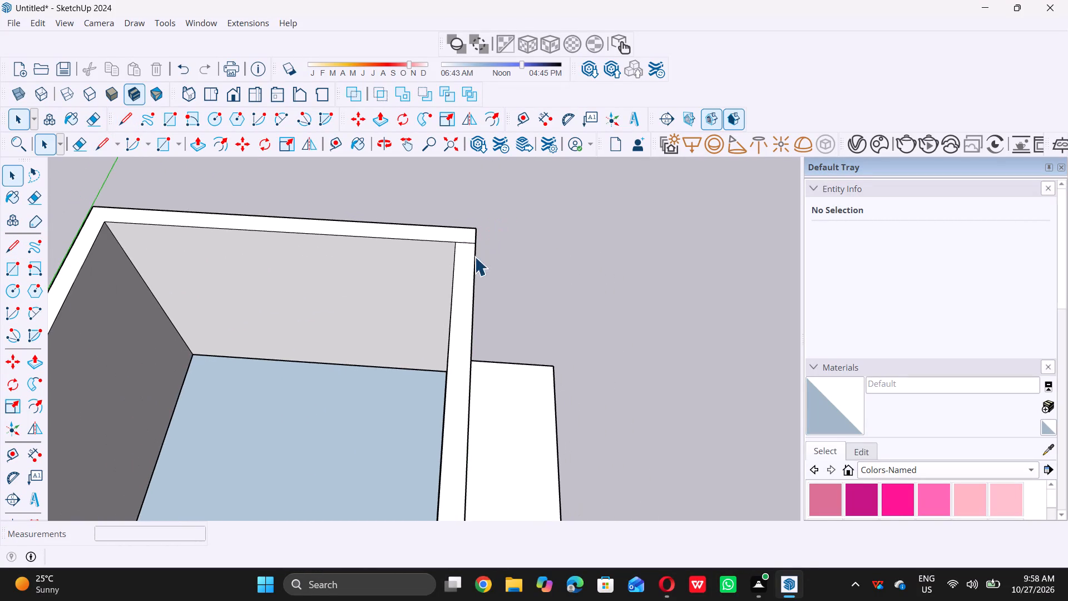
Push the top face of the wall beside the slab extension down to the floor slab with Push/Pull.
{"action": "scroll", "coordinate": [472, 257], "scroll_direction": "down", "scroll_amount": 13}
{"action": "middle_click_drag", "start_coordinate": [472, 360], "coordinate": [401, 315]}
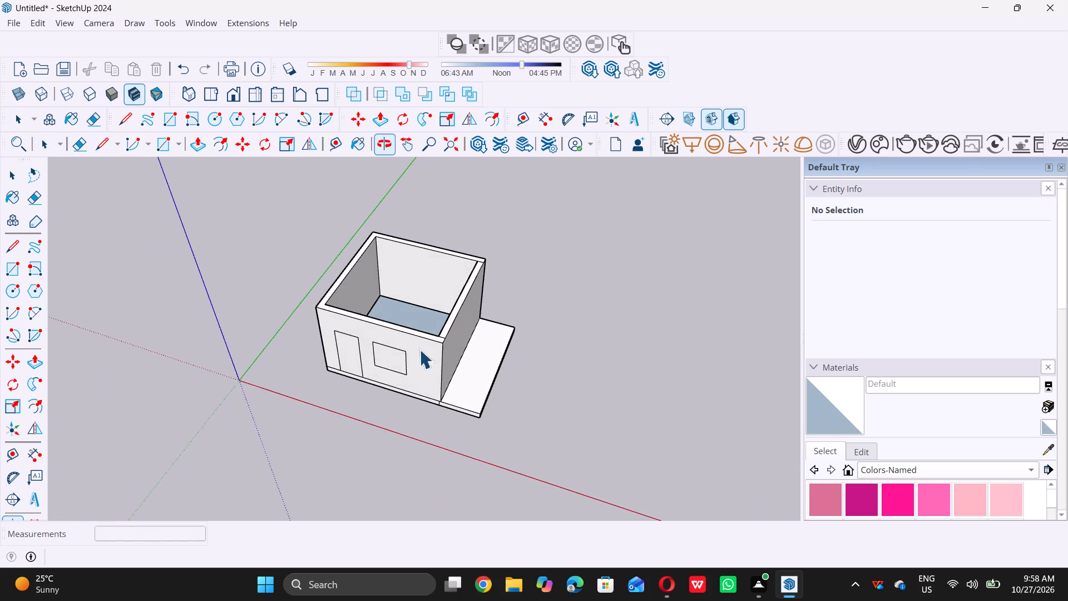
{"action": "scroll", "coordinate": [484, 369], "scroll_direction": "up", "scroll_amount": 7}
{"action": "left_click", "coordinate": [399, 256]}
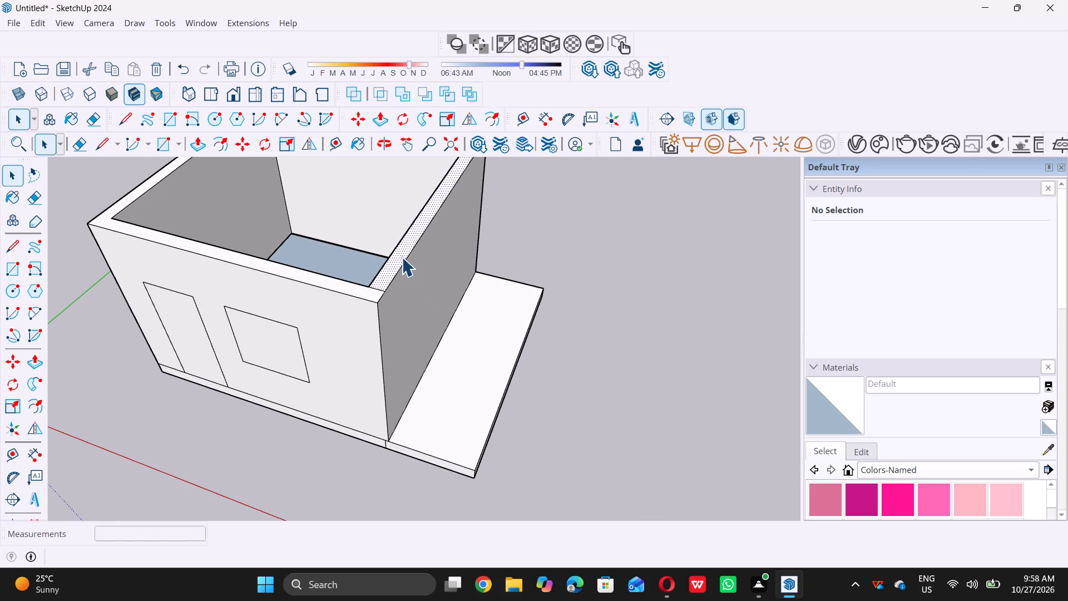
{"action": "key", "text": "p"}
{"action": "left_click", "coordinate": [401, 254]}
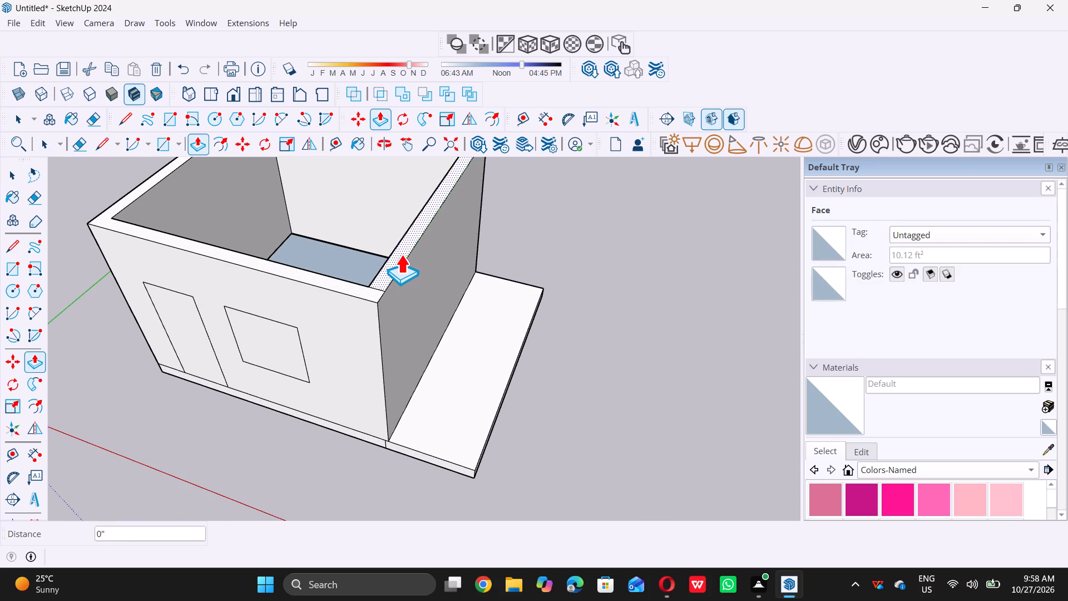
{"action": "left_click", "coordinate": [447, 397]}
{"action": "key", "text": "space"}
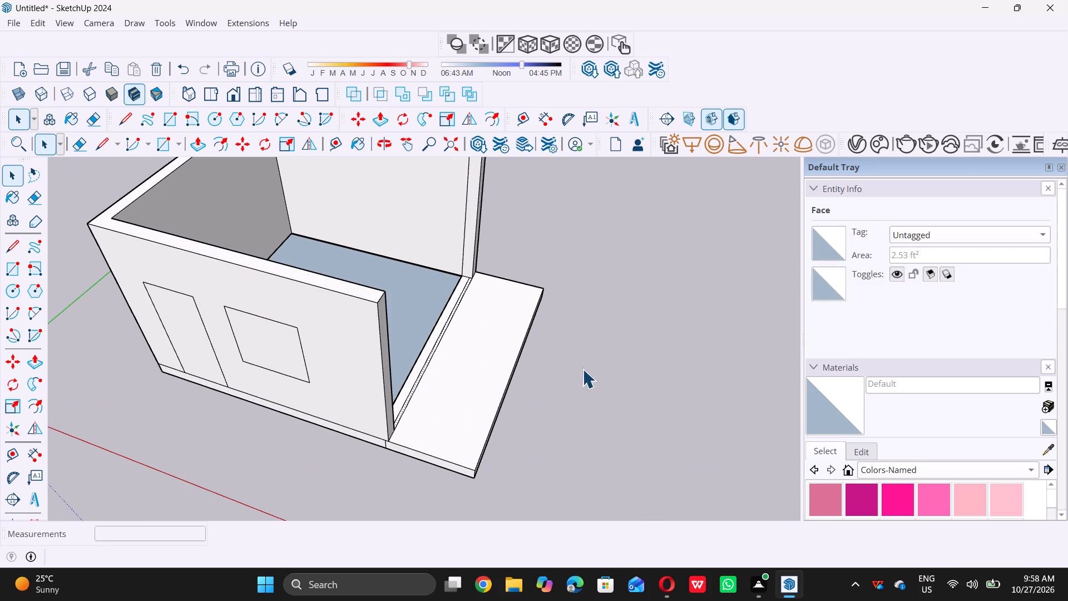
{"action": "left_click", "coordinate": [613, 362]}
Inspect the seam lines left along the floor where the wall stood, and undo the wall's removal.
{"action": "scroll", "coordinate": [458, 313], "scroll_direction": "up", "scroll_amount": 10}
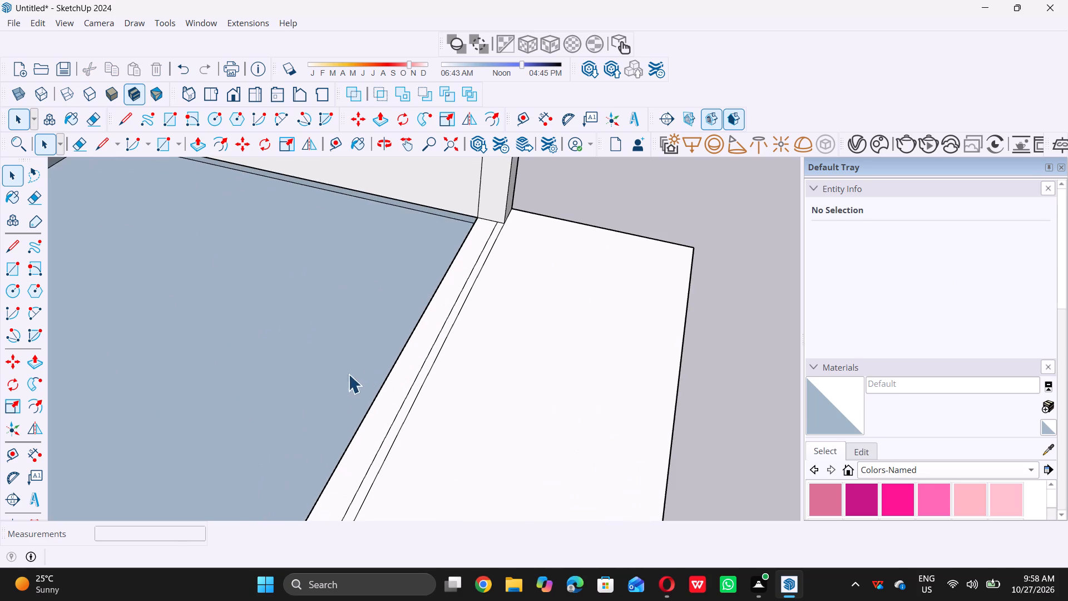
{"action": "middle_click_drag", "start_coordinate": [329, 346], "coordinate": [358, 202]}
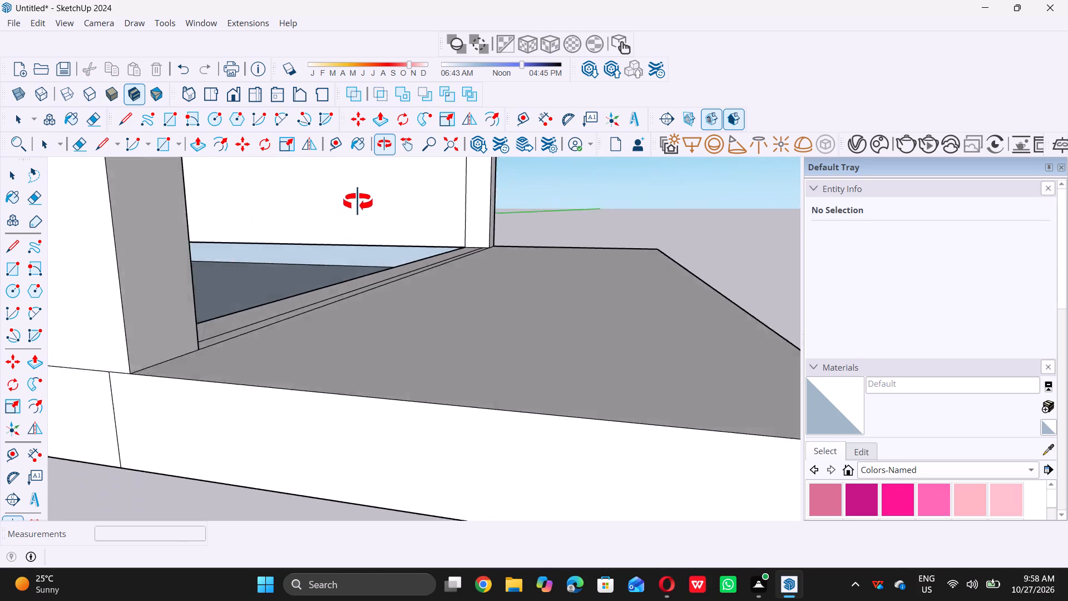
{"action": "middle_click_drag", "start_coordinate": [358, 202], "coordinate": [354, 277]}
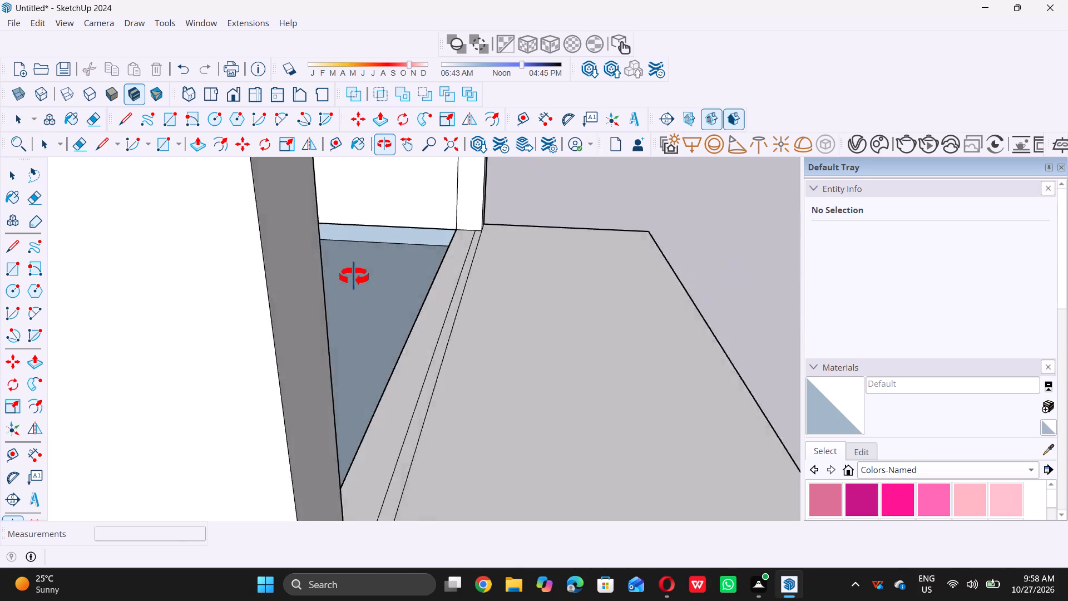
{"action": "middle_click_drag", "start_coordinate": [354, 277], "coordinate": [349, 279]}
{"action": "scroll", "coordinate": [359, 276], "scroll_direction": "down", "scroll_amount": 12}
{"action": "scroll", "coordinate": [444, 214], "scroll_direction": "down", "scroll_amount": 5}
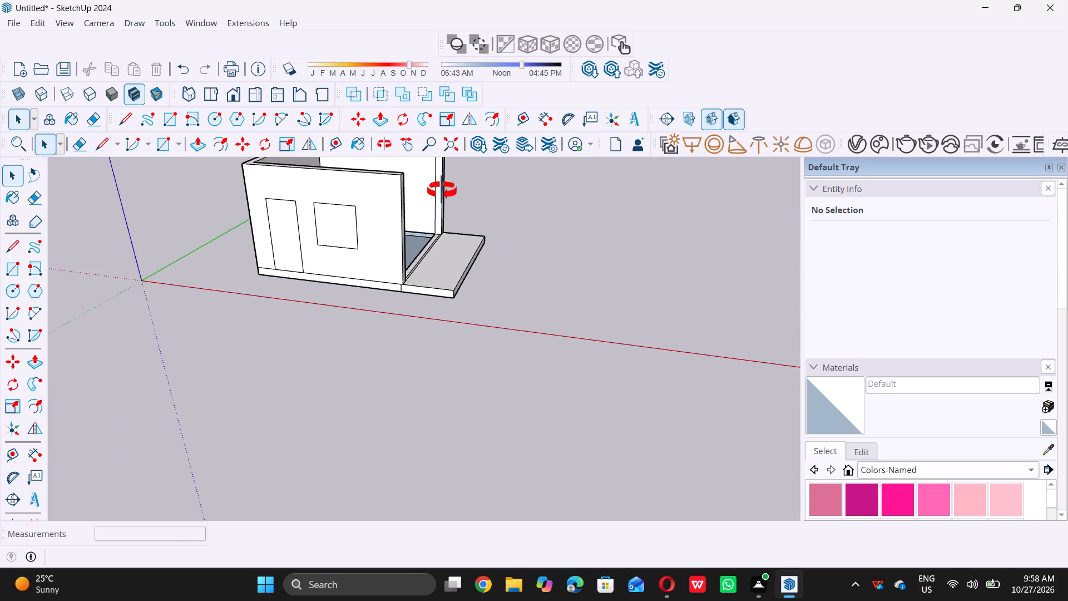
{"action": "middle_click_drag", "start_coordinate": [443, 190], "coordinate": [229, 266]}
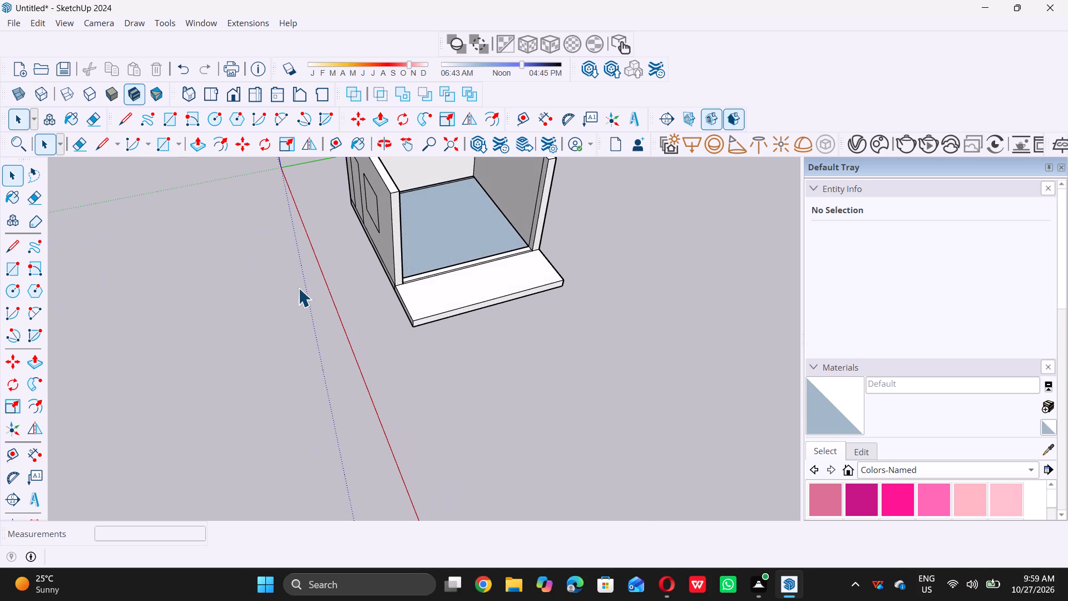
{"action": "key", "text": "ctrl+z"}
Examine the room and its slab extension from the side, the front corner and underneath.
{"action": "scroll", "coordinate": [463, 210], "scroll_direction": "down", "scroll_amount": 4}
{"action": "middle_click_drag", "start_coordinate": [460, 221], "coordinate": [540, 300]}
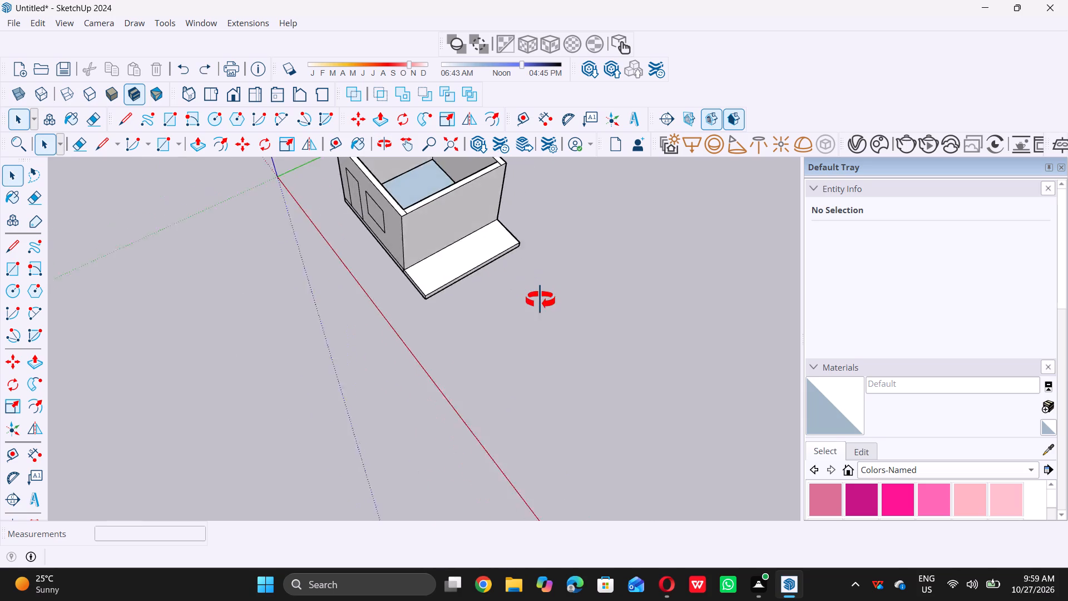
{"action": "middle_click_drag", "start_coordinate": [540, 300], "coordinate": [550, 307]}
{"action": "middle_click_drag", "start_coordinate": [377, 258], "coordinate": [456, 162]}
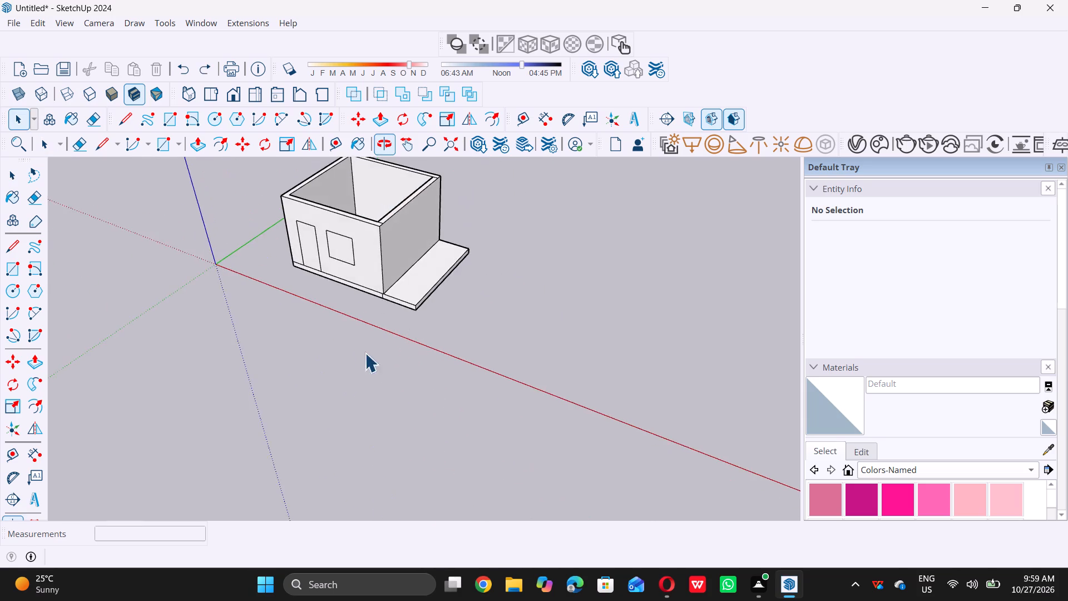
{"action": "middle_click_drag", "start_coordinate": [367, 342], "coordinate": [456, 196]}
{"action": "middle_click_drag", "start_coordinate": [367, 347], "coordinate": [429, 194]}
{"action": "middle_click_drag", "start_coordinate": [283, 371], "coordinate": [297, 368]}
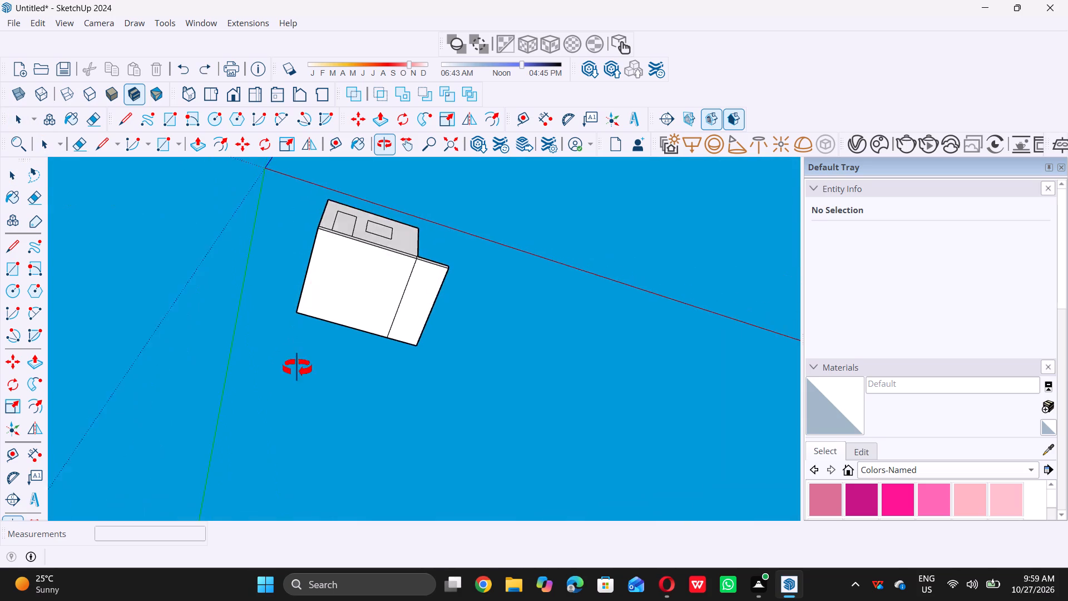
{"action": "middle_click_drag", "start_coordinate": [297, 368], "coordinate": [236, 495]}
{"action": "middle_click_drag", "start_coordinate": [350, 254], "coordinate": [335, 524]}
Draw a 13' 6" by 13' 6" rectangle over the room's interior floor, from corner to opposite corner.
{"action": "scroll", "coordinate": [315, 288], "scroll_direction": "up", "scroll_amount": 6}
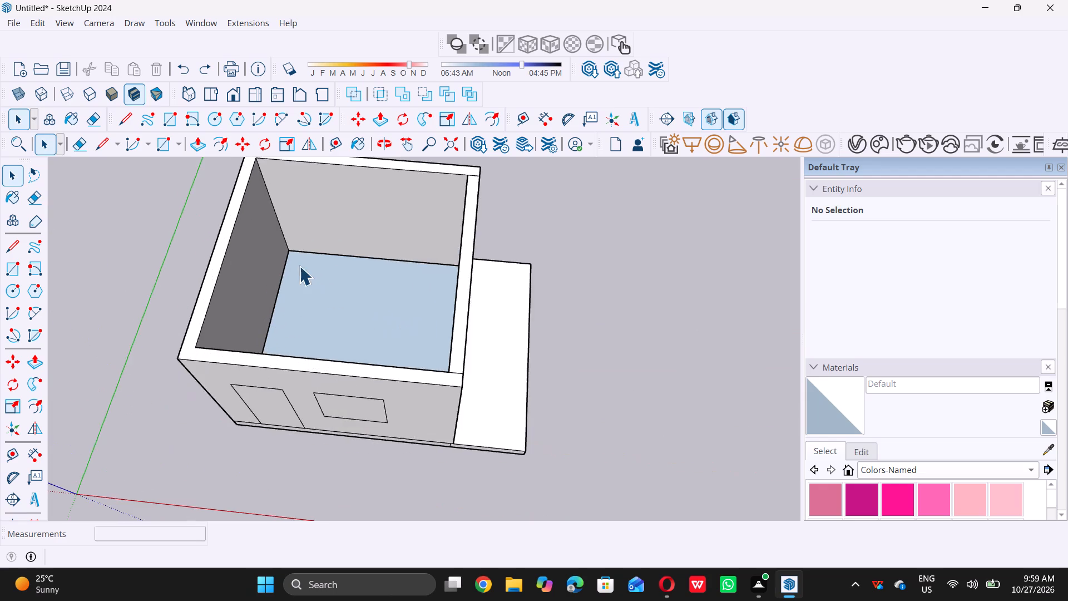
{"action": "scroll", "coordinate": [293, 254], "scroll_direction": "up", "scroll_amount": 2}
{"action": "middle_click_drag", "start_coordinate": [284, 254], "coordinate": [260, 366]}
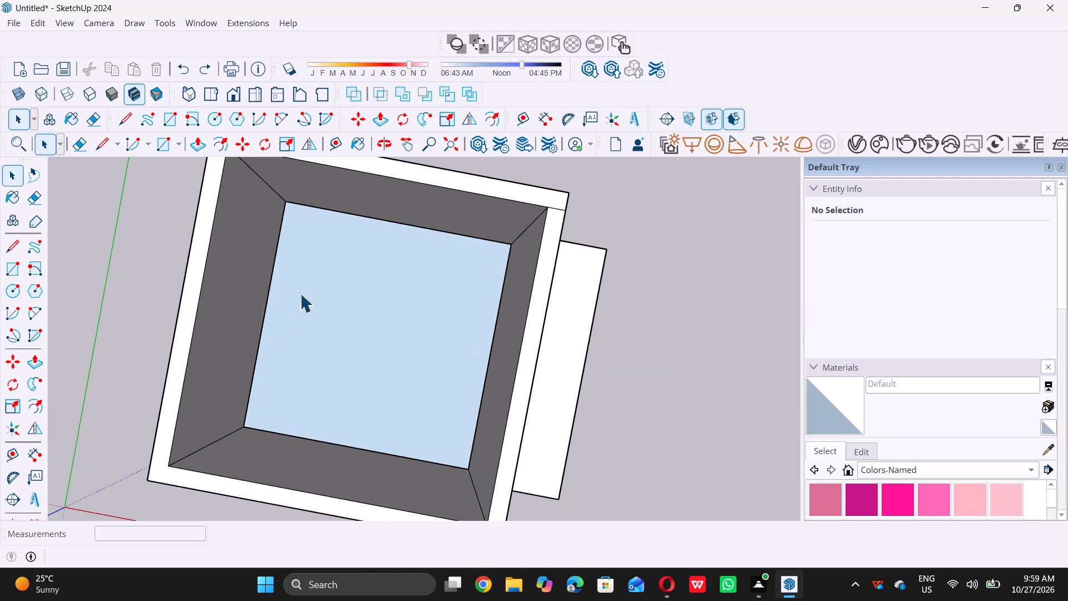
{"action": "middle_click_drag", "start_coordinate": [300, 292], "coordinate": [342, 238]}
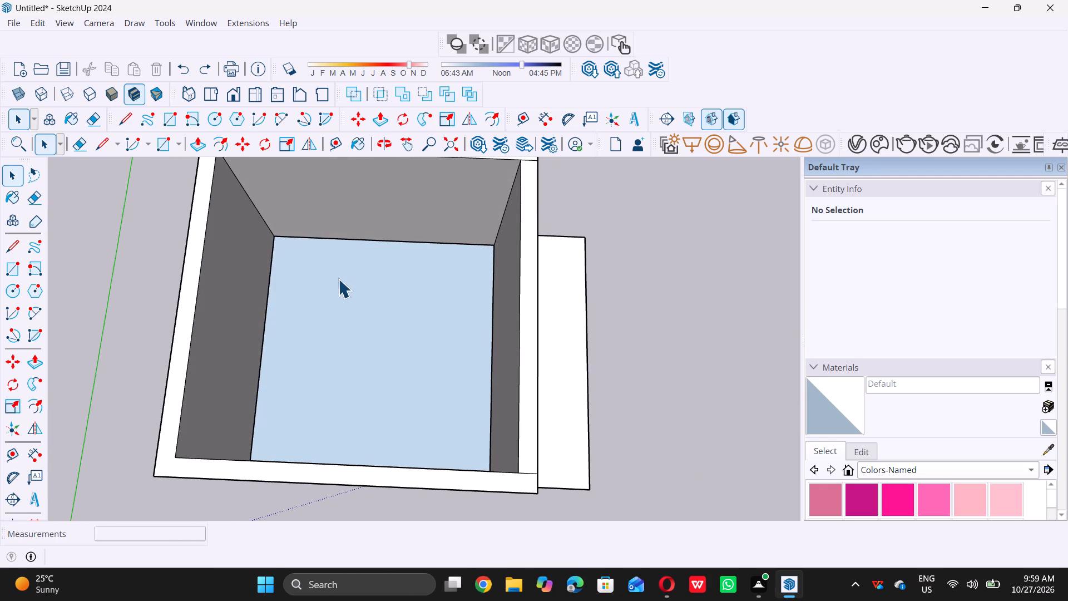
{"action": "scroll", "coordinate": [333, 299], "scroll_direction": "up", "scroll_amount": 3}
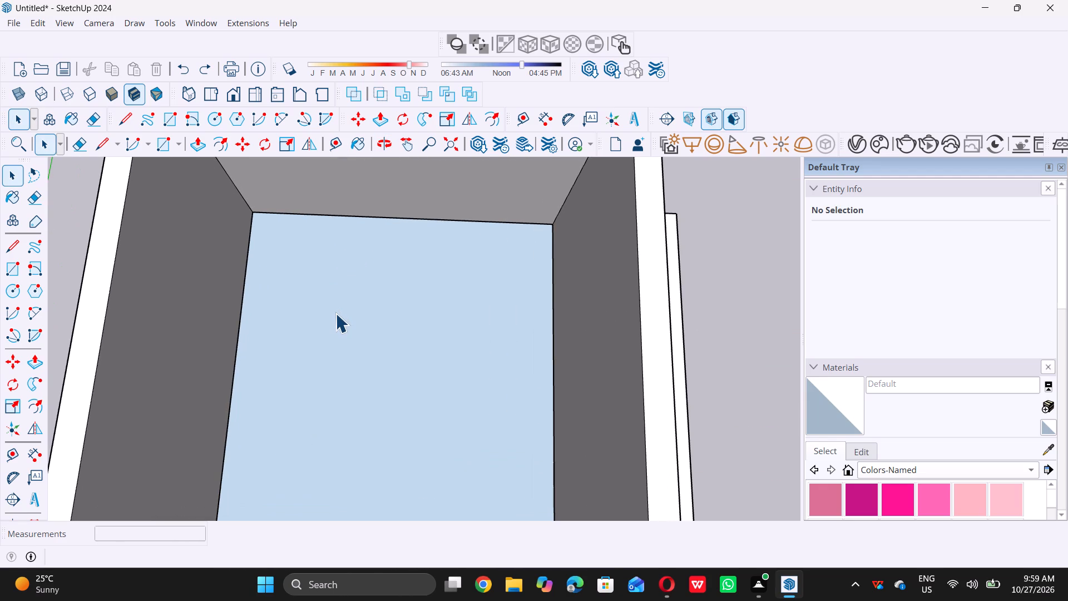
{"action": "key", "text": "r"}
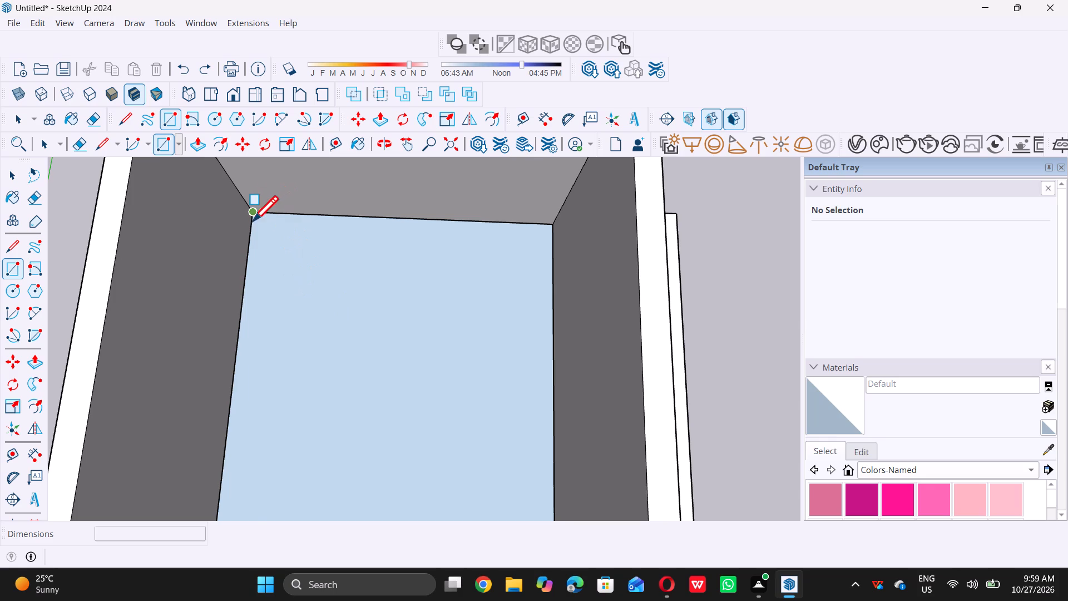
{"action": "left_click", "coordinate": [256, 216]}
{"action": "scroll", "coordinate": [258, 215], "scroll_direction": "down", "scroll_amount": 5}
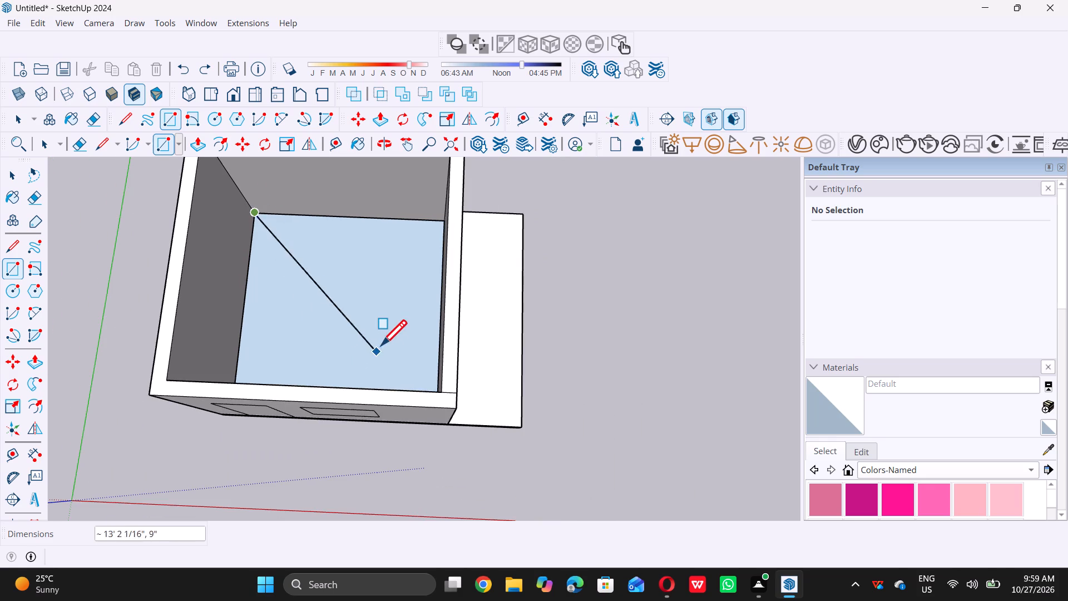
{"action": "middle_click_drag", "start_coordinate": [385, 346], "coordinate": [413, 405]}
{"action": "scroll", "coordinate": [424, 391], "scroll_direction": "up", "scroll_amount": 3}
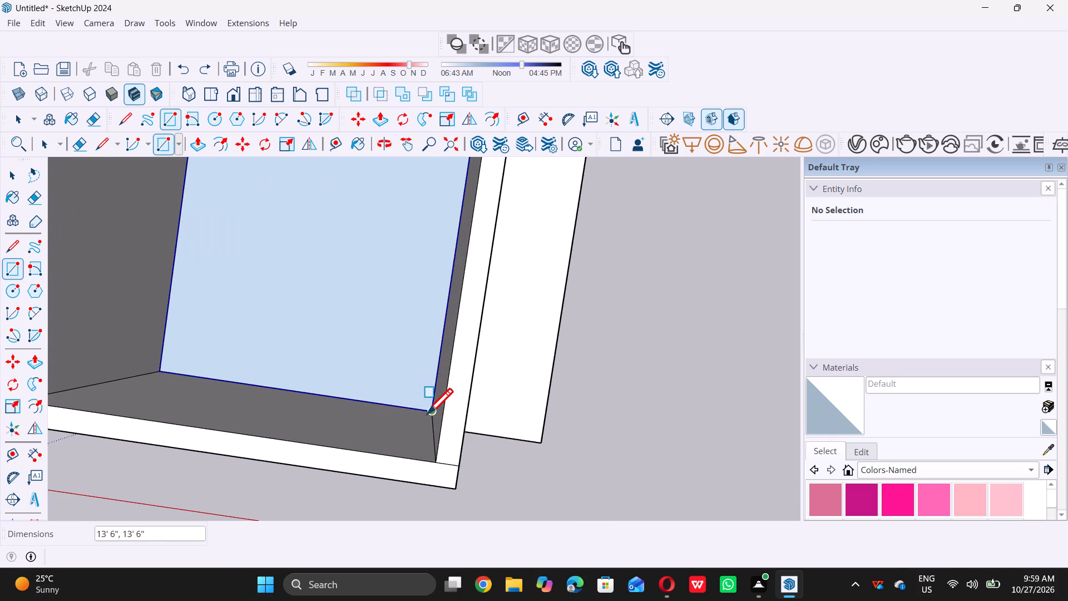
{"action": "left_click", "coordinate": [432, 410]}
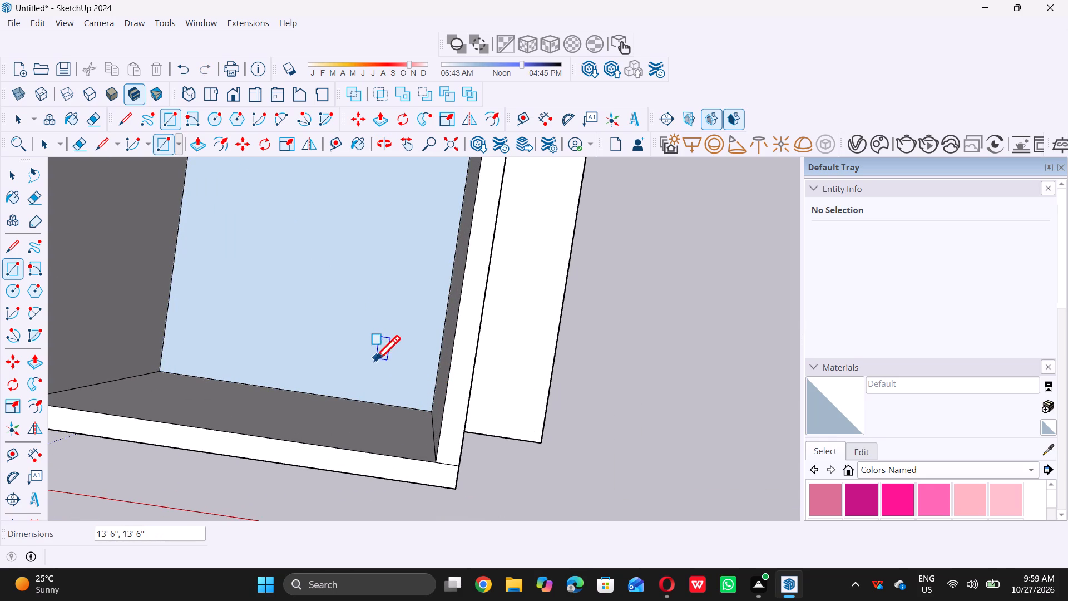
{"action": "key", "text": "space"}
Push the top face of the wall beside the slab extension down 10' to floor level with Push/Pull.
{"action": "scroll", "coordinate": [365, 378], "scroll_direction": "down", "scroll_amount": 9}
{"action": "middle_click_drag", "start_coordinate": [418, 414], "coordinate": [378, 300]}
{"action": "middle_click_drag", "start_coordinate": [394, 393], "coordinate": [375, 312]}
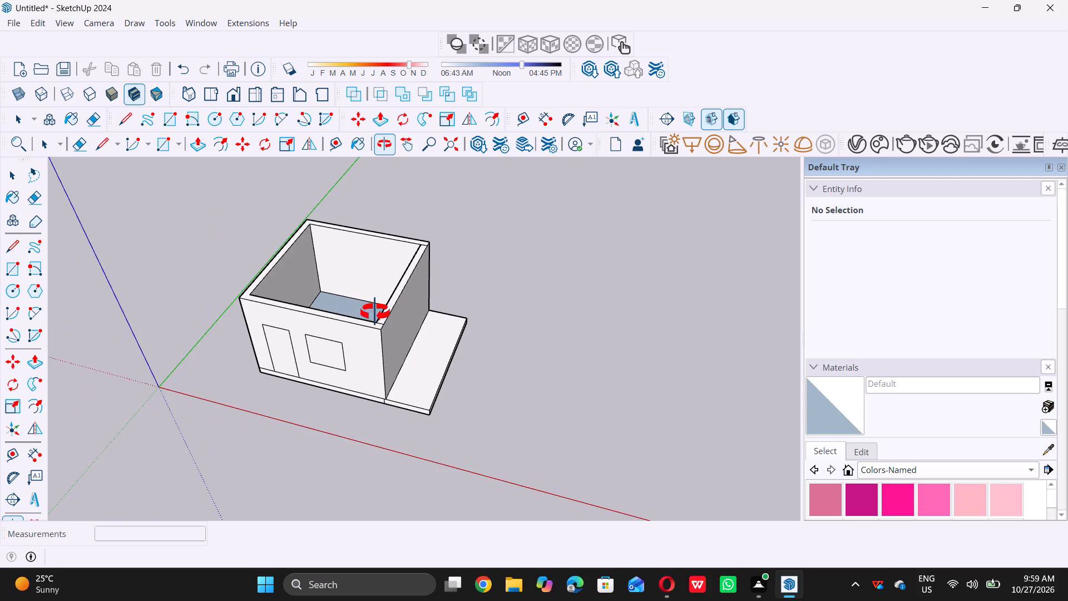
{"action": "middle_click_drag", "start_coordinate": [375, 312], "coordinate": [379, 376]}
{"action": "scroll", "coordinate": [379, 332], "scroll_direction": "up", "scroll_amount": 9}
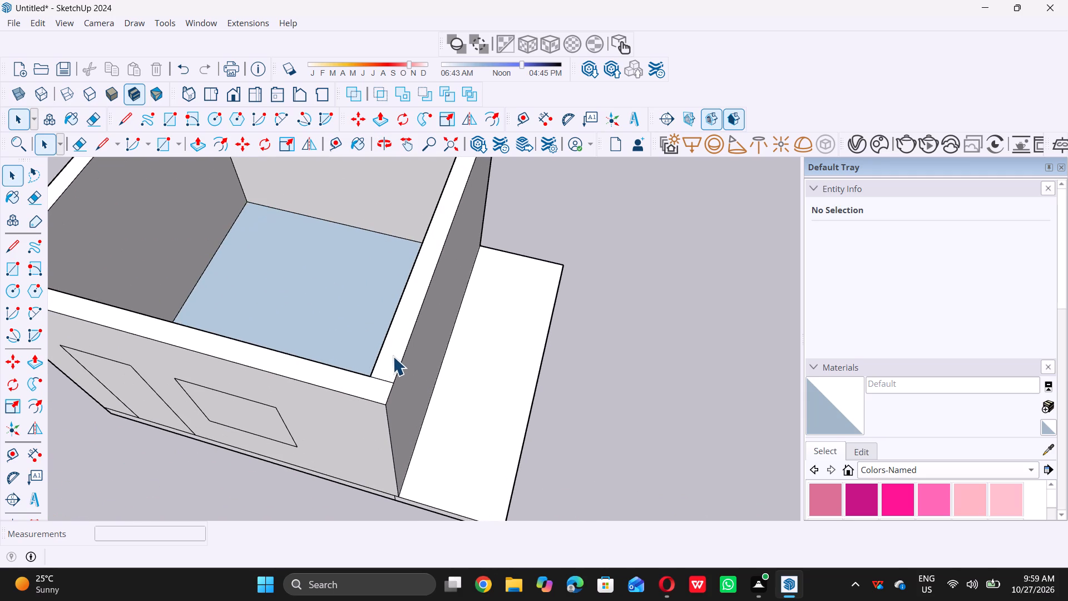
{"action": "key", "text": "p"}
{"action": "left_click", "coordinate": [390, 344]}
{"action": "left_click", "coordinate": [456, 427]}
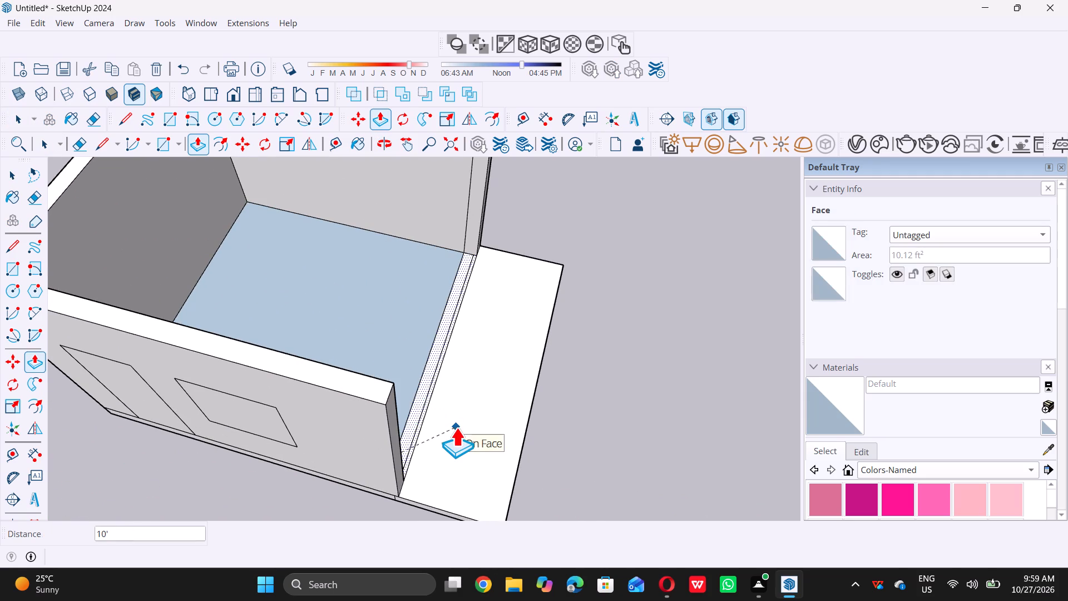
{"action": "key", "text": "space"}
Erase the three parallel edges on the floor between the room and the slab extension.
{"action": "scroll", "coordinate": [394, 383], "scroll_direction": "up", "scroll_amount": 6}
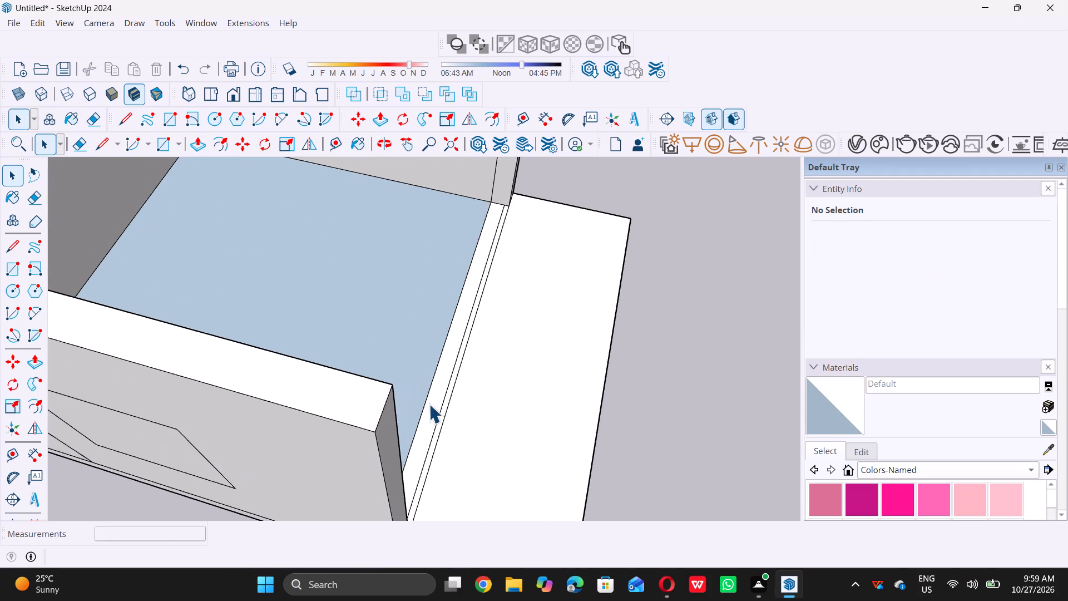
{"action": "key", "text": "e"}
{"action": "left_click", "coordinate": [427, 385]}
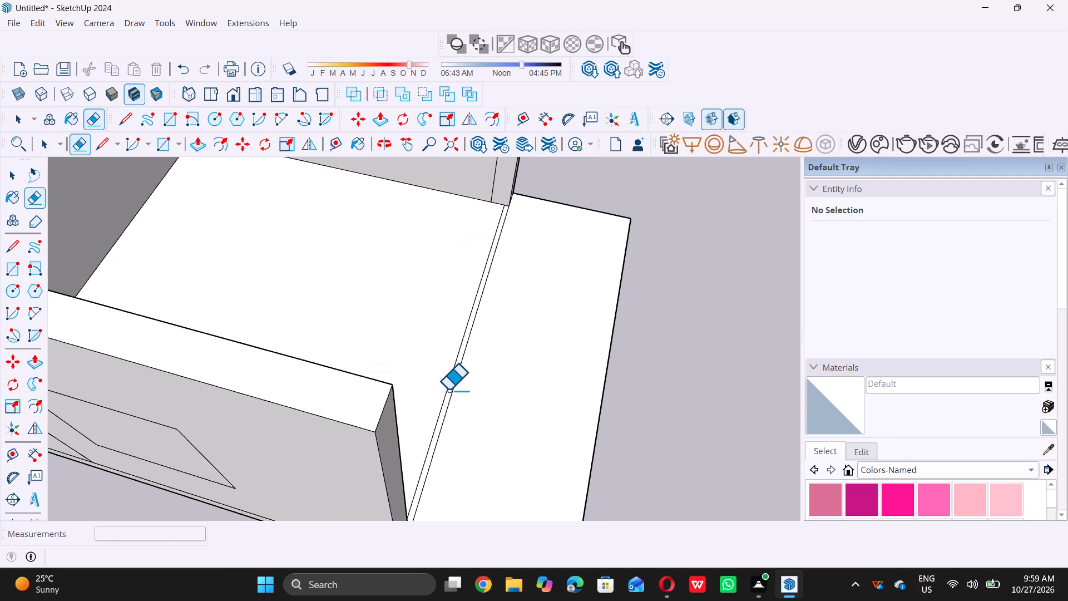
{"action": "left_click", "coordinate": [448, 390]}
{"action": "left_click", "coordinate": [451, 389]}
Erase the leftover vertical edges on the inner faces of the back and front walls near their open ends.
{"action": "scroll", "coordinate": [449, 389], "scroll_direction": "down", "scroll_amount": 2}
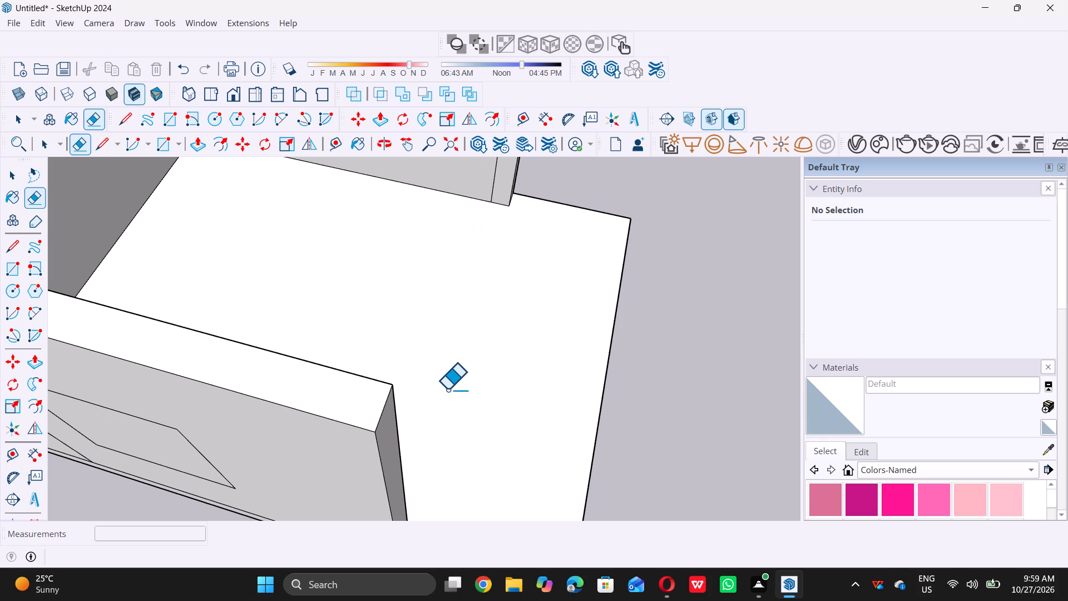
{"action": "scroll", "coordinate": [447, 389], "scroll_direction": "down", "scroll_amount": 7}
{"action": "scroll", "coordinate": [471, 280], "scroll_direction": "up", "scroll_amount": 6}
{"action": "left_click", "coordinate": [467, 233]}
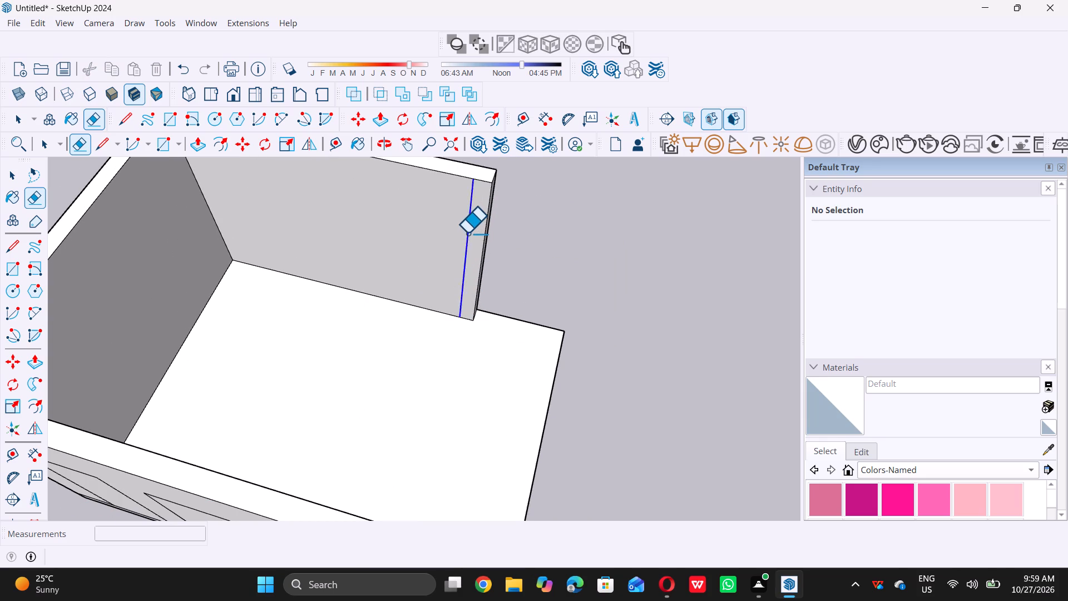
{"action": "scroll", "coordinate": [467, 237], "scroll_direction": "down", "scroll_amount": 7}
{"action": "middle_click_drag", "start_coordinate": [477, 328], "coordinate": [144, 338]}
{"action": "scroll", "coordinate": [379, 319], "scroll_direction": "up", "scroll_amount": 2}
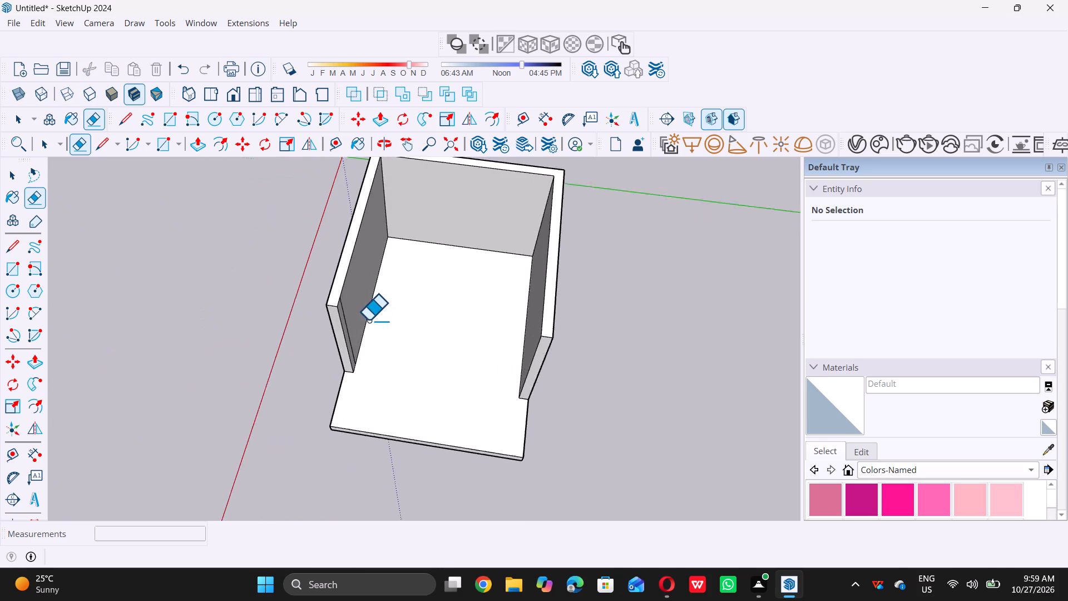
{"action": "scroll", "coordinate": [368, 320], "scroll_direction": "up", "scroll_amount": 5}
{"action": "left_click", "coordinate": [327, 306]}
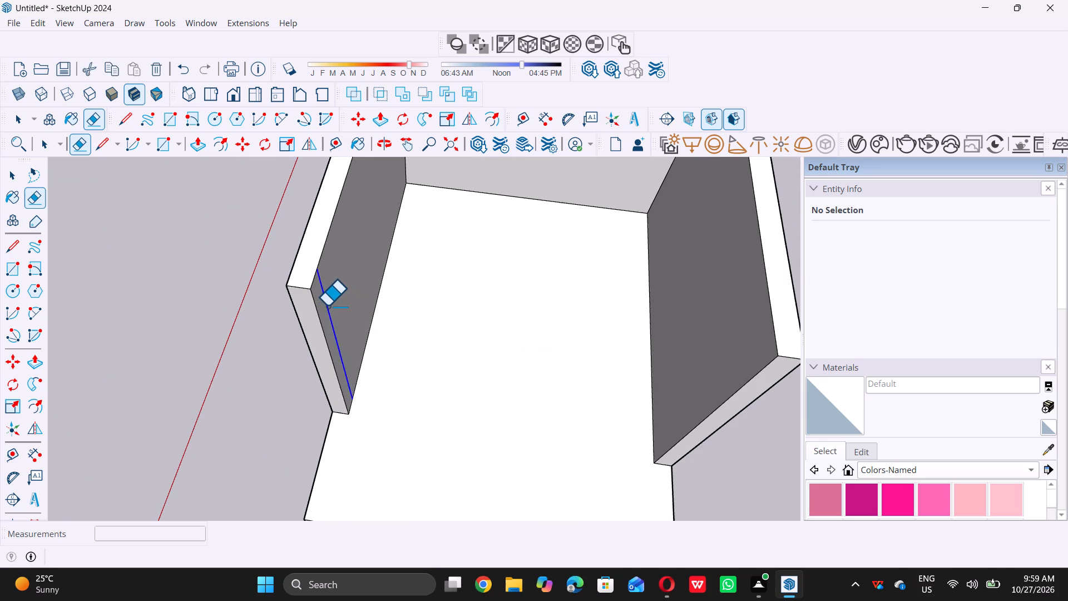
{"action": "scroll", "coordinate": [336, 323], "scroll_direction": "down", "scroll_amount": 5}
{"action": "key", "text": "space"}
{"action": "scroll", "coordinate": [398, 390], "scroll_direction": "down", "scroll_amount": 6}
{"action": "middle_click_drag", "start_coordinate": [381, 400], "coordinate": [471, 364]}
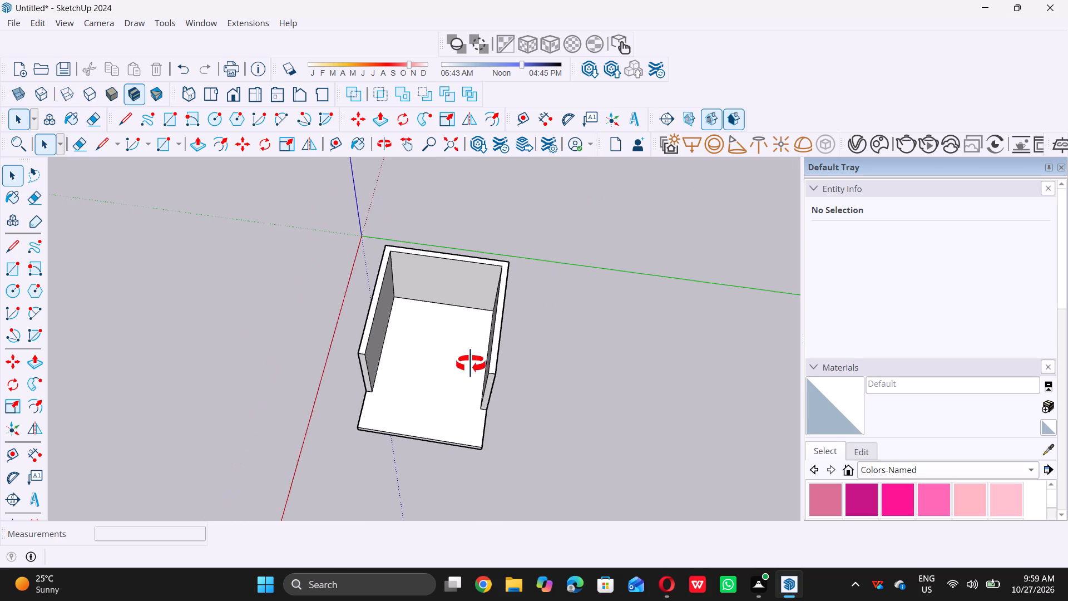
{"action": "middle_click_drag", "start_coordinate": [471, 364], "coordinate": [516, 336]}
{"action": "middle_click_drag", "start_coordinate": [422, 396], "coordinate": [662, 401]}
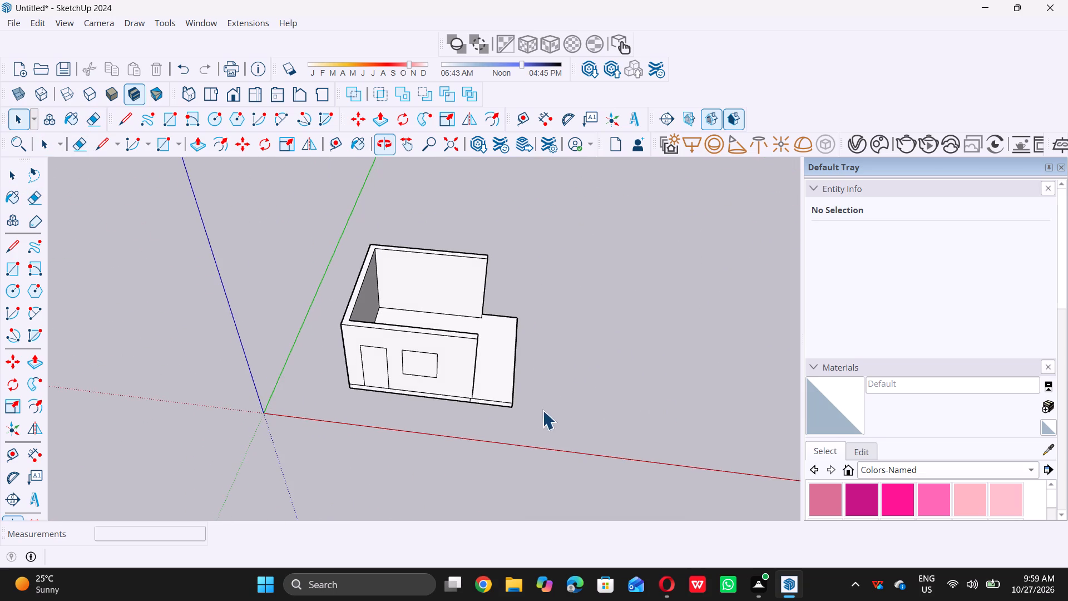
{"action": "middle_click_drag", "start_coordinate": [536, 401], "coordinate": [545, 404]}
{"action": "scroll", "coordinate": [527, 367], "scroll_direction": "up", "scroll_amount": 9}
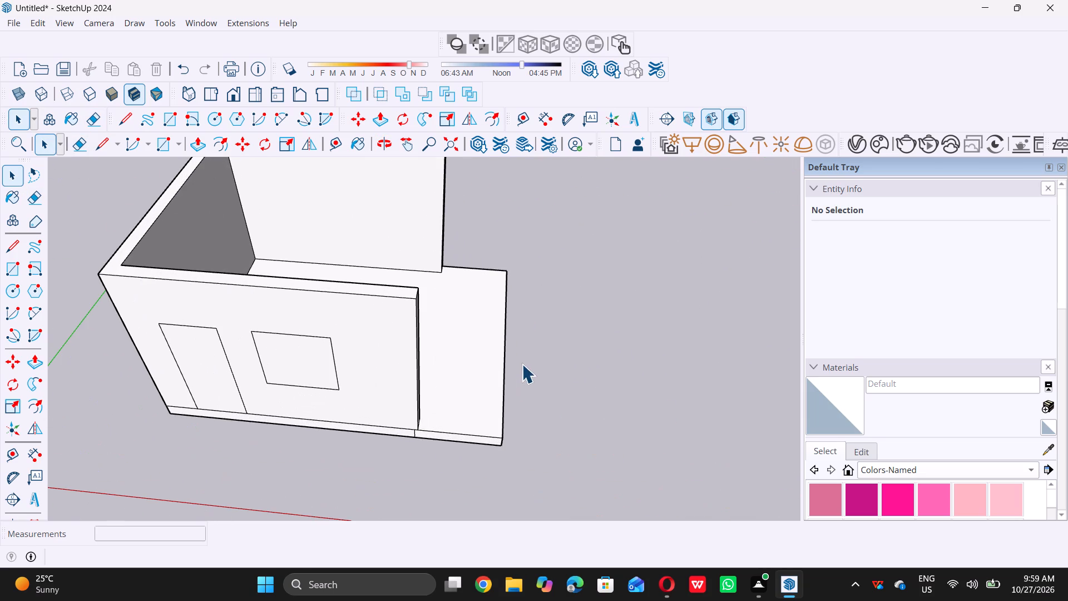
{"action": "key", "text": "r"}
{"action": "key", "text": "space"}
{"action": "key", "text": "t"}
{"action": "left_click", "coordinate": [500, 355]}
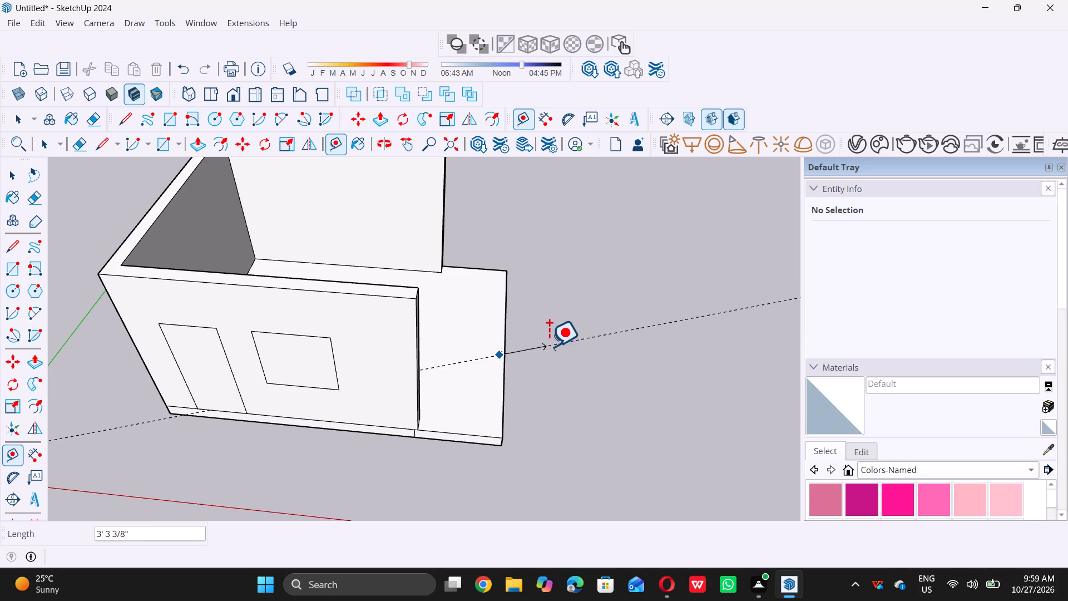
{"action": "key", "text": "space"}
Place a guide line 9" inside the outer edge of the floor slab extension with the Tape Measure.
{"action": "key", "text": "t"}
{"action": "left_click", "coordinate": [503, 333]}
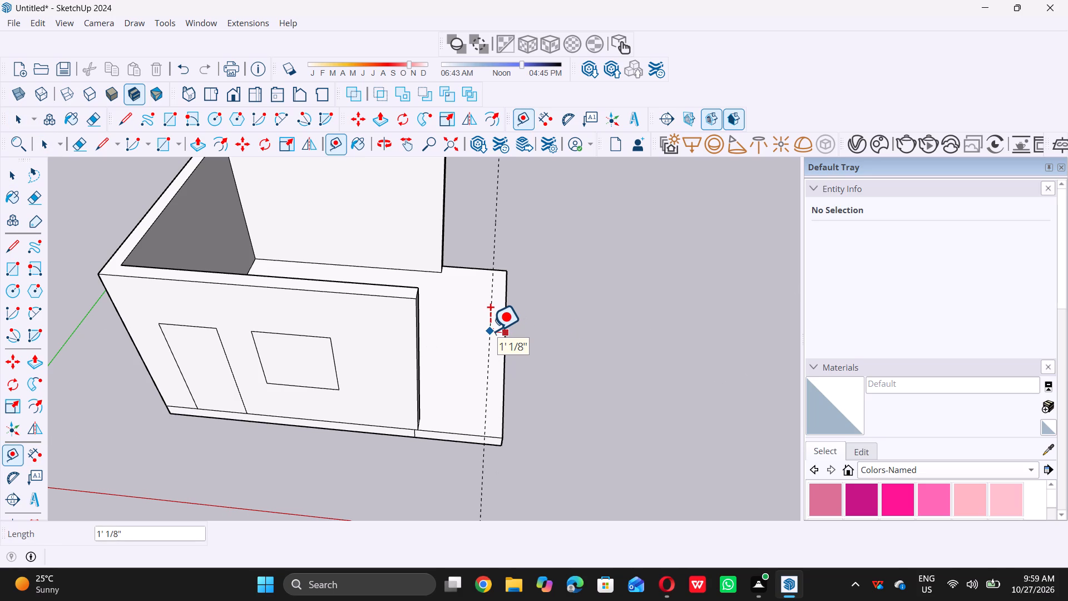
{"action": "key", "text": "9"}
{"action": "key", "text": "shift+quotedbl"}
{"action": "key", "text": "Return"}
{"action": "key", "text": "space"}
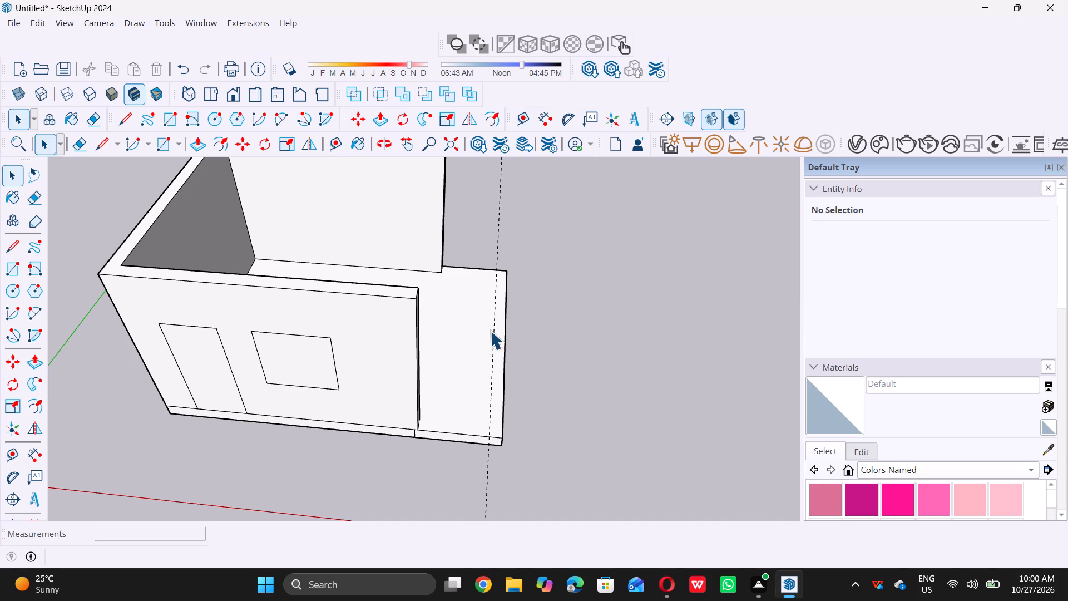
Draw a 9" by 15' rectangle on the slab extension between the guide line and the outer edge.
{"action": "type", "text": "r"}
{"action": "left_click", "coordinate": [497, 269]}
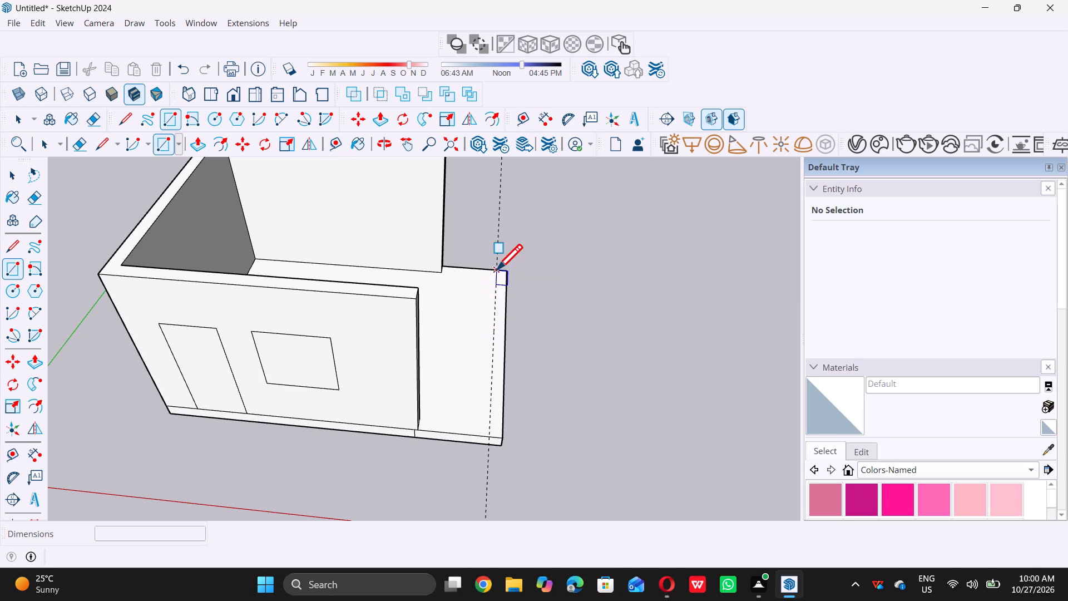
{"action": "left_click", "coordinate": [503, 440]}
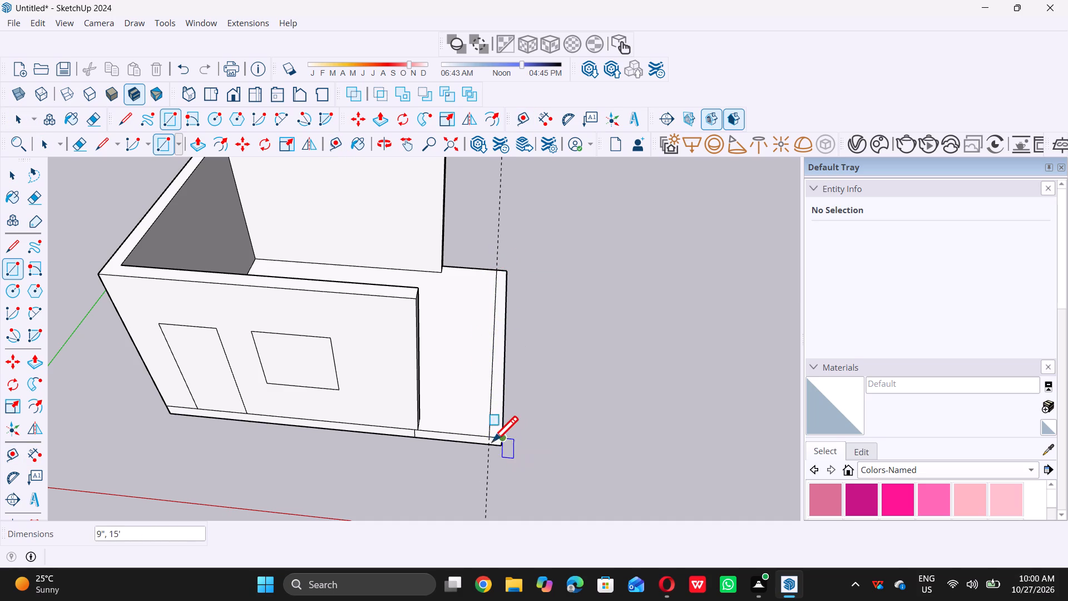
{"action": "key", "text": "space"}
Extend the front wall's open end with Push/Pull up to the inner line of the 9" strip.
{"action": "scroll", "coordinate": [470, 445], "scroll_direction": "down", "scroll_amount": 7}
{"action": "middle_click_drag", "start_coordinate": [466, 397], "coordinate": [420, 411]}
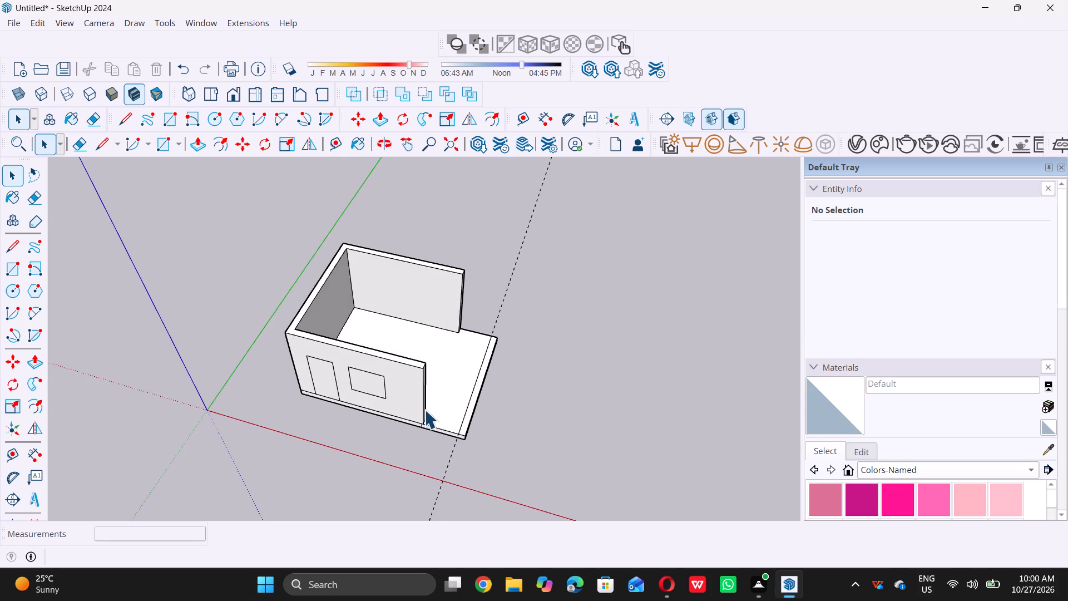
{"action": "scroll", "coordinate": [470, 411], "scroll_direction": "up", "scroll_amount": 7}
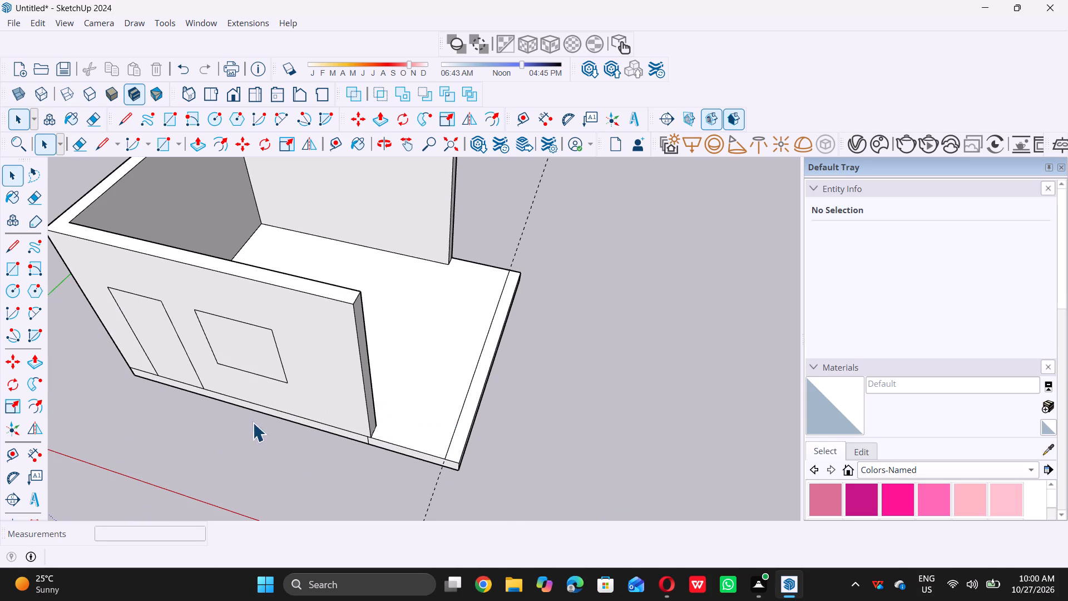
{"action": "scroll", "coordinate": [371, 416], "scroll_direction": "up", "scroll_amount": 3}
{"action": "double_click", "coordinate": [373, 413]}
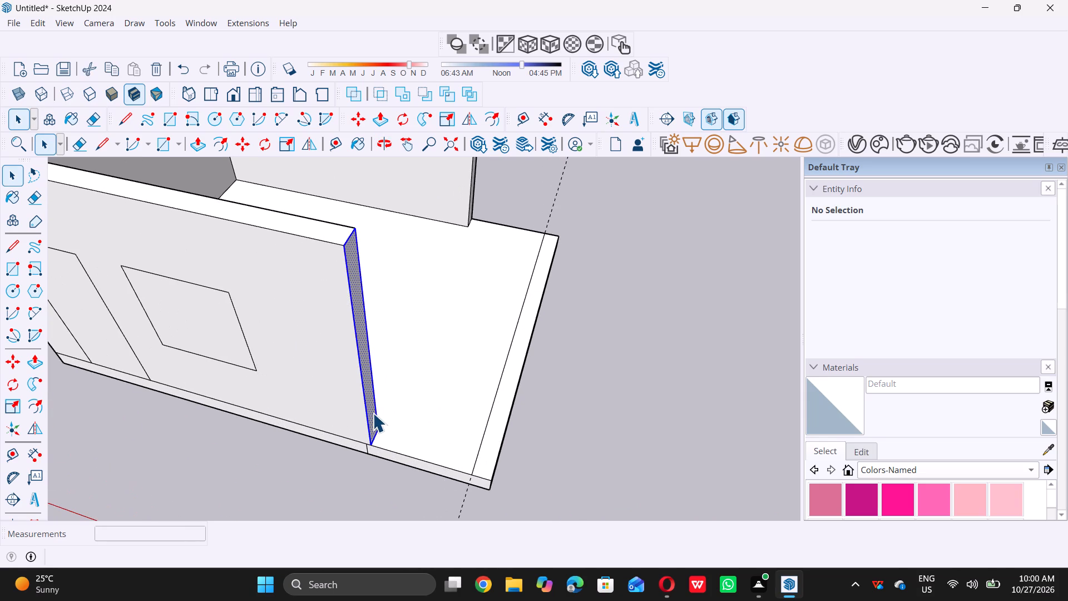
{"action": "key", "text": "p"}
{"action": "left_click", "coordinate": [370, 412]}
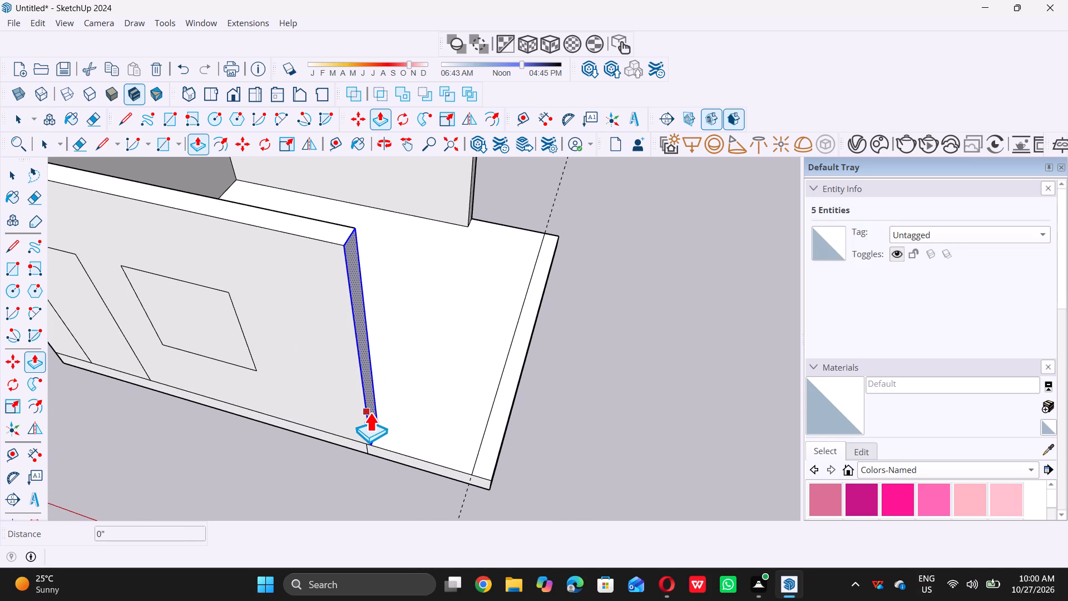
{"action": "left_click", "coordinate": [471, 467]}
{"action": "scroll", "coordinate": [441, 481], "scroll_direction": "down", "scroll_amount": 6}
{"action": "key", "text": "space"}
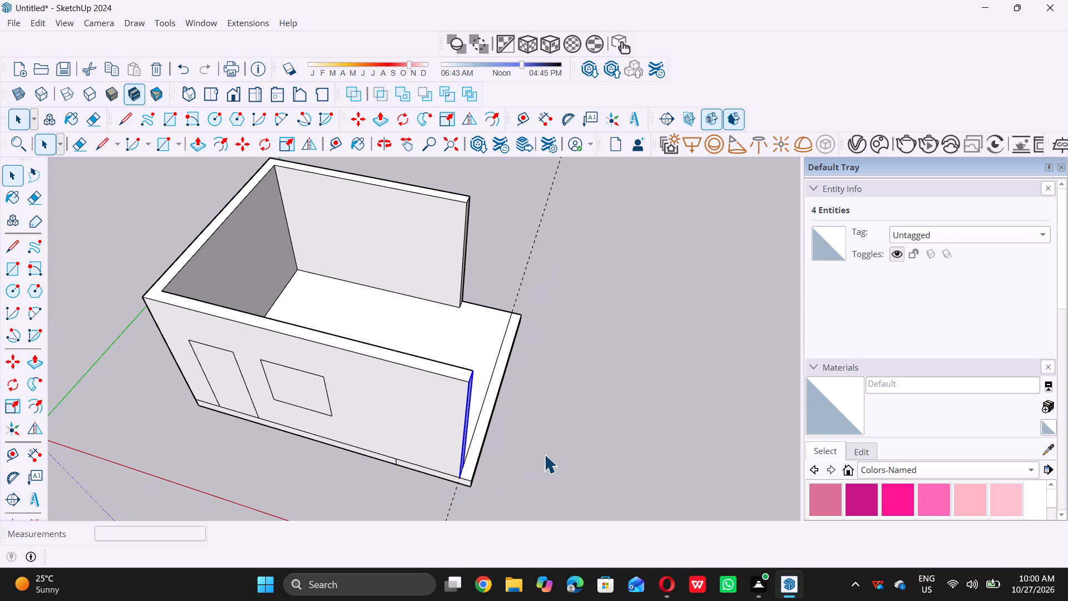
Extend the back wall's open end with Push/Pull up to the inner line of the 9" strip.
{"action": "scroll", "coordinate": [541, 451], "scroll_direction": "down", "scroll_amount": 6}
{"action": "middle_click_drag", "start_coordinate": [537, 435], "coordinate": [421, 429]}
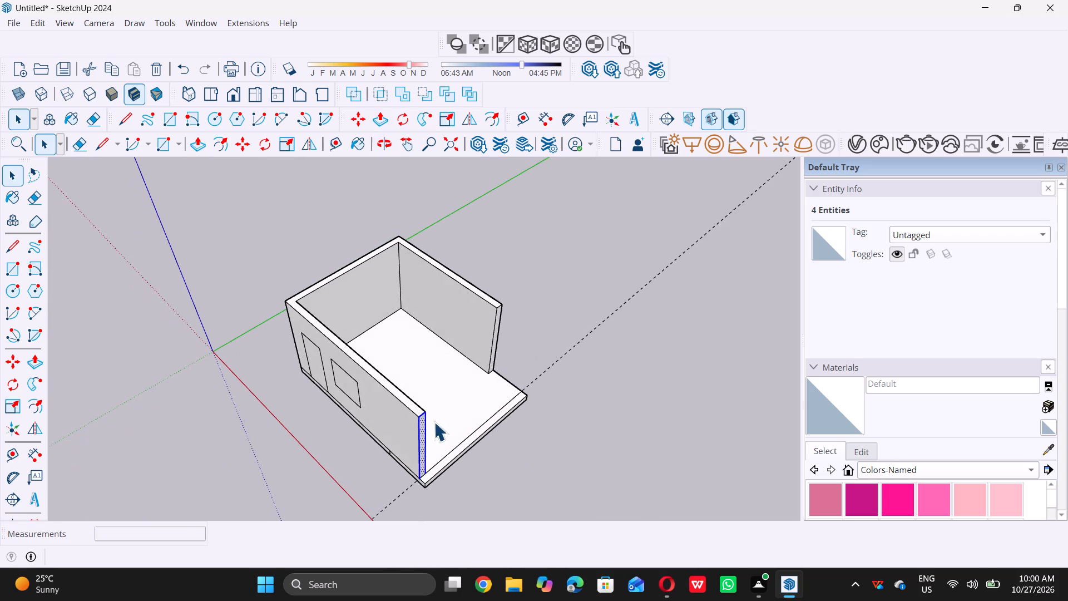
{"action": "scroll", "coordinate": [530, 381], "scroll_direction": "up", "scroll_amount": 6}
{"action": "scroll", "coordinate": [484, 366], "scroll_direction": "up", "scroll_amount": 2}
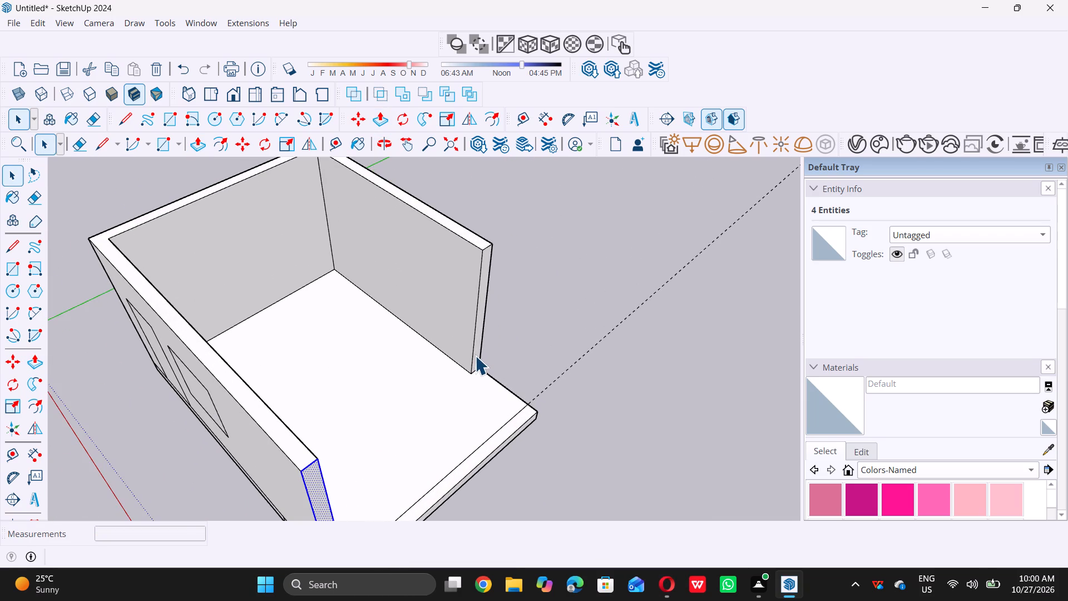
{"action": "double_click", "coordinate": [475, 356]}
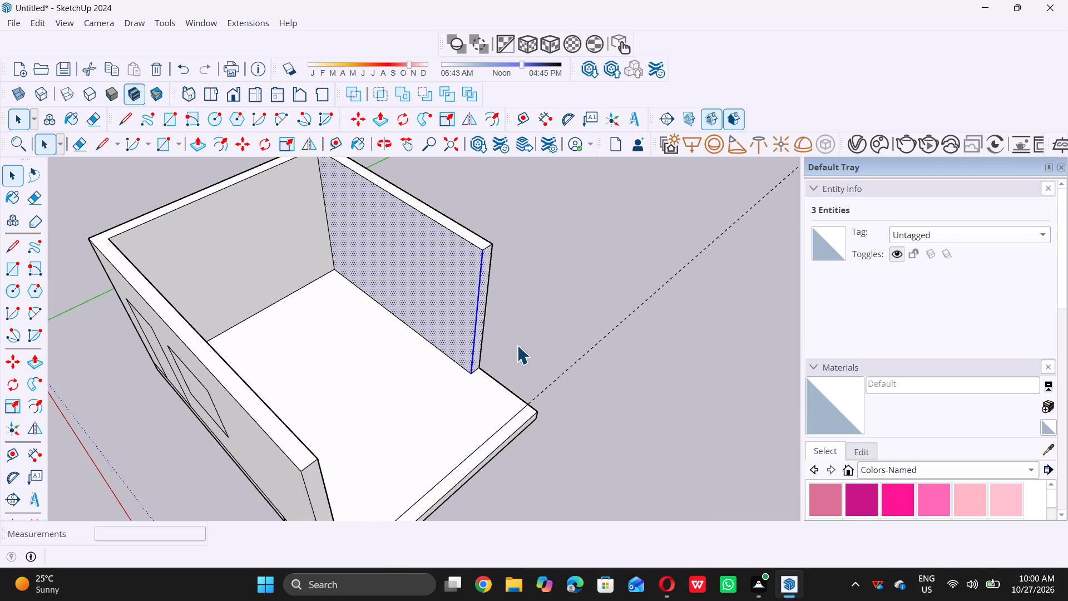
{"action": "key", "text": "p"}
{"action": "left_click", "coordinate": [479, 337]}
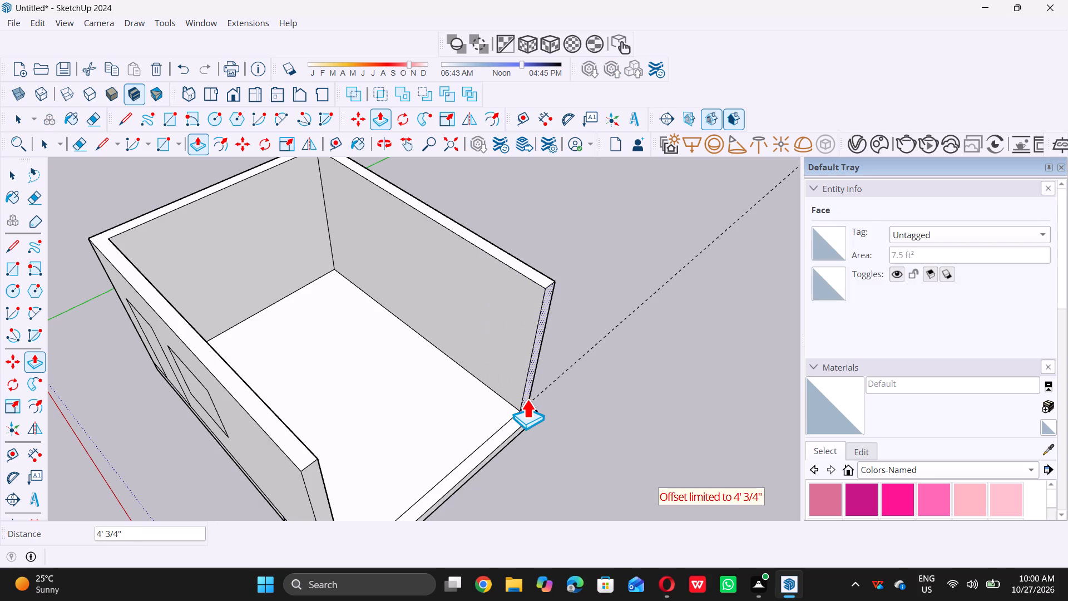
{"action": "left_click", "coordinate": [527, 399]}
{"action": "key", "text": "space"}
Raise the 9" strip at the slab's outer edge 10' with Push/Pull, level with the top of the walls.
{"action": "scroll", "coordinate": [553, 394], "scroll_direction": "down", "scroll_amount": 9}
{"action": "middle_click_drag", "start_coordinate": [526, 407], "coordinate": [562, 387]}
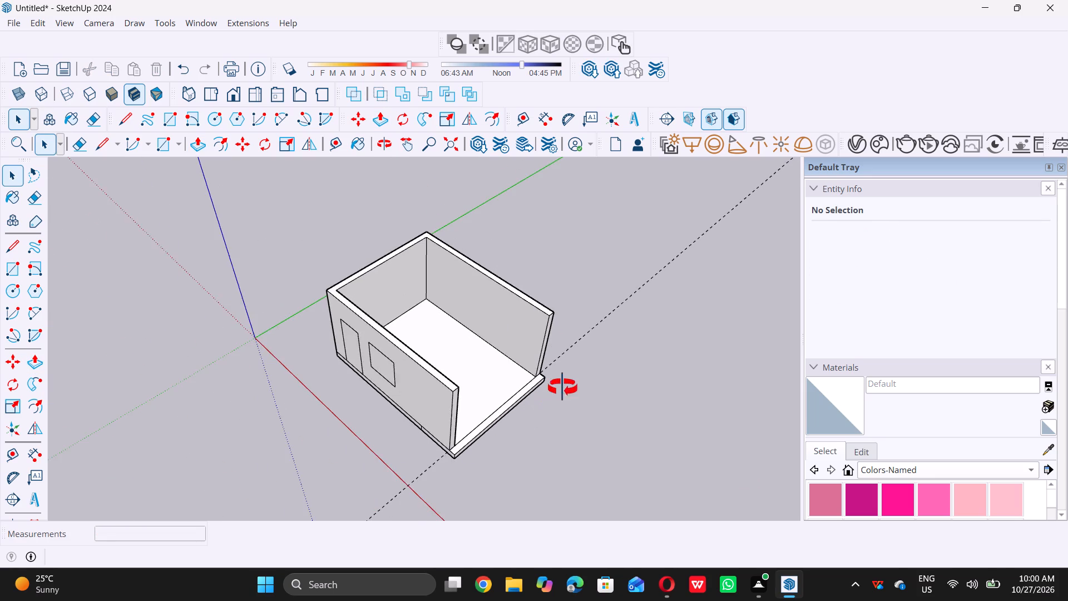
{"action": "middle_click_drag", "start_coordinate": [562, 387], "coordinate": [572, 372]}
{"action": "scroll", "coordinate": [521, 433], "scroll_direction": "up", "scroll_amount": 9}
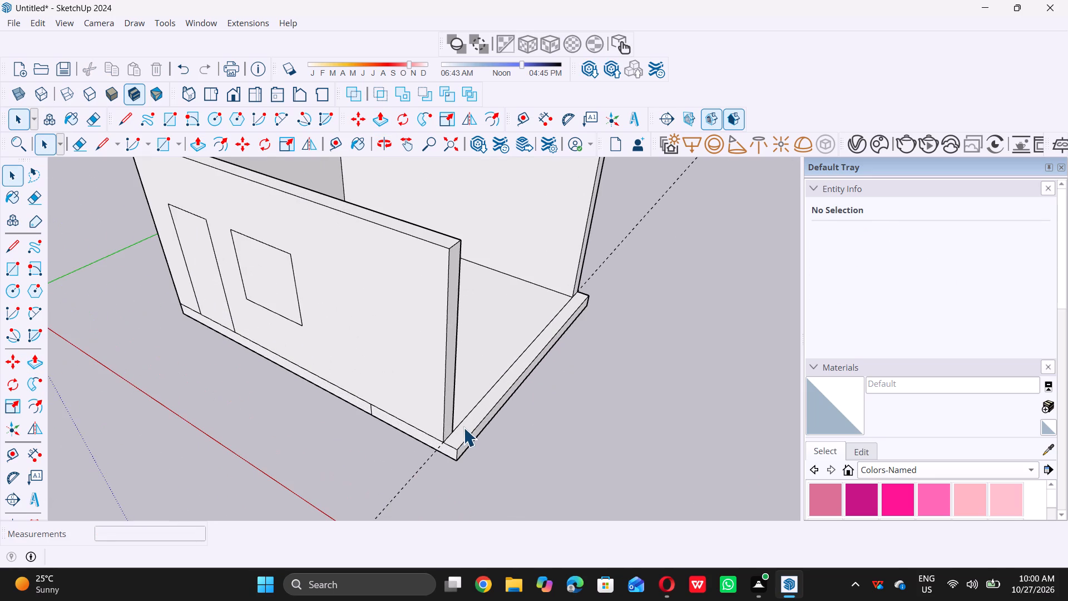
{"action": "left_click", "coordinate": [463, 427]}
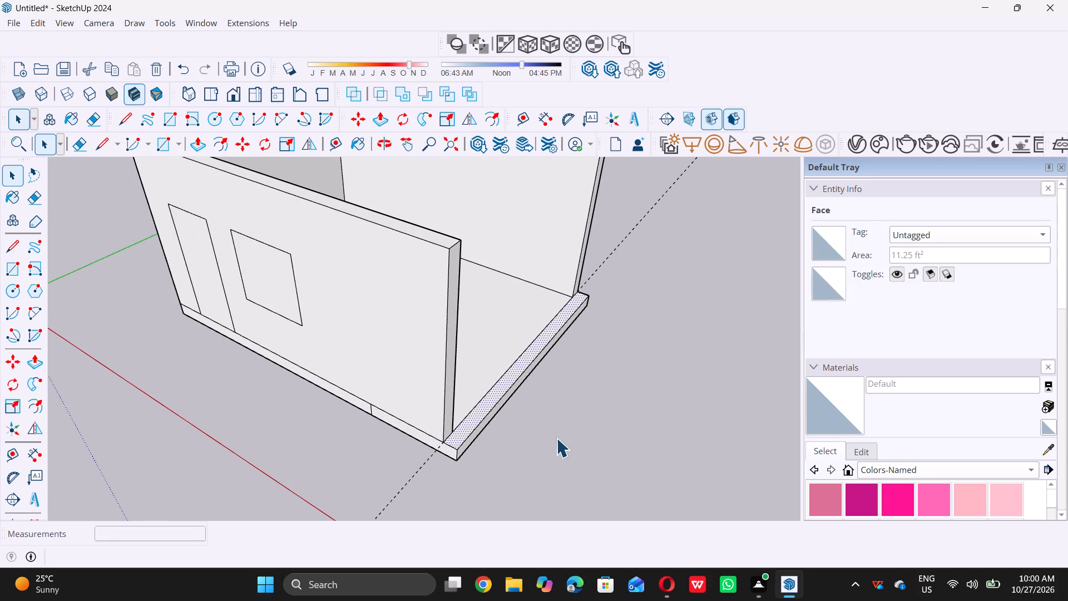
{"action": "key", "text": "p"}
{"action": "left_click", "coordinate": [482, 400]}
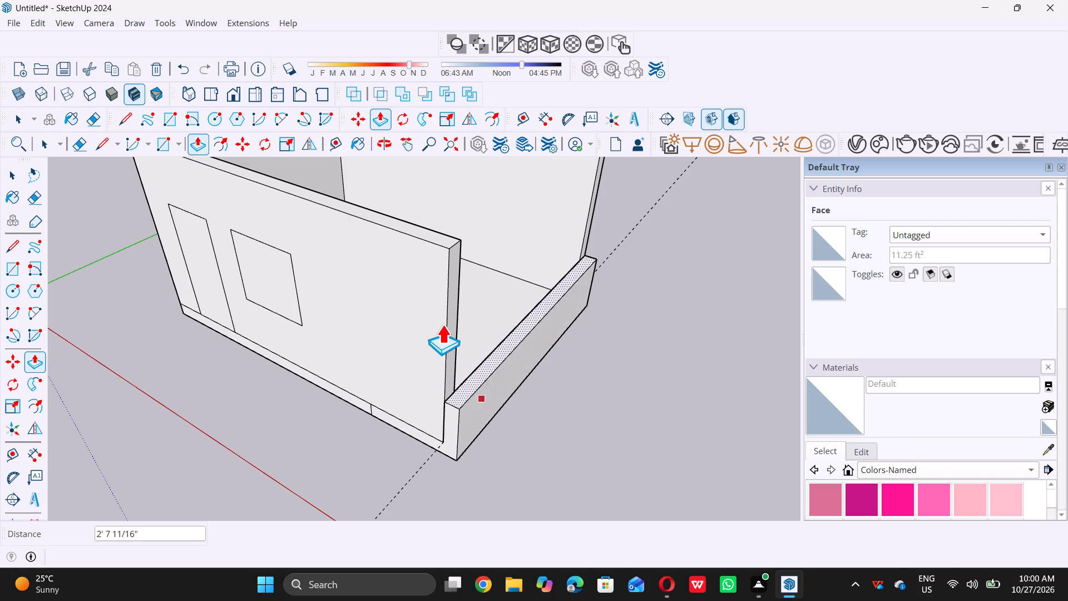
{"action": "left_click", "coordinate": [452, 239]}
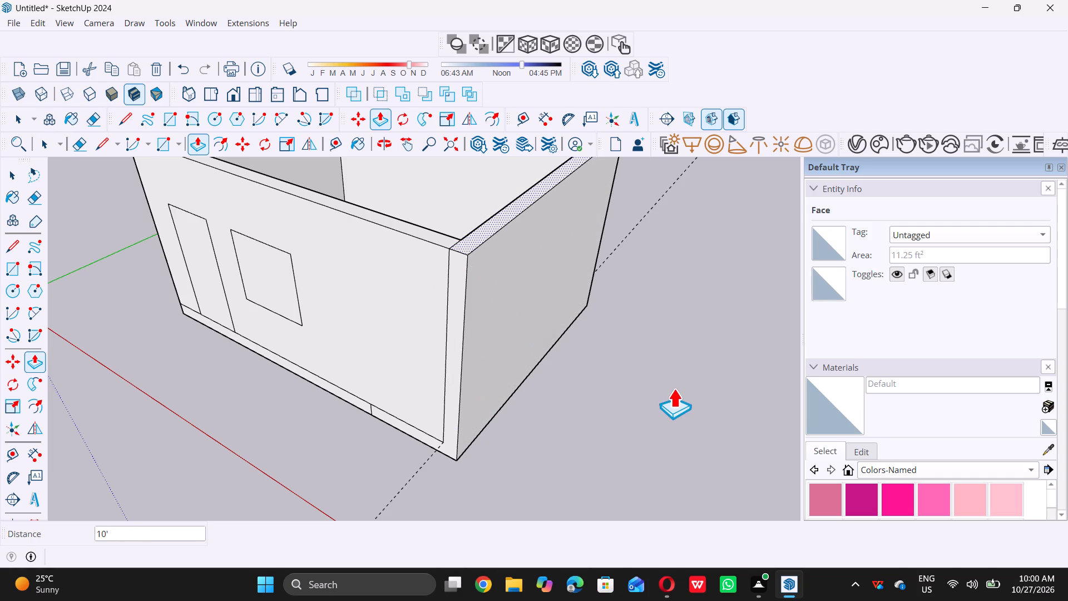
{"action": "key", "text": "space"}
{"action": "left_click", "coordinate": [667, 394]}
Delete all guides from the model.
{"action": "scroll", "coordinate": [582, 442], "scroll_direction": "down", "scroll_amount": 9}
{"action": "middle_click_drag", "start_coordinate": [561, 415], "coordinate": [676, 350]}
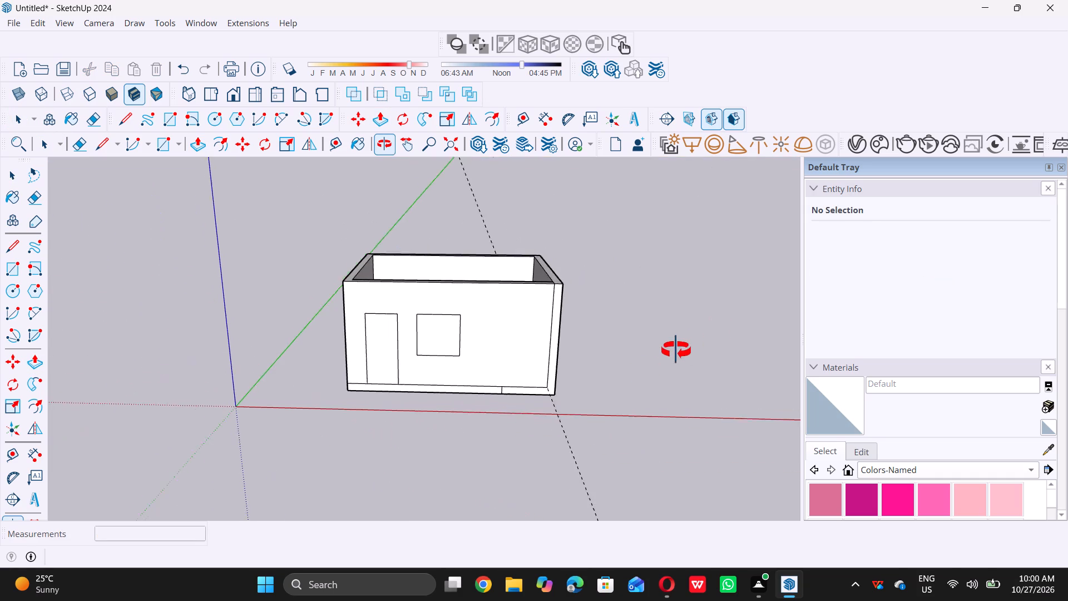
{"action": "middle_click_drag", "start_coordinate": [676, 350], "coordinate": [669, 351]}
{"action": "left_click", "coordinate": [43, 24]}
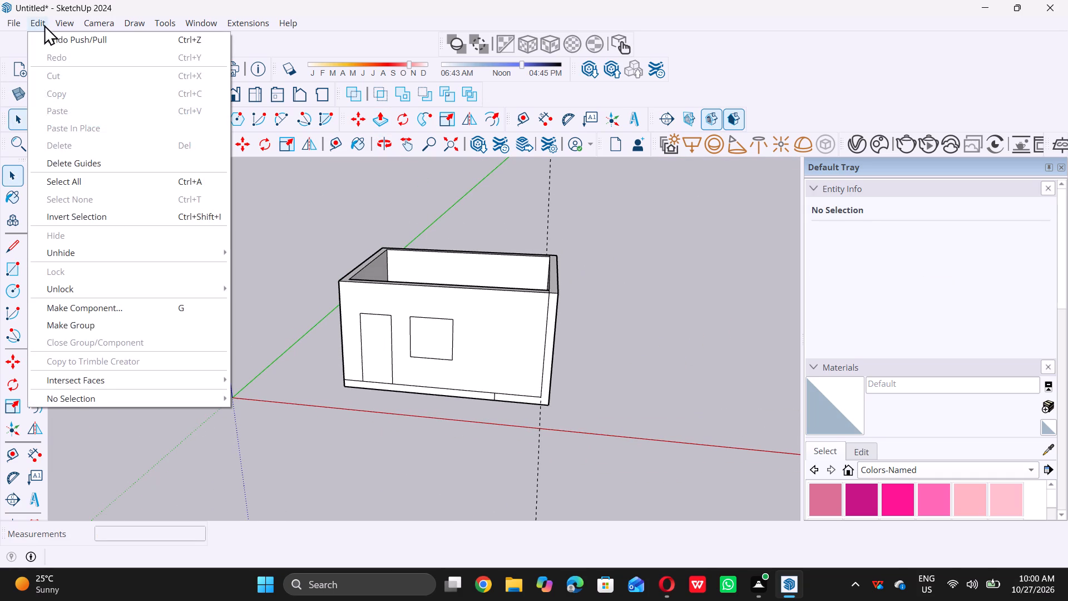
{"action": "left_click", "coordinate": [70, 161]}
Erase the short vertical edge on the front face of the floor slab below the front wall.
{"action": "scroll", "coordinate": [537, 393], "scroll_direction": "up", "scroll_amount": 6}
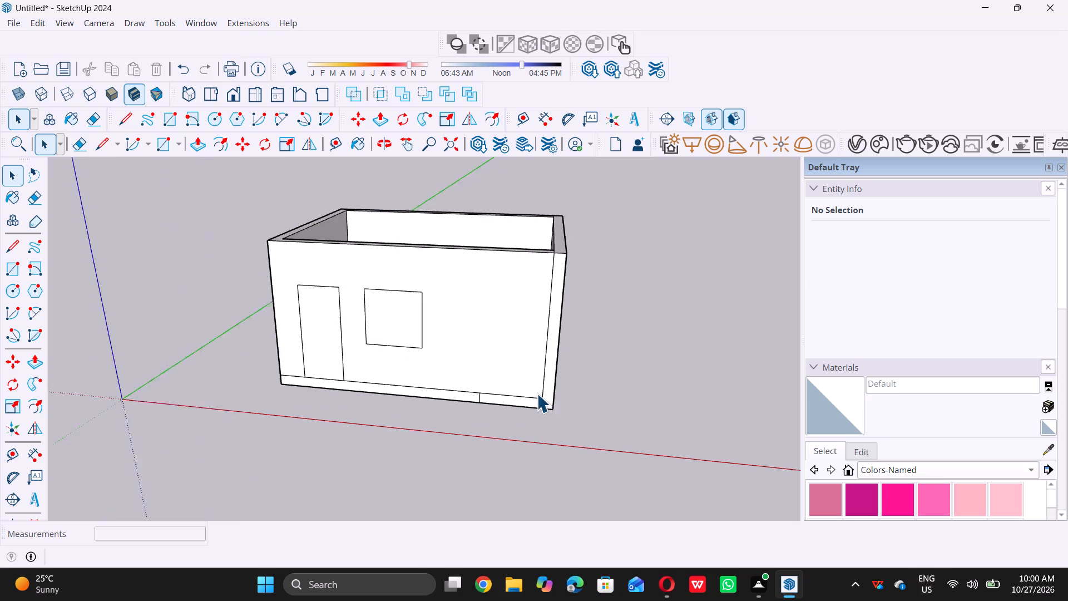
{"action": "scroll", "coordinate": [448, 420], "scroll_direction": "up", "scroll_amount": 6}
{"action": "key", "text": "e"}
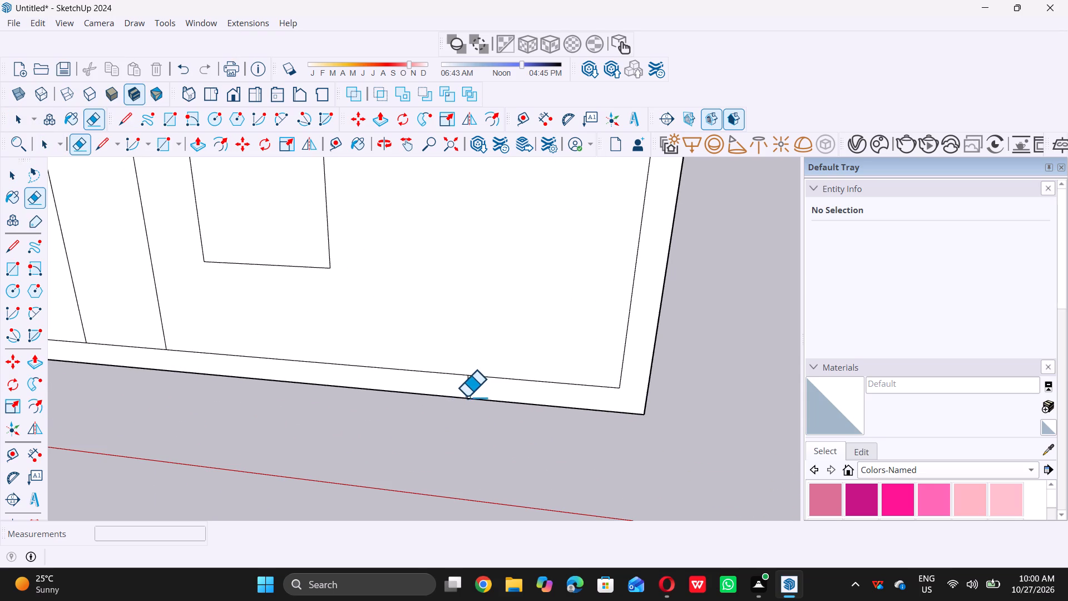
{"action": "scroll", "coordinate": [467, 396], "scroll_direction": "up", "scroll_amount": 5}
{"action": "left_click", "coordinate": [467, 385]}
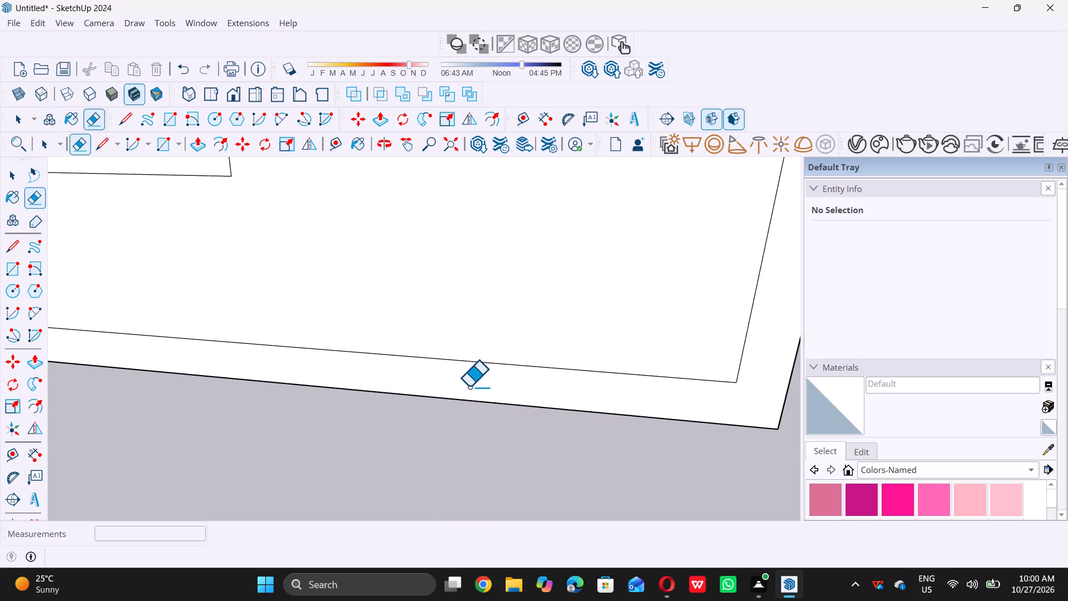
{"action": "key", "text": "space"}
Push the door outline 9" through the front wall with Push/Pull to cut the doorway opening.
{"action": "scroll", "coordinate": [465, 463], "scroll_direction": "down", "scroll_amount": 20}
{"action": "scroll", "coordinate": [465, 463], "scroll_direction": "down", "scroll_amount": 3}
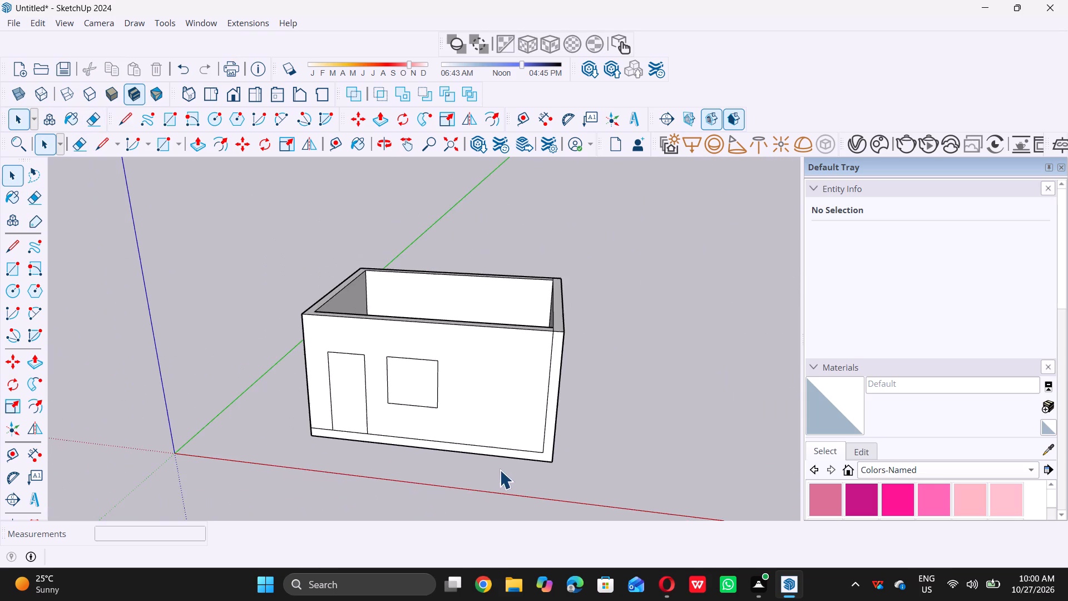
{"action": "middle_click_drag", "start_coordinate": [442, 364], "coordinate": [390, 457]}
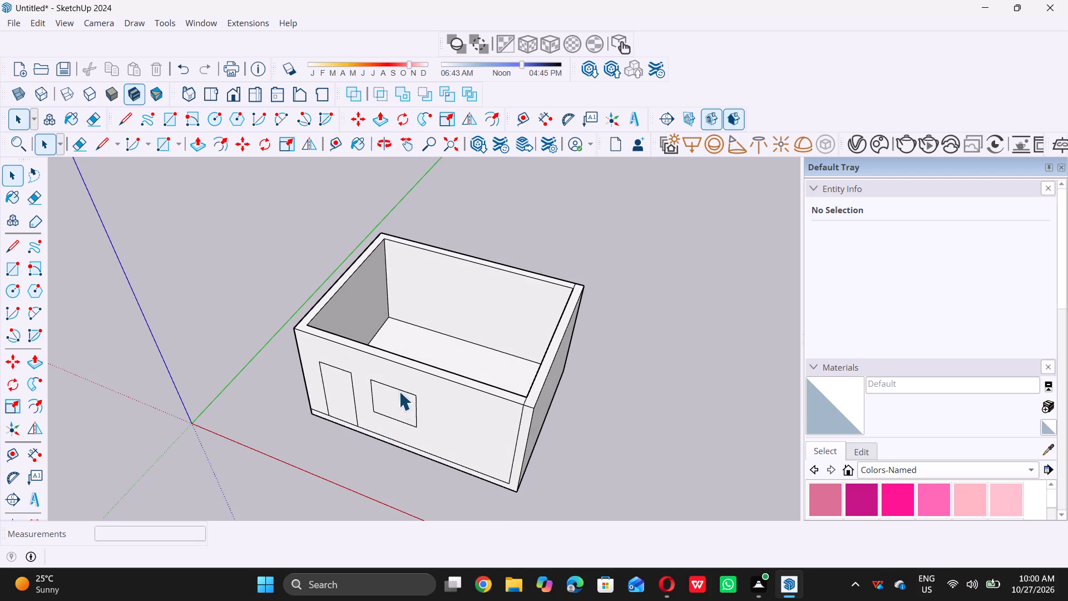
{"action": "scroll", "coordinate": [395, 401], "scroll_direction": "down", "scroll_amount": 4}
{"action": "middle_click_drag", "start_coordinate": [393, 420], "coordinate": [441, 354]}
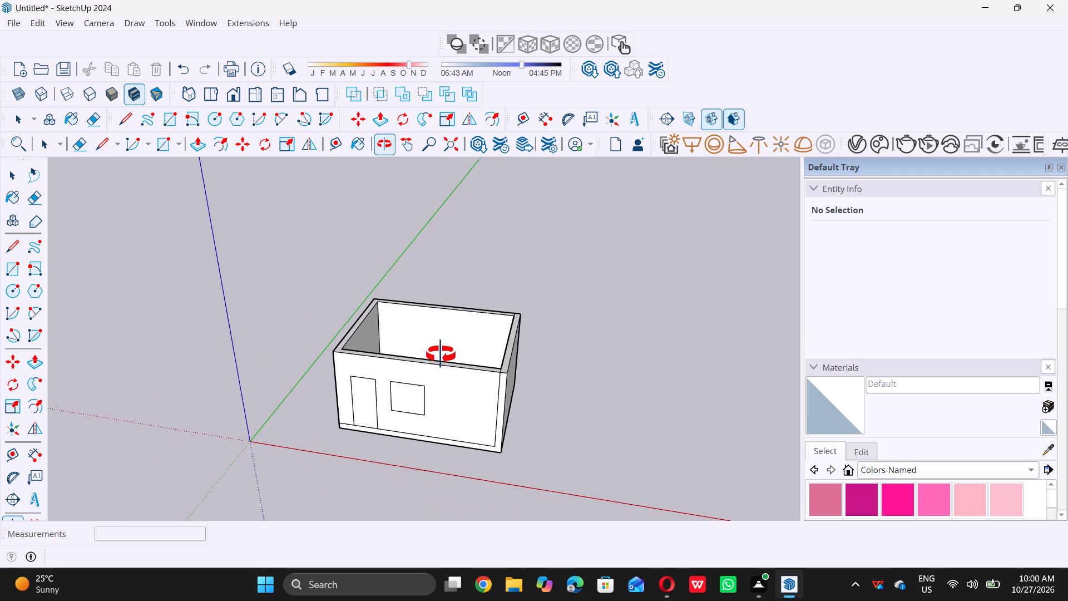
{"action": "middle_click_drag", "start_coordinate": [441, 354], "coordinate": [441, 354]}
{"action": "scroll", "coordinate": [357, 358], "scroll_direction": "up", "scroll_amount": 6}
{"action": "middle_click_drag", "start_coordinate": [371, 344], "coordinate": [344, 390]}
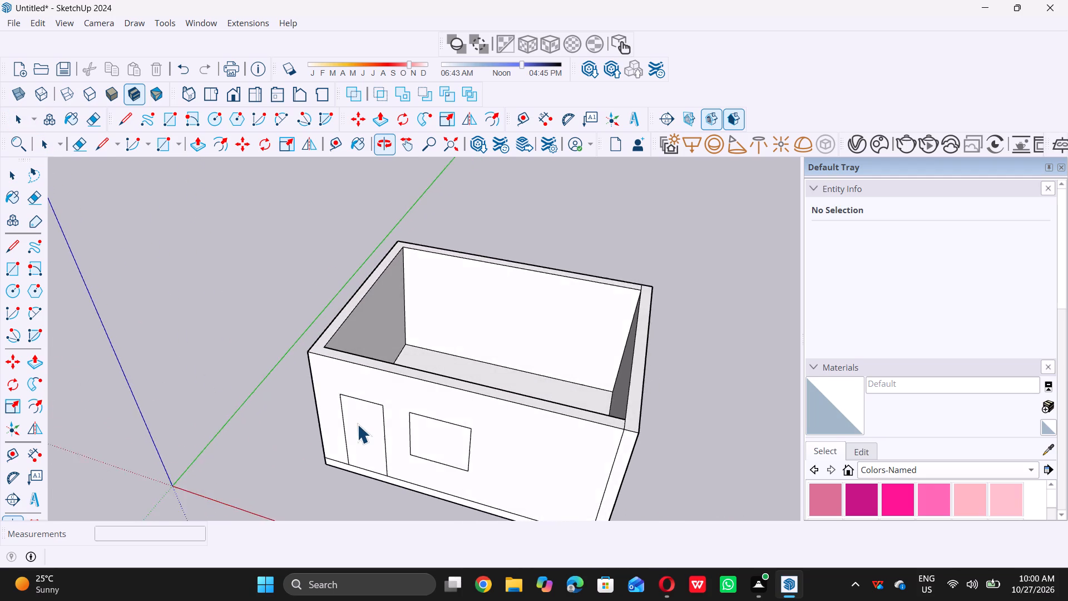
{"action": "scroll", "coordinate": [357, 424], "scroll_direction": "up", "scroll_amount": 6}
{"action": "left_click", "coordinate": [365, 418]}
{"action": "key", "text": "p"}
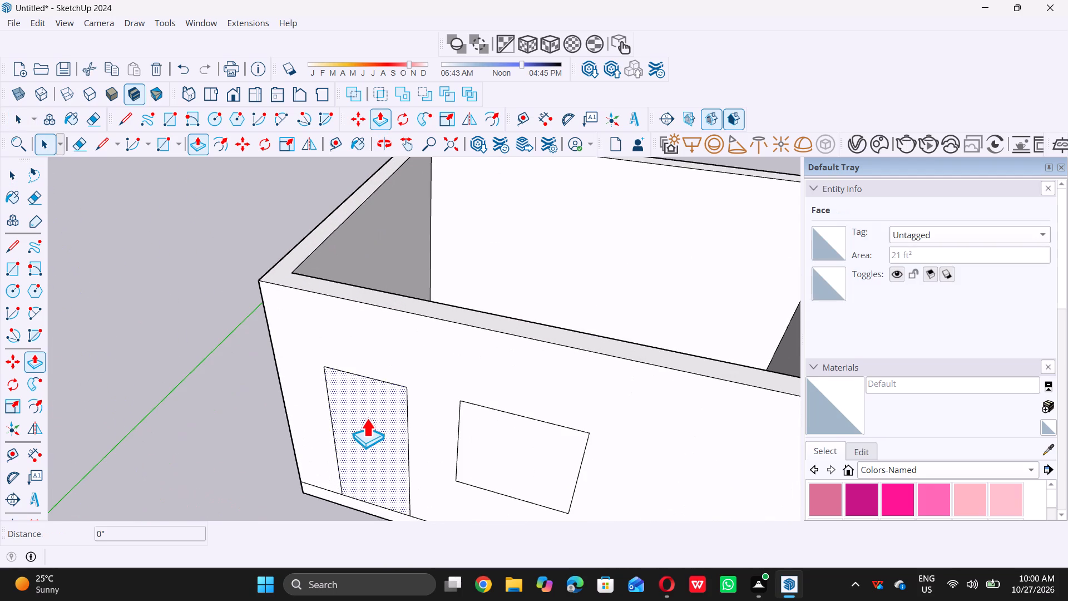
{"action": "left_click", "coordinate": [363, 406]}
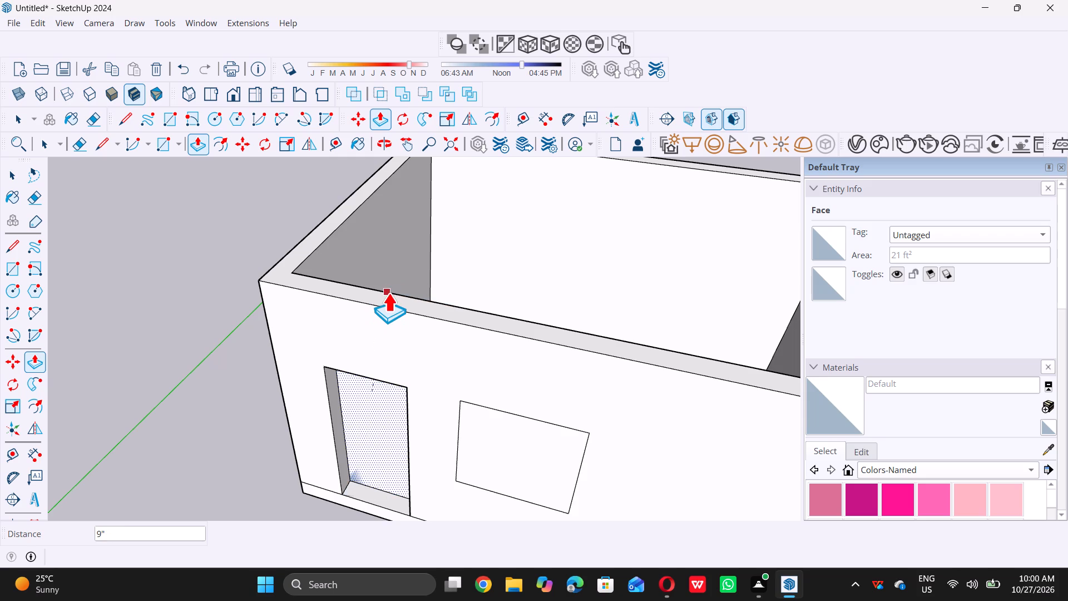
{"action": "left_click", "coordinate": [392, 293]}
Push the window outline 9" through the front wall with Push/Pull to cut the window opening.
{"action": "scroll", "coordinate": [354, 341], "scroll_direction": "down", "scroll_amount": 10}
{"action": "middle_click_drag", "start_coordinate": [388, 390], "coordinate": [349, 390]}
{"action": "scroll", "coordinate": [395, 397], "scroll_direction": "up", "scroll_amount": 8}
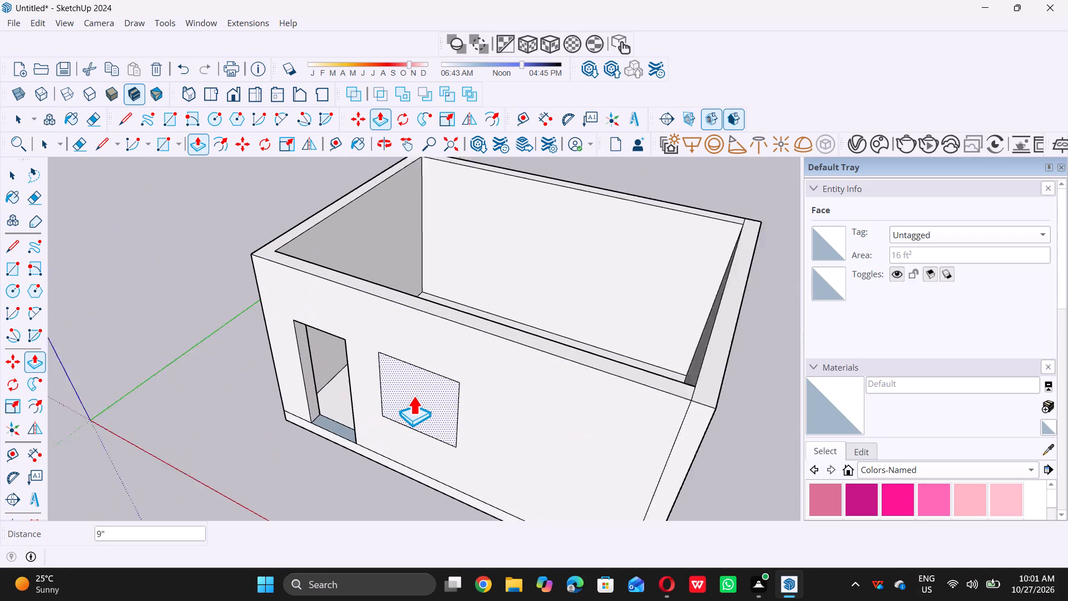
{"action": "scroll", "coordinate": [413, 396], "scroll_direction": "up", "scroll_amount": 1}
{"action": "left_click", "coordinate": [417, 392]}
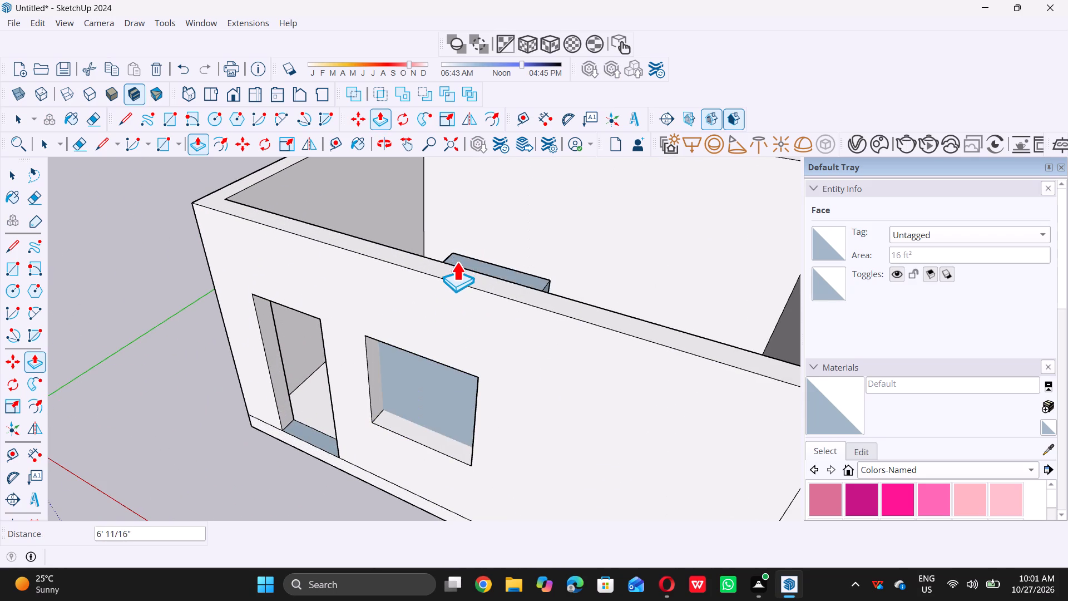
{"action": "left_click", "coordinate": [467, 266]}
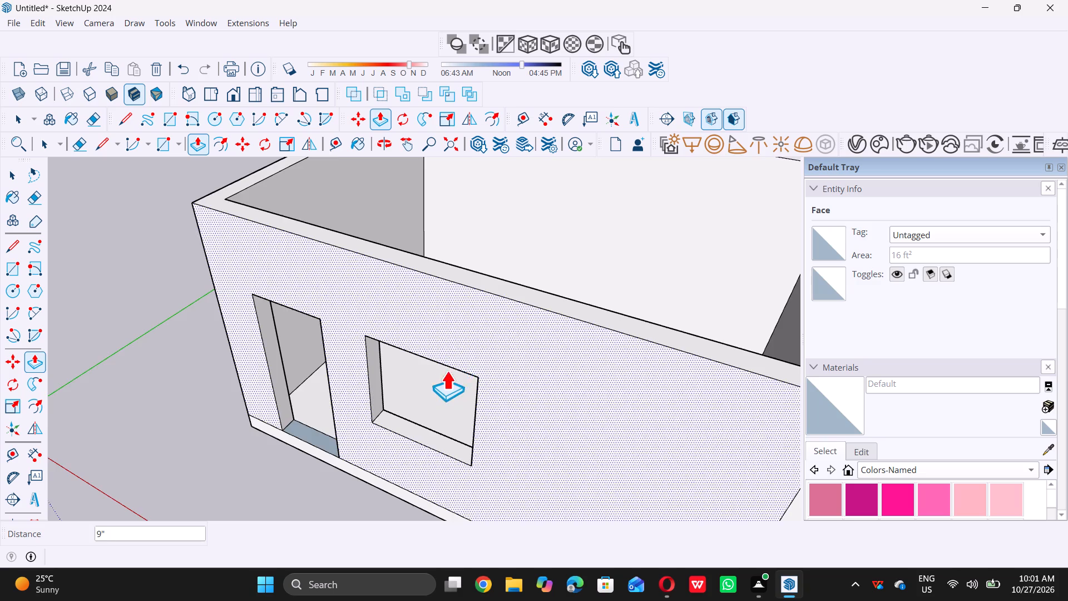
{"action": "scroll", "coordinate": [446, 376], "scroll_direction": "down", "scroll_amount": 6}
{"action": "middle_click_drag", "start_coordinate": [482, 336], "coordinate": [550, 249]}
{"action": "key", "text": "space"}
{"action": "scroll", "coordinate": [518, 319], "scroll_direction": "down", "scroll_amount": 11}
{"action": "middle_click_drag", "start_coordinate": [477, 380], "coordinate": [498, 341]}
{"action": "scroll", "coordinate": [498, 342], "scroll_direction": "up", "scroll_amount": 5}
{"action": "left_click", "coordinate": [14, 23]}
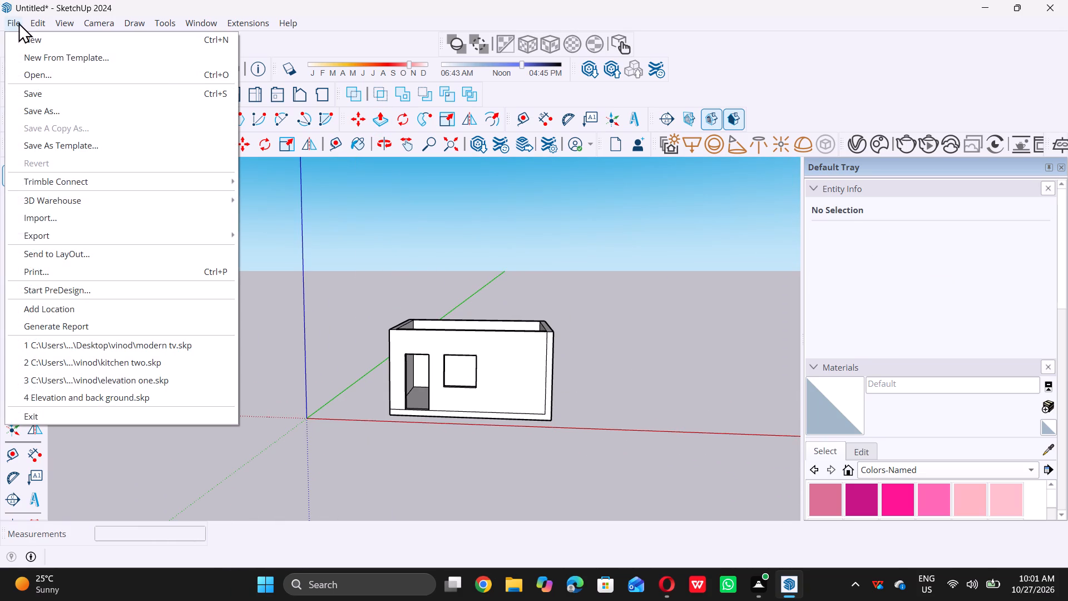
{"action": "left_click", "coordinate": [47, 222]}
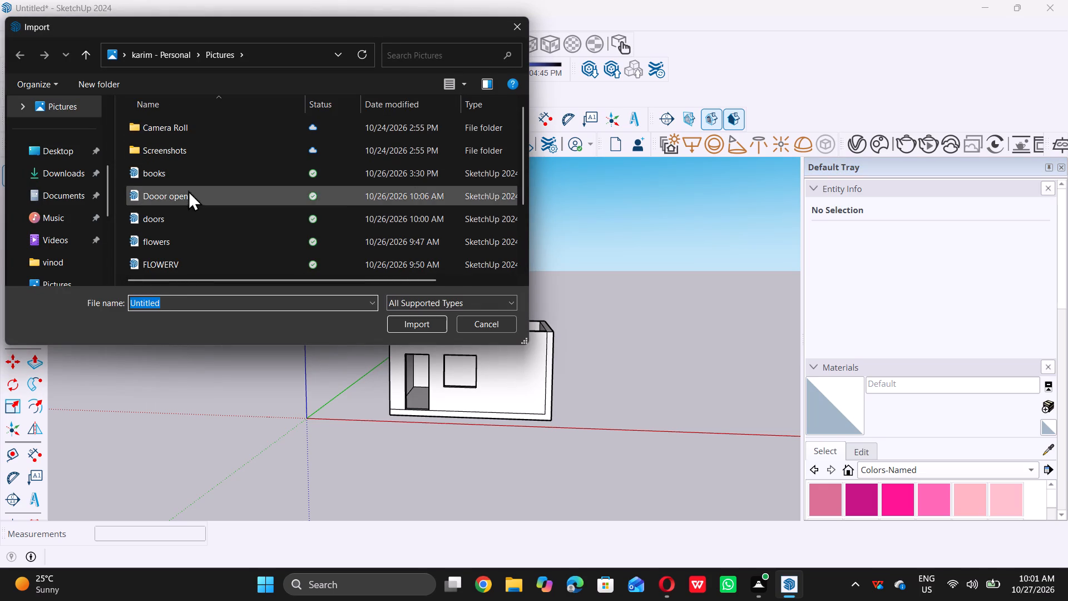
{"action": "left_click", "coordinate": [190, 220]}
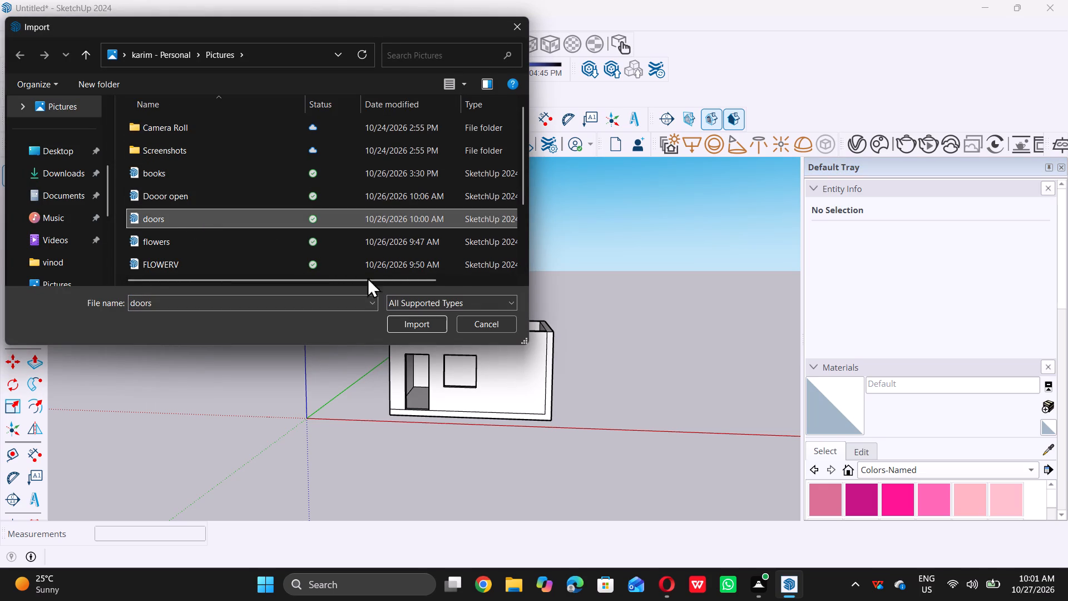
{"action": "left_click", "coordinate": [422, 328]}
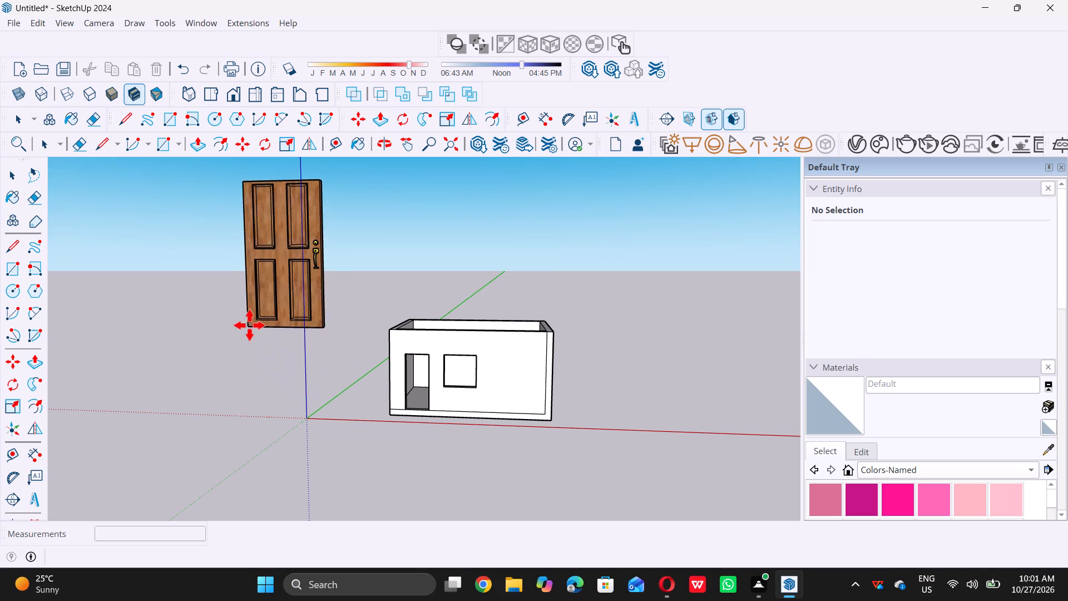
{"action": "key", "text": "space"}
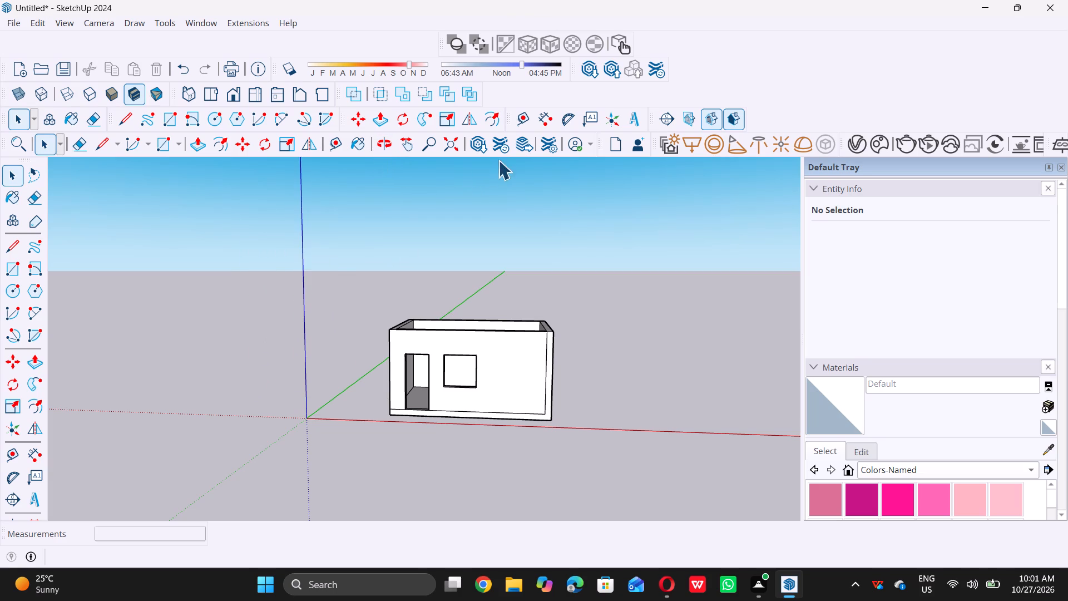
Search 3D Warehouse for "door".
{"action": "double_click", "coordinate": [479, 150]}
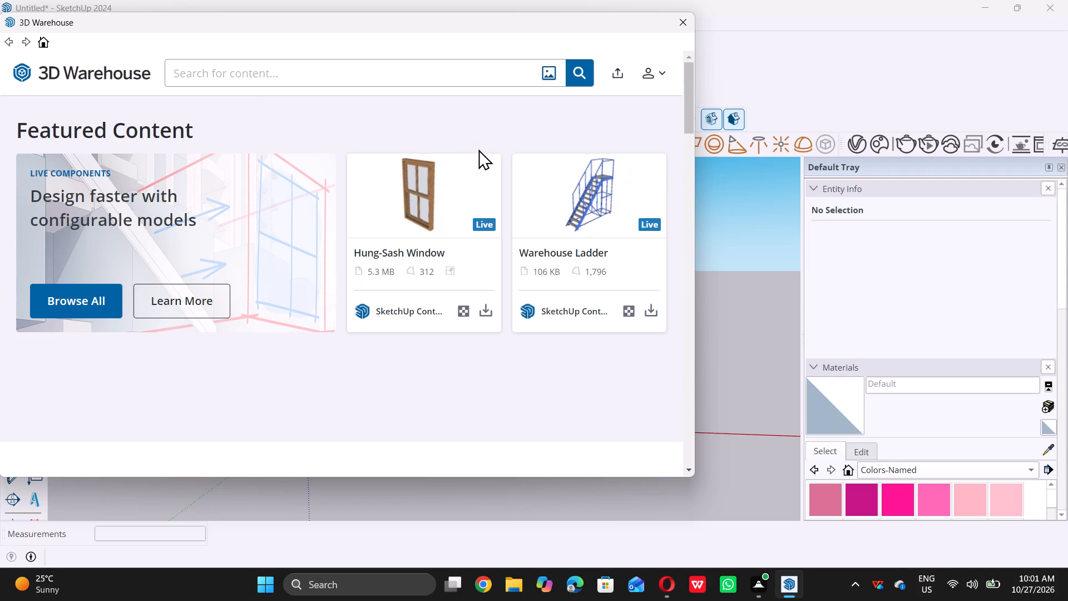
{"action": "left_click", "coordinate": [413, 76]}
{"action": "key", "text": "d"}
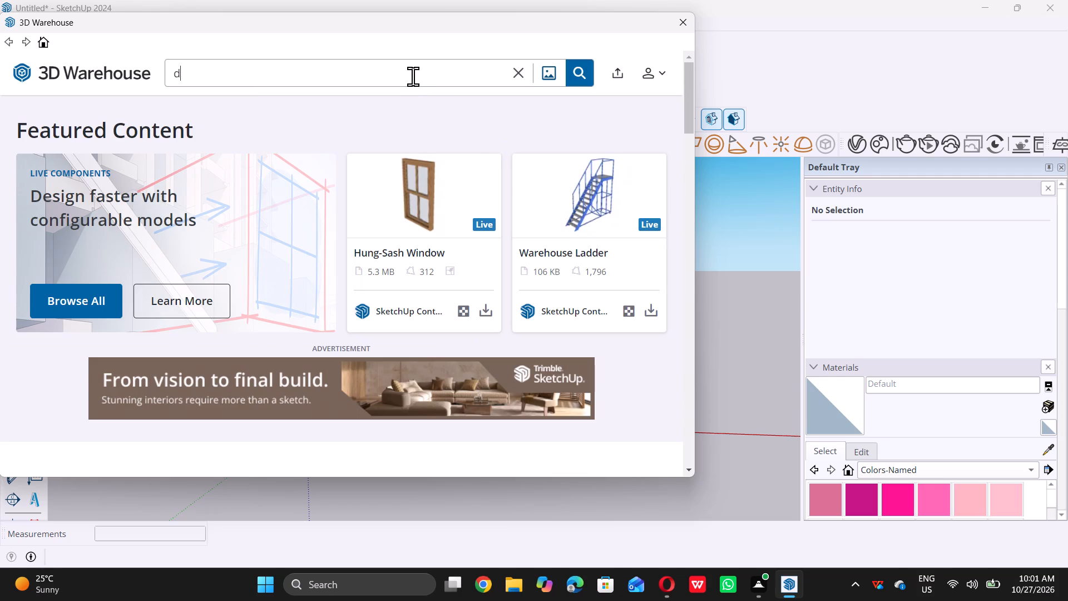
{"action": "type", "text": "oor"}
{"action": "key", "text": "Return"}
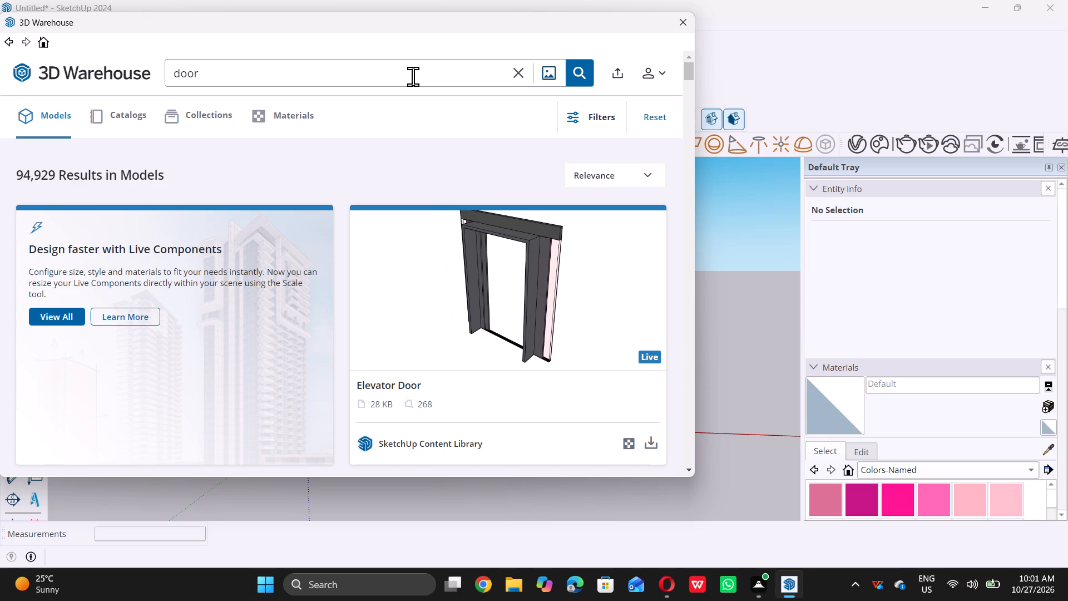
Find the dark wooden "door #PORTA DE MADEIRA MODERNA" among the results and load it directly into the model.
{"action": "scroll", "coordinate": [405, 253], "scroll_direction": "down", "scroll_amount": 2}
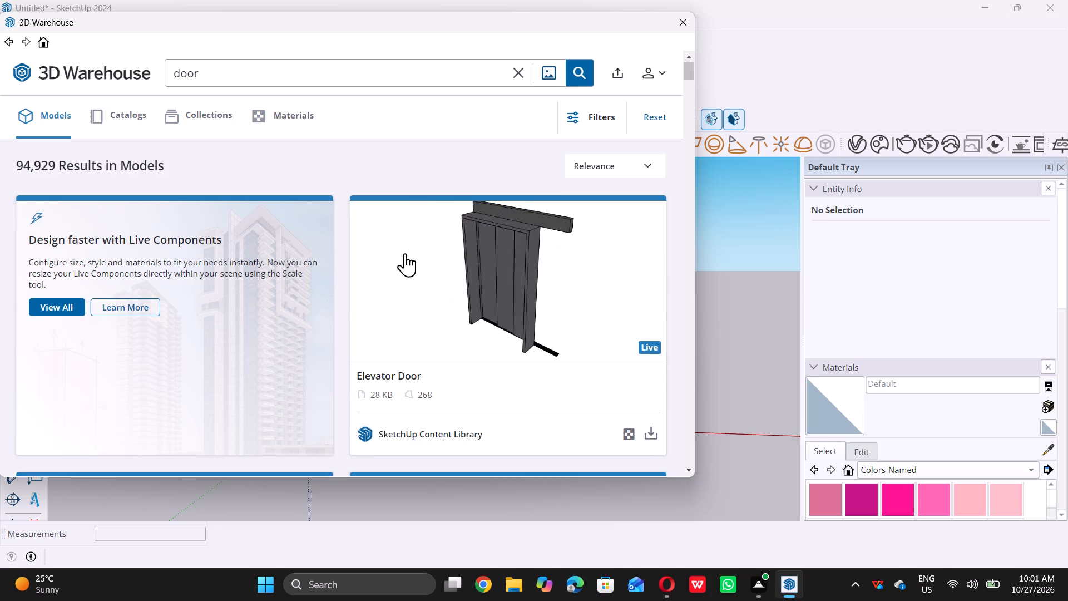
{"action": "scroll", "coordinate": [405, 253], "scroll_direction": "down", "scroll_amount": 8}
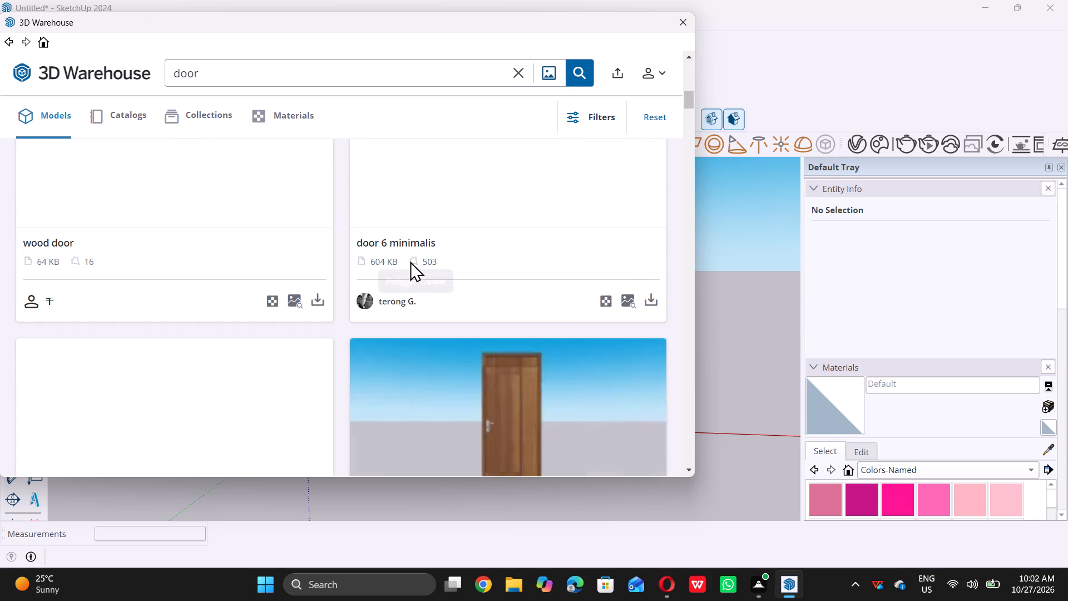
{"action": "scroll", "coordinate": [416, 285], "scroll_direction": "down", "scroll_amount": 2}
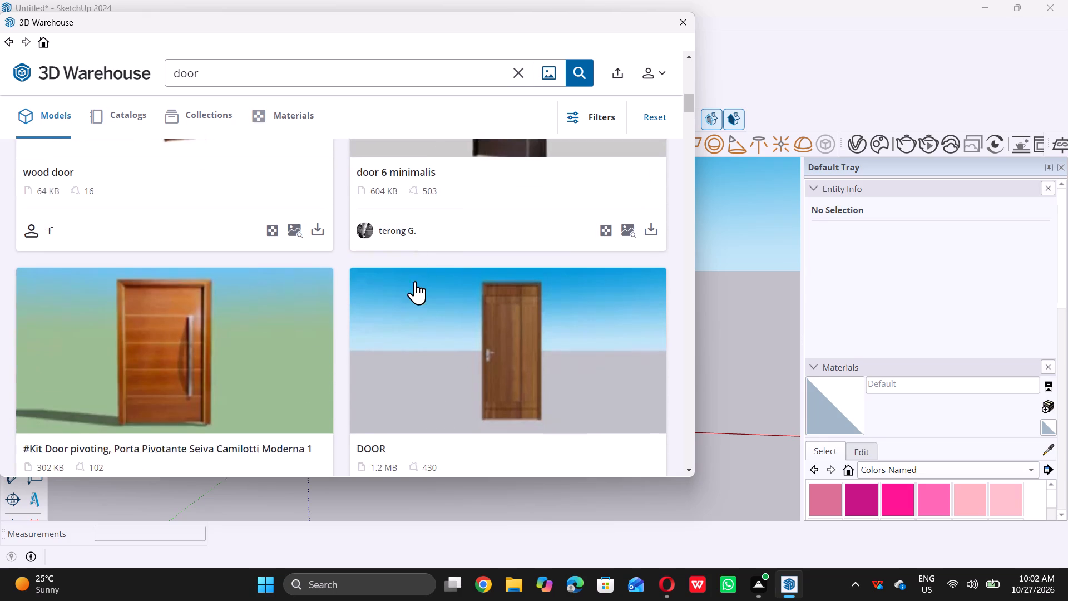
{"action": "scroll", "coordinate": [299, 341], "scroll_direction": "down", "scroll_amount": 1}
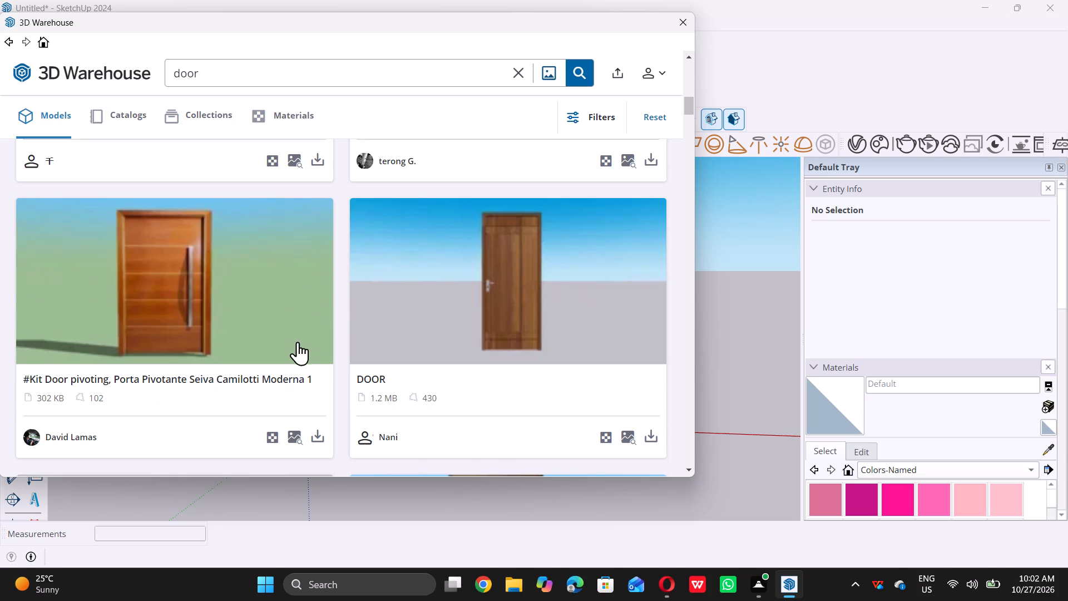
{"action": "scroll", "coordinate": [298, 342], "scroll_direction": "down", "scroll_amount": 1}
{"action": "scroll", "coordinate": [414, 319], "scroll_direction": "down", "scroll_amount": 1}
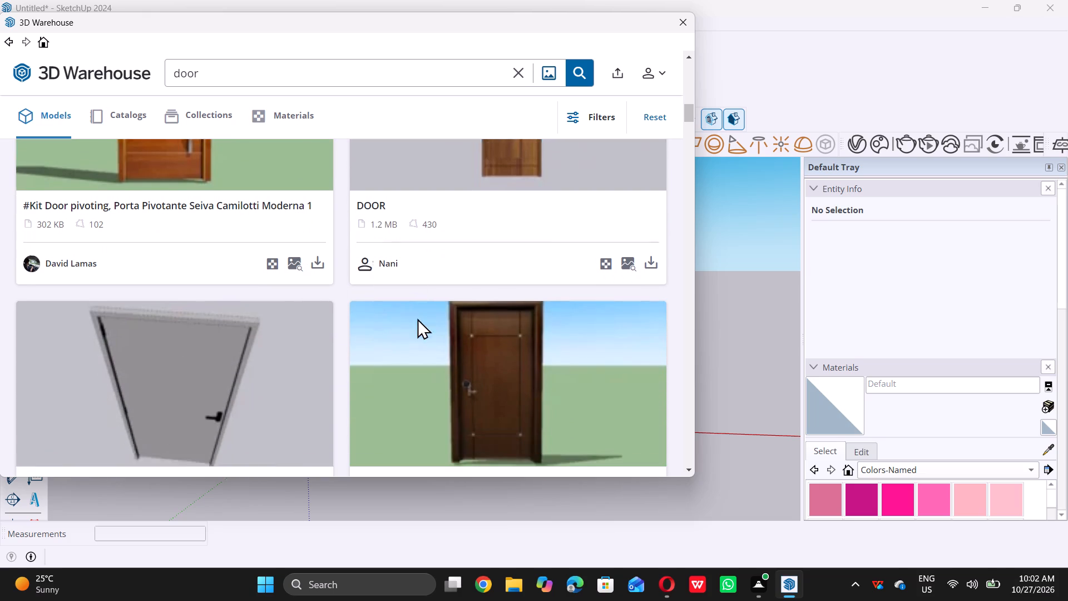
{"action": "scroll", "coordinate": [417, 318], "scroll_direction": "down", "scroll_amount": 1}
{"action": "scroll", "coordinate": [418, 318], "scroll_direction": "up", "scroll_amount": 4}
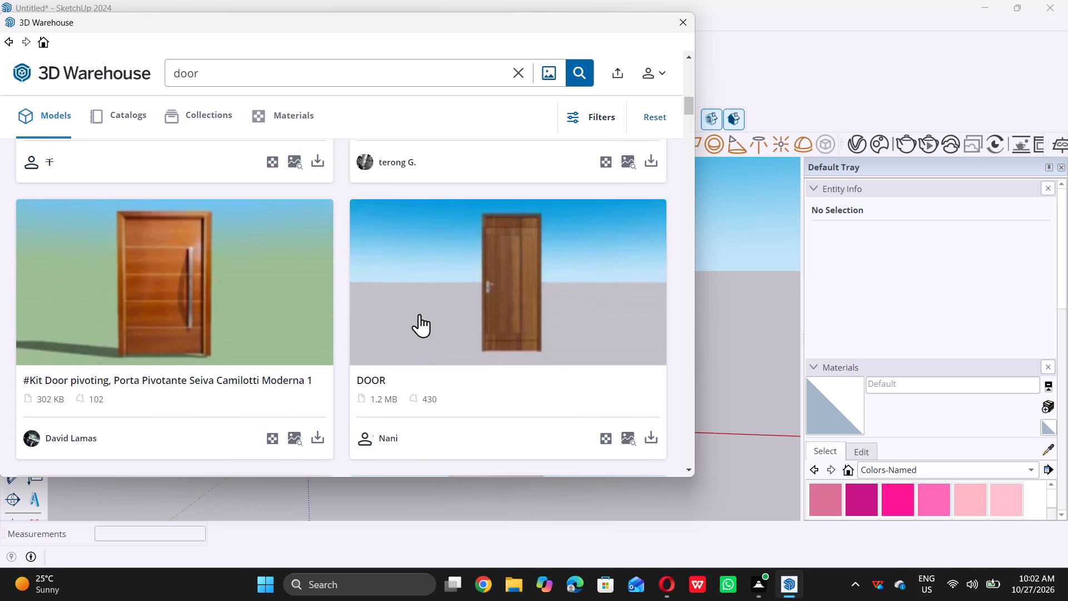
{"action": "scroll", "coordinate": [419, 314], "scroll_direction": "down", "scroll_amount": 6}
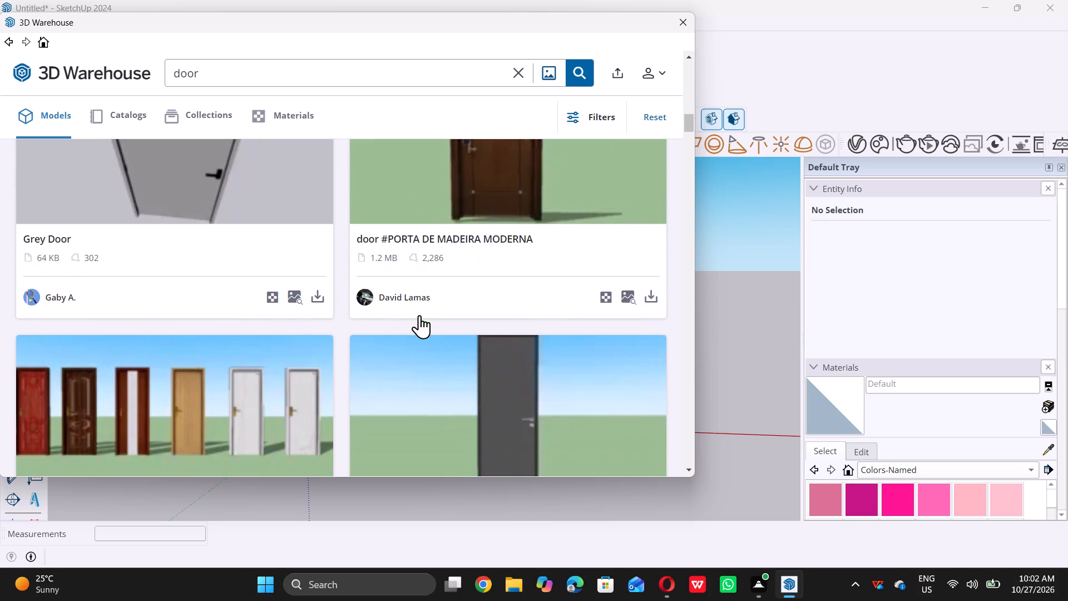
{"action": "scroll", "coordinate": [419, 315], "scroll_direction": "down", "scroll_amount": 1}
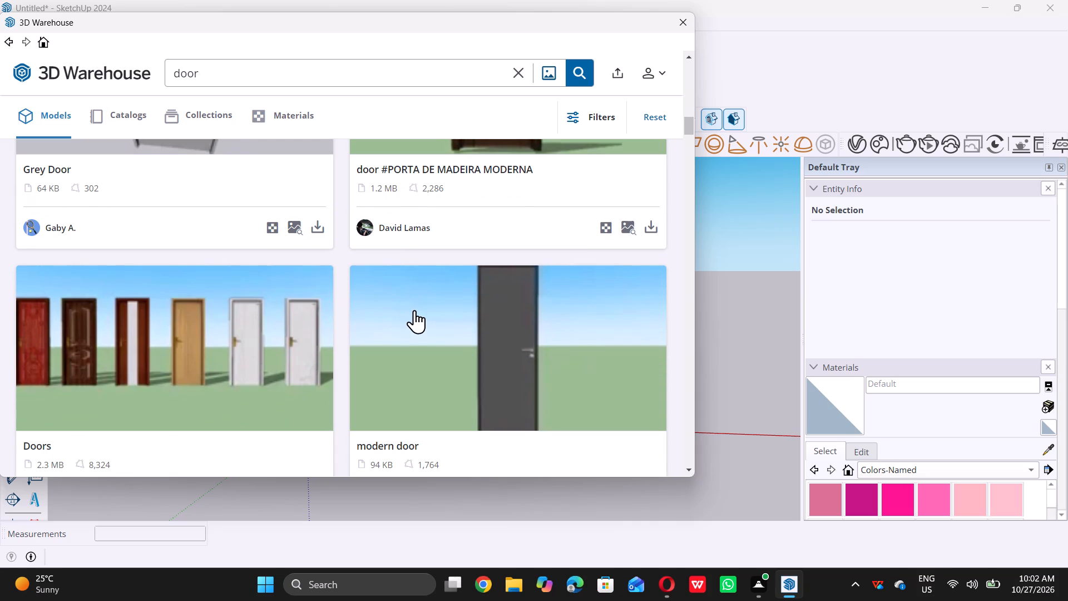
{"action": "scroll", "coordinate": [390, 289], "scroll_direction": "up", "scroll_amount": 1}
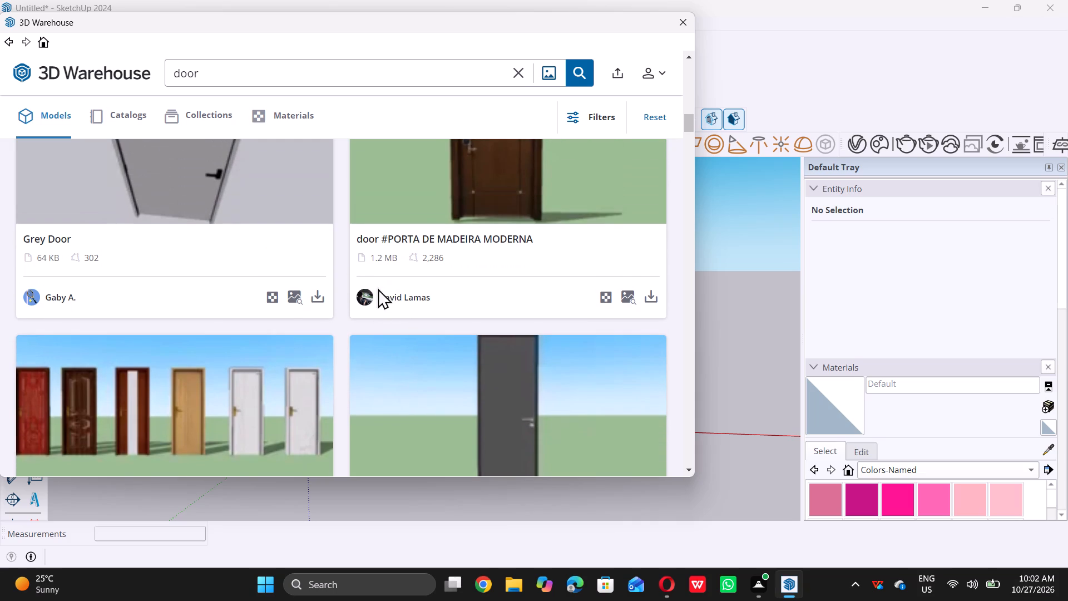
{"action": "left_click", "coordinate": [655, 300]}
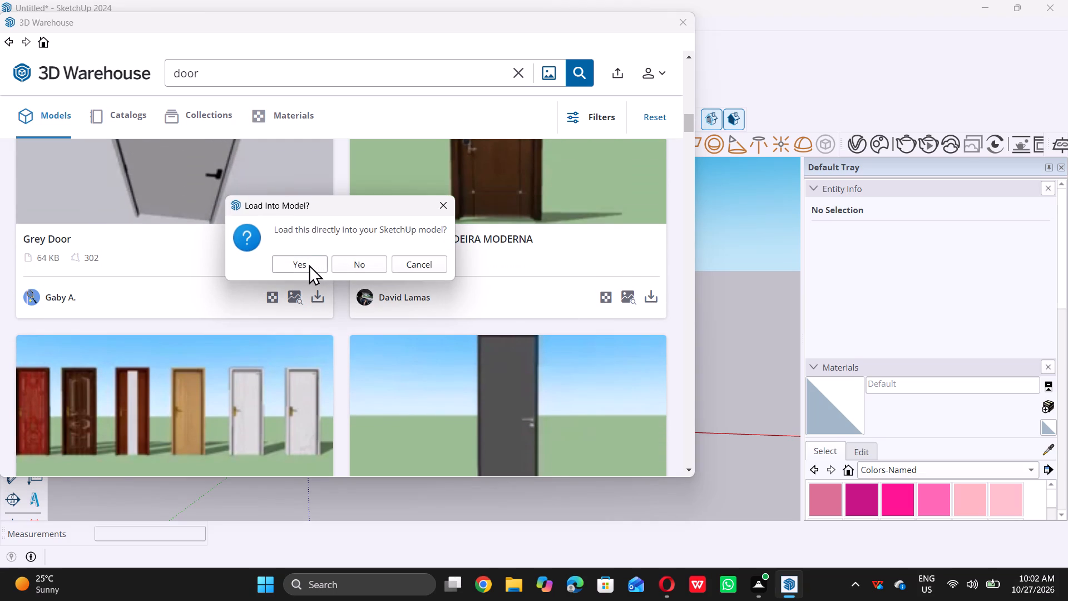
{"action": "left_click", "coordinate": [309, 264]}
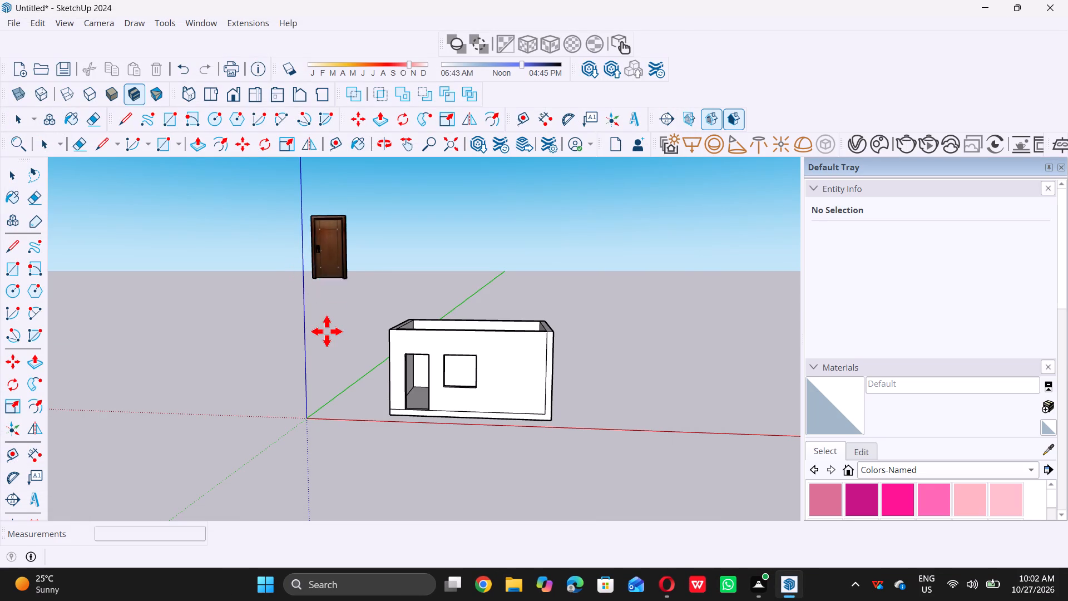
Place the loaded door in front of the green axis, between the origin and the room's front wall.
{"action": "scroll", "coordinate": [335, 416], "scroll_direction": "up", "scroll_amount": 1}
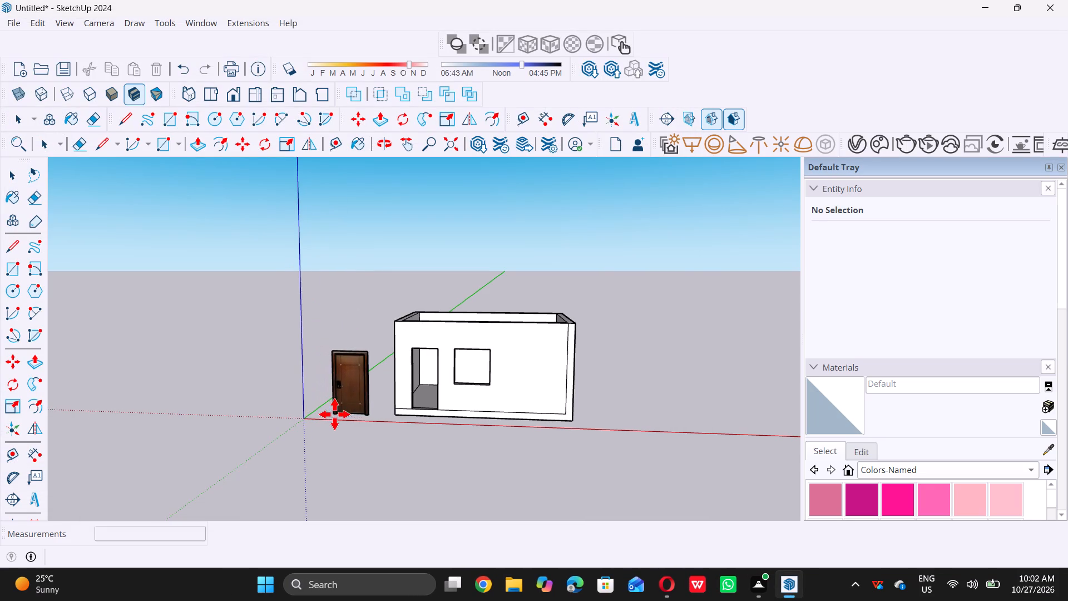
{"action": "scroll", "coordinate": [334, 414], "scroll_direction": "up", "scroll_amount": 2}
{"action": "left_click", "coordinate": [331, 407]}
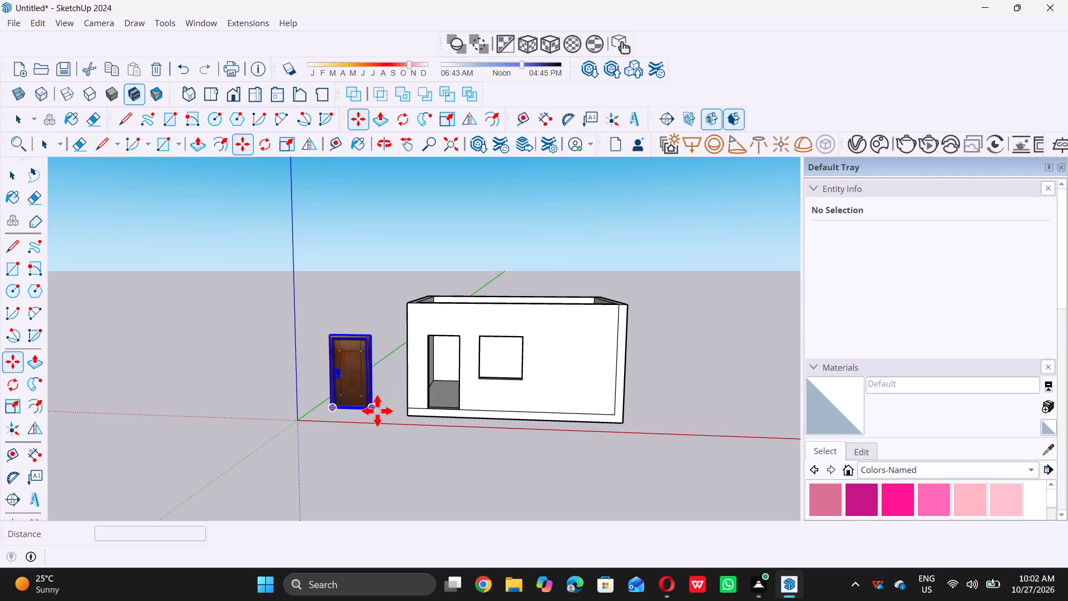
Scale the door component down uniformly from its upper corner to a factor of about 0.46.
{"action": "scroll", "coordinate": [377, 410], "scroll_direction": "up", "scroll_amount": 5}
{"action": "key", "text": "s"}
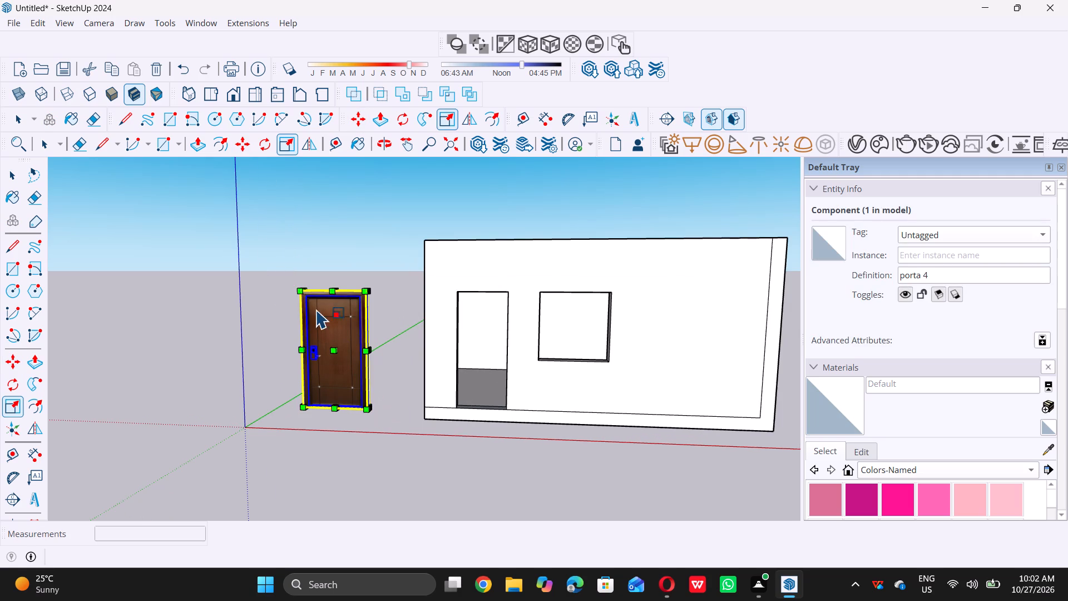
{"action": "left_click", "coordinate": [304, 291]}
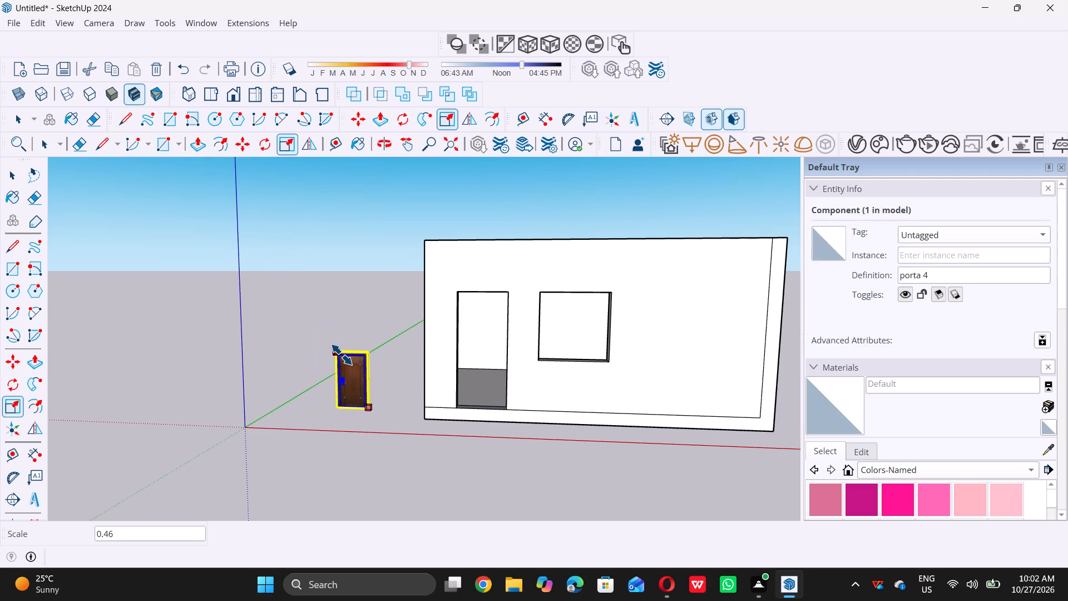
{"action": "left_click", "coordinate": [345, 360]}
{"action": "scroll", "coordinate": [360, 387], "scroll_direction": "up", "scroll_amount": 8}
{"action": "key", "text": "space"}
Move the door about 8' 2" by its bottom corner to the doorway's bottom corner on the window side.
{"action": "key", "text": "m"}
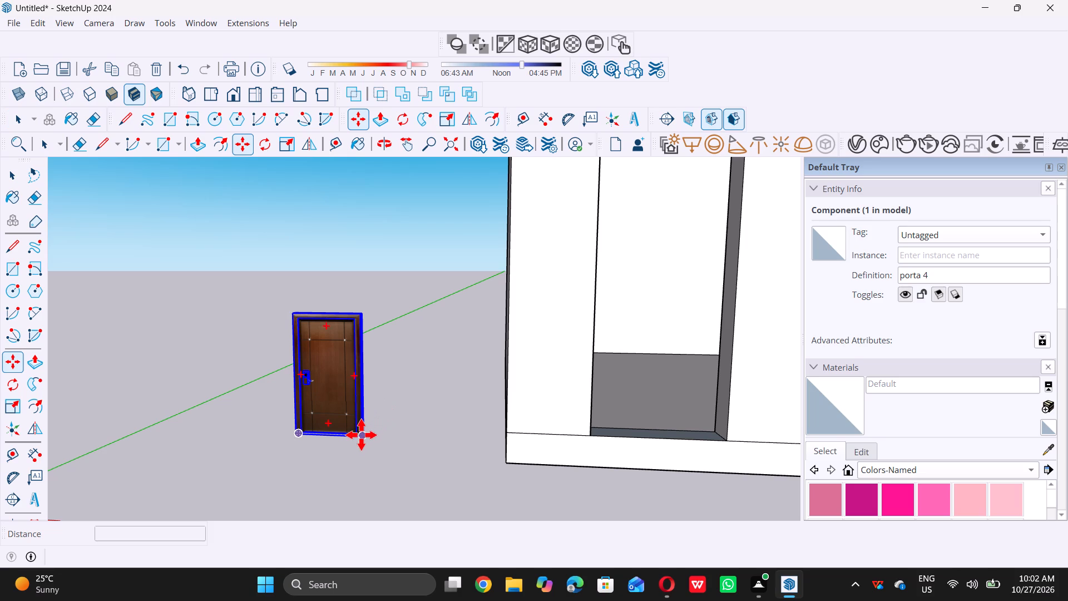
{"action": "left_click", "coordinate": [361, 435]}
{"action": "scroll", "coordinate": [360, 435], "scroll_direction": "down", "scroll_amount": 5}
{"action": "scroll", "coordinate": [560, 427], "scroll_direction": "up", "scroll_amount": 5}
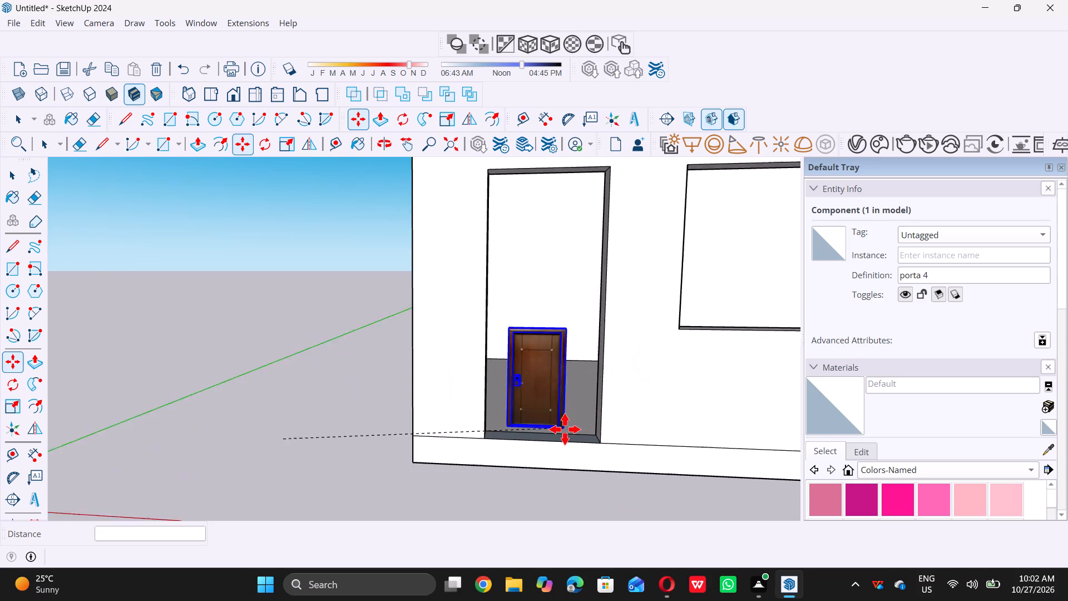
{"action": "scroll", "coordinate": [573, 428], "scroll_direction": "up", "scroll_amount": 3}
{"action": "middle_click_drag", "start_coordinate": [599, 443], "coordinate": [603, 472]}
{"action": "scroll", "coordinate": [605, 463], "scroll_direction": "up", "scroll_amount": 6}
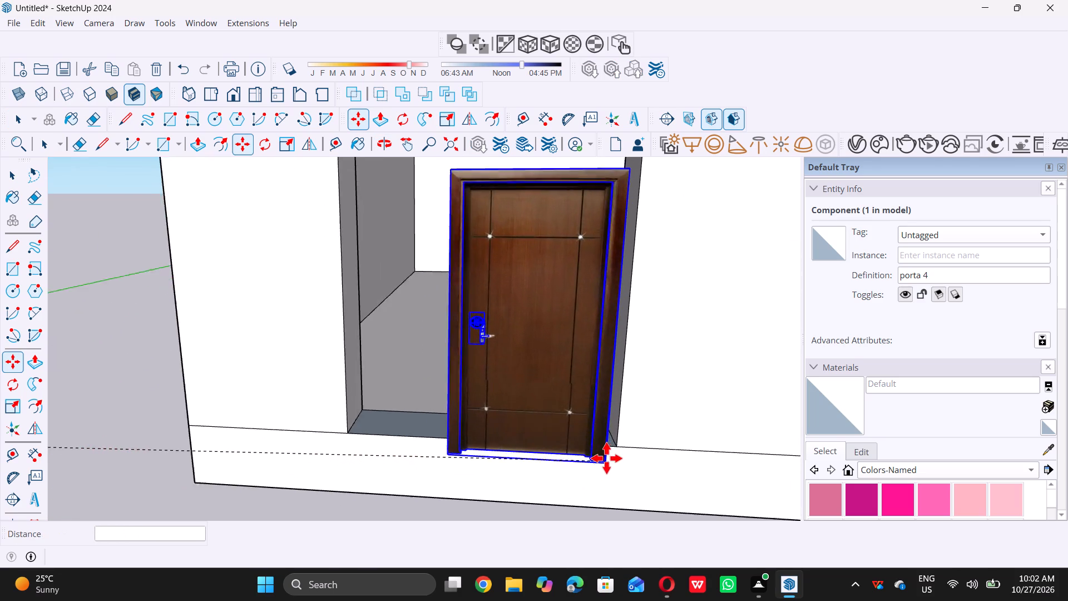
{"action": "scroll", "coordinate": [609, 451], "scroll_direction": "up", "scroll_amount": 7}
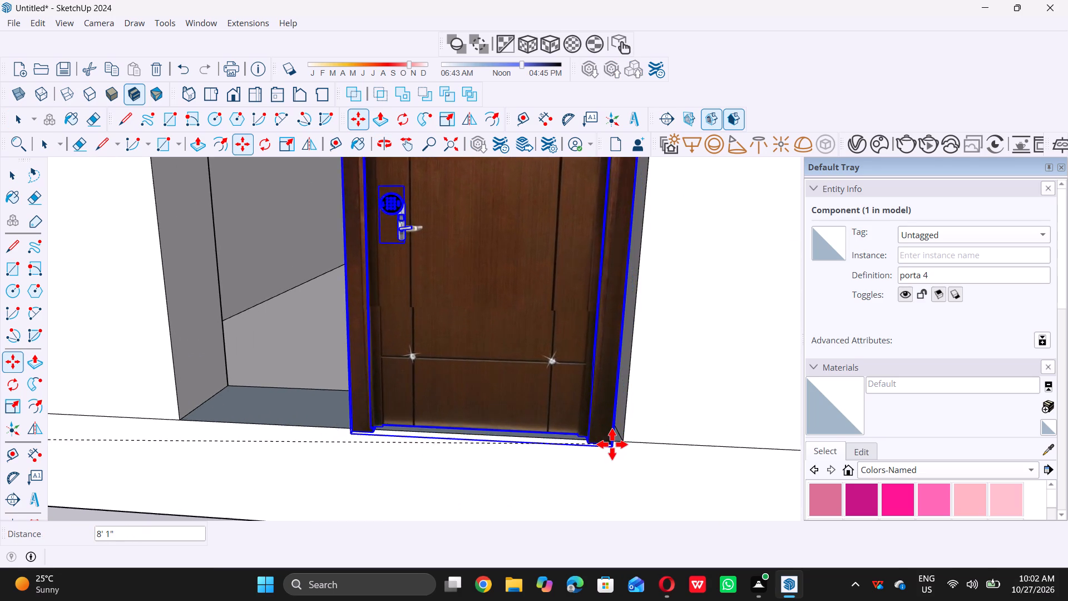
{"action": "scroll", "coordinate": [612, 444], "scroll_direction": "up", "scroll_amount": 8}
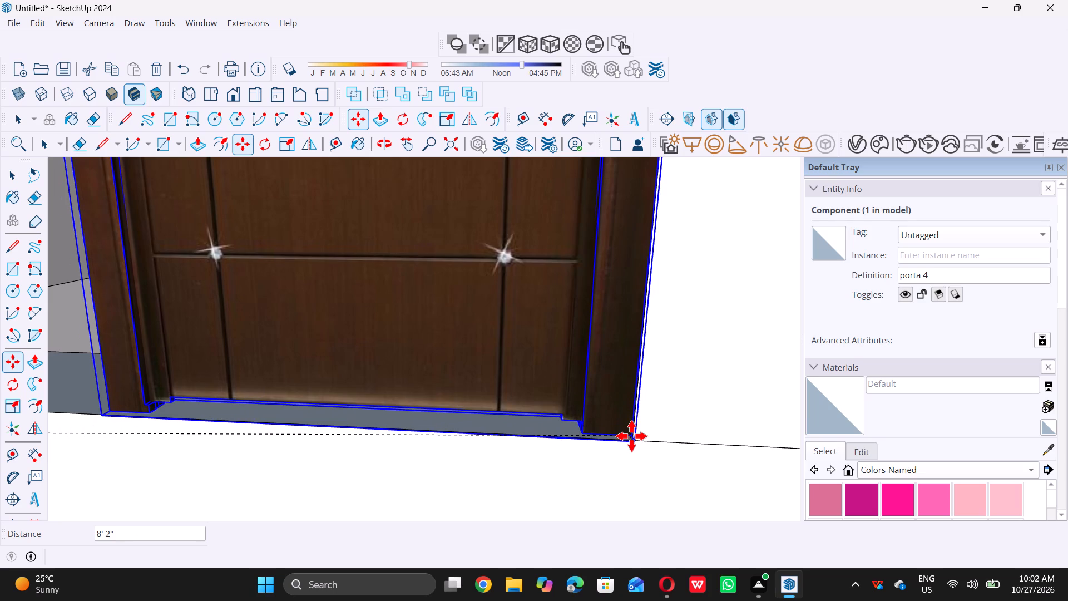
{"action": "left_click", "coordinate": [631, 436]}
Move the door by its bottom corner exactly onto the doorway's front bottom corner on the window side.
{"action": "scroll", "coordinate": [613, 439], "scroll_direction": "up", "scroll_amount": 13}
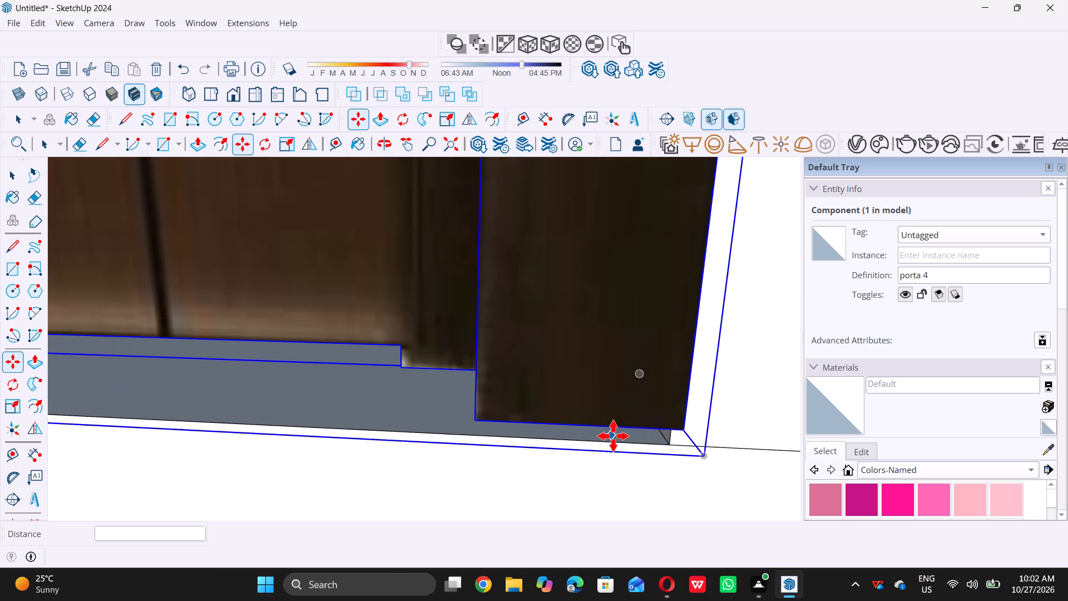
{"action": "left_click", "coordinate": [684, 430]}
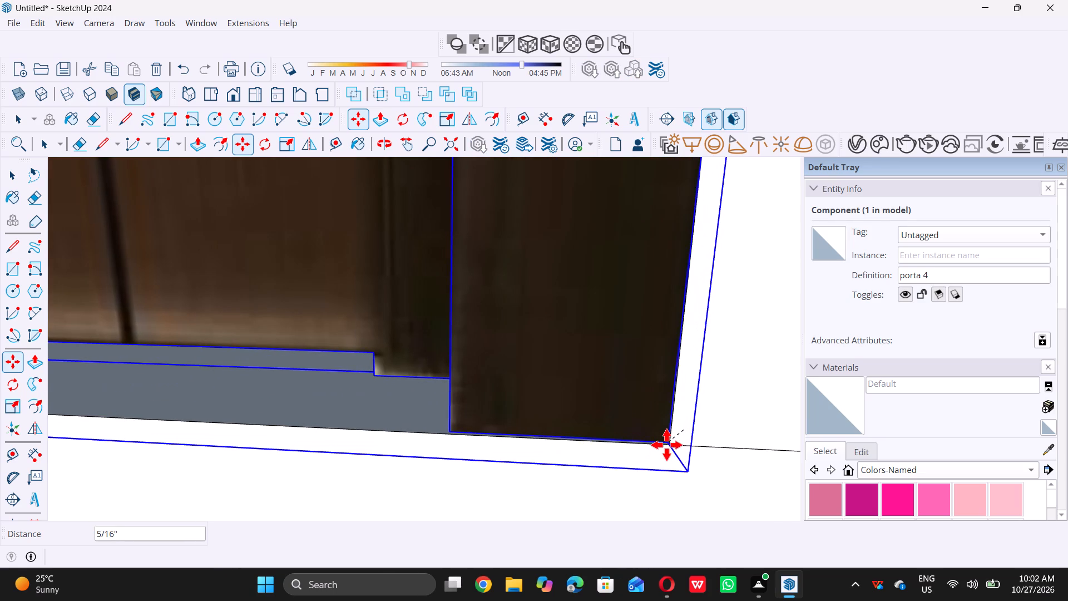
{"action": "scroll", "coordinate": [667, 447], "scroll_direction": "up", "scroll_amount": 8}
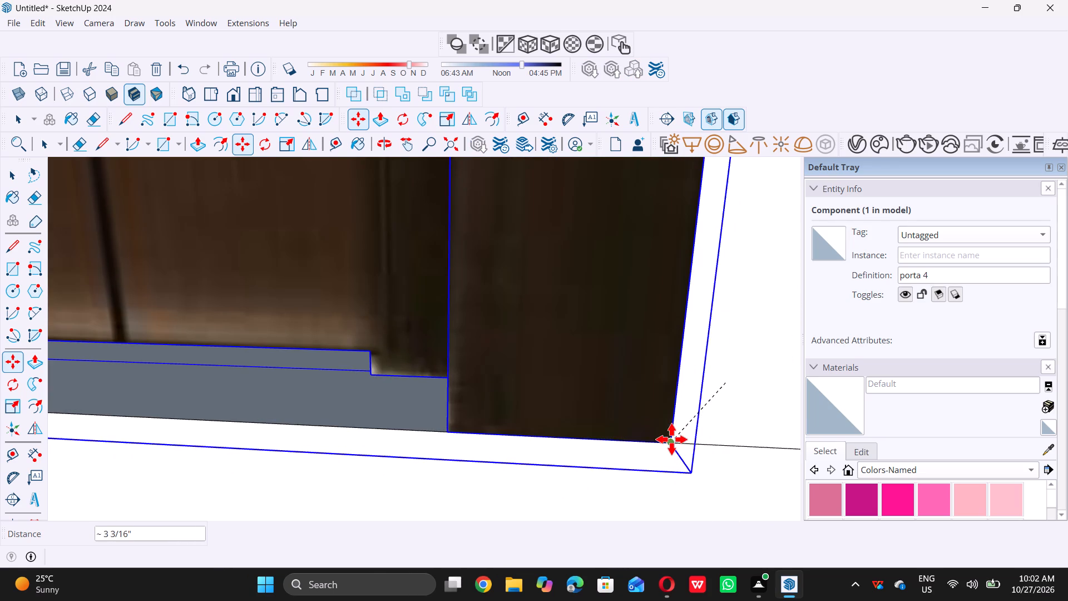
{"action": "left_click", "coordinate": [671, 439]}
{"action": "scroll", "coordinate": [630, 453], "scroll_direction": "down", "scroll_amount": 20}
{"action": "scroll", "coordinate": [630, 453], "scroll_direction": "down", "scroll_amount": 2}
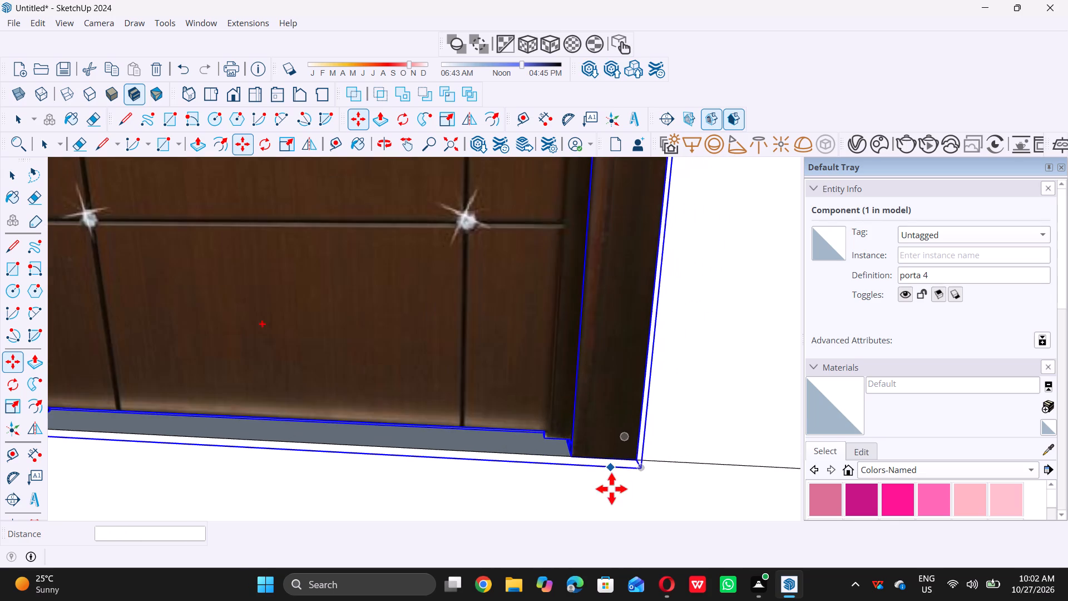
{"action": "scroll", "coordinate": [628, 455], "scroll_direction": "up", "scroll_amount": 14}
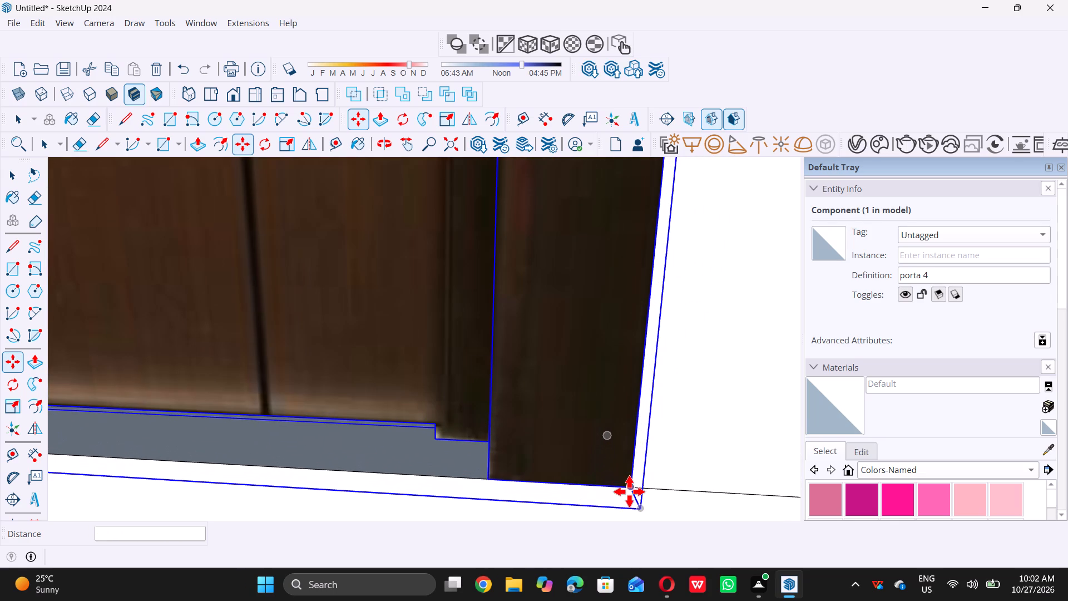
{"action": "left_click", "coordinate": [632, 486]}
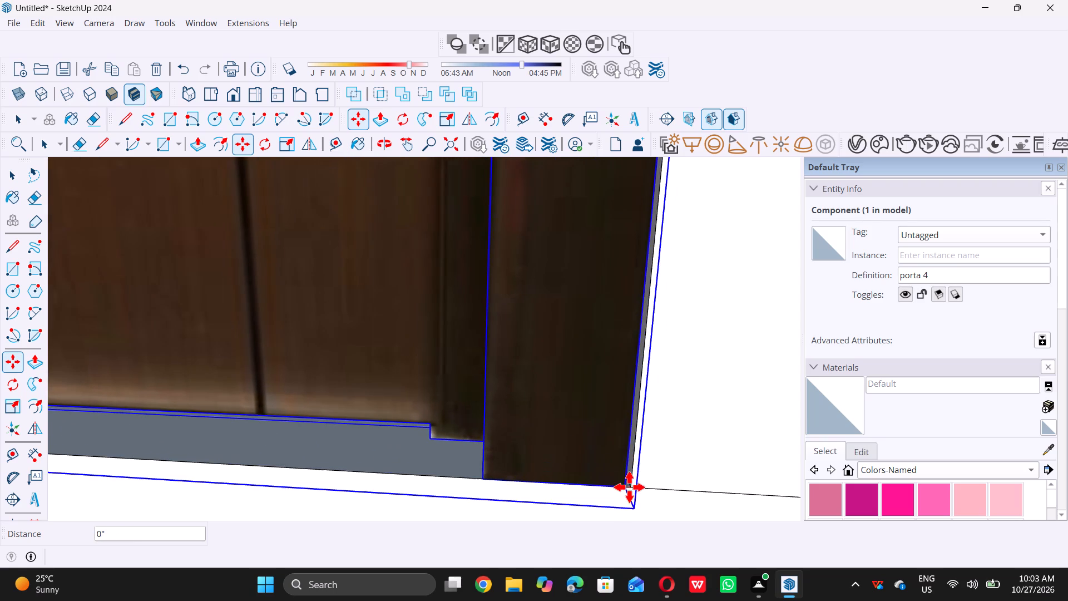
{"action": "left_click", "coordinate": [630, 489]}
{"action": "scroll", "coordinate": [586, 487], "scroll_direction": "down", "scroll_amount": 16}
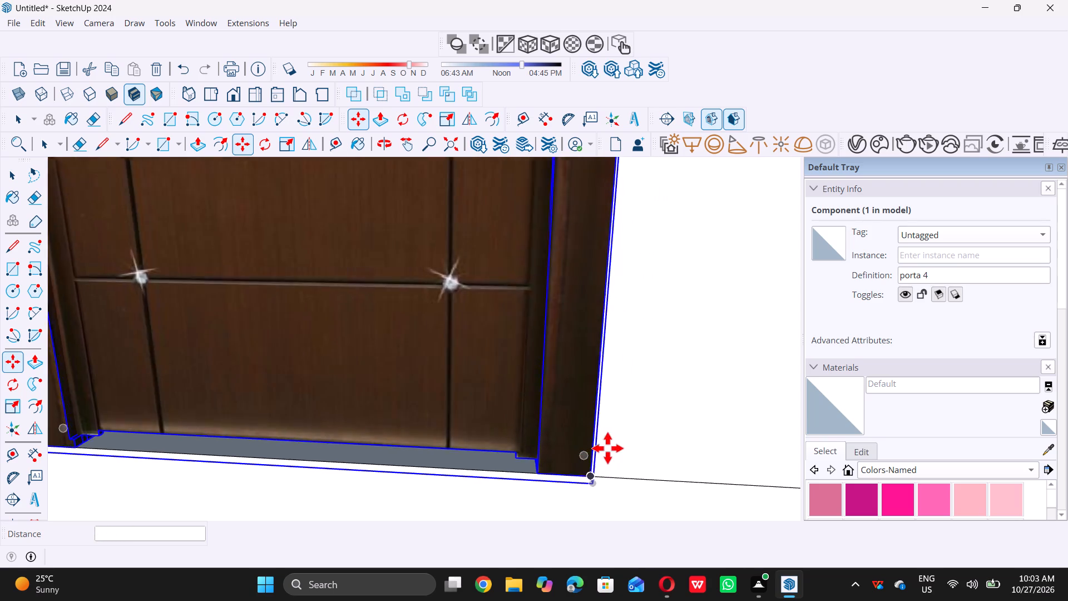
Move the door about 1' 6" by its handle-side bottom corner to the jamb farthest from the window, set back inside the doorway.
{"action": "scroll", "coordinate": [621, 452], "scroll_direction": "down", "scroll_amount": 4}
{"action": "scroll", "coordinate": [499, 461], "scroll_direction": "down", "scroll_amount": 8}
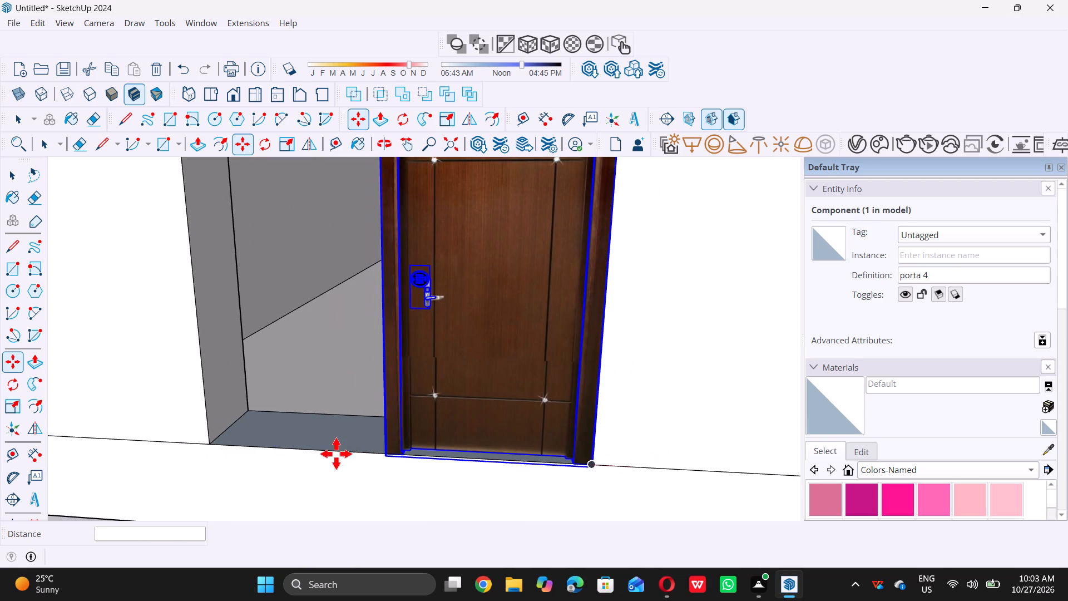
{"action": "scroll", "coordinate": [341, 449], "scroll_direction": "up", "scroll_amount": 7}
{"action": "scroll", "coordinate": [414, 462], "scroll_direction": "up", "scroll_amount": 6}
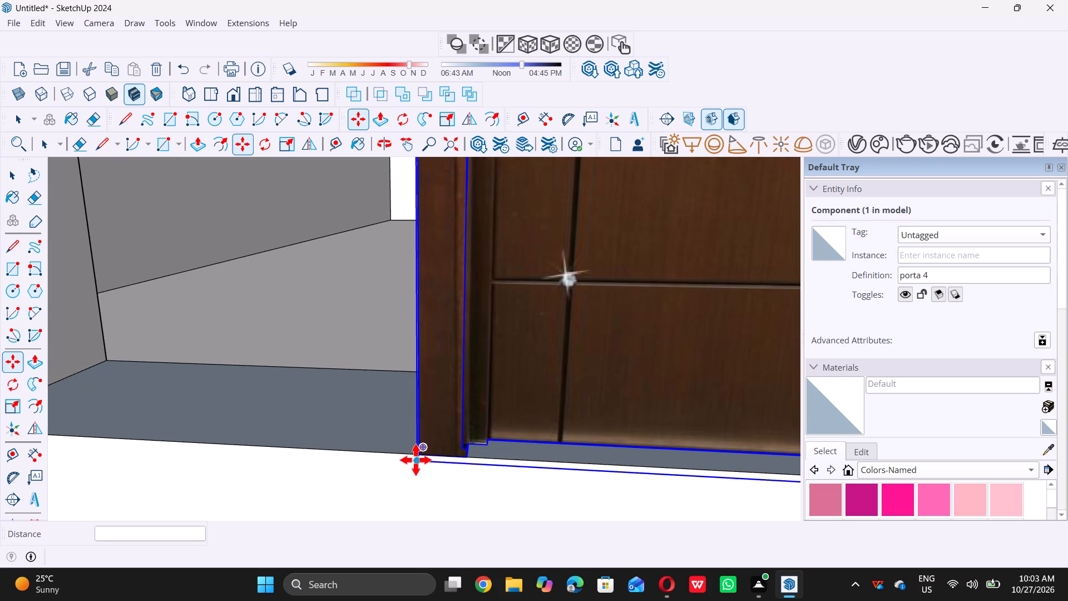
{"action": "scroll", "coordinate": [414, 456], "scroll_direction": "up", "scroll_amount": 10}
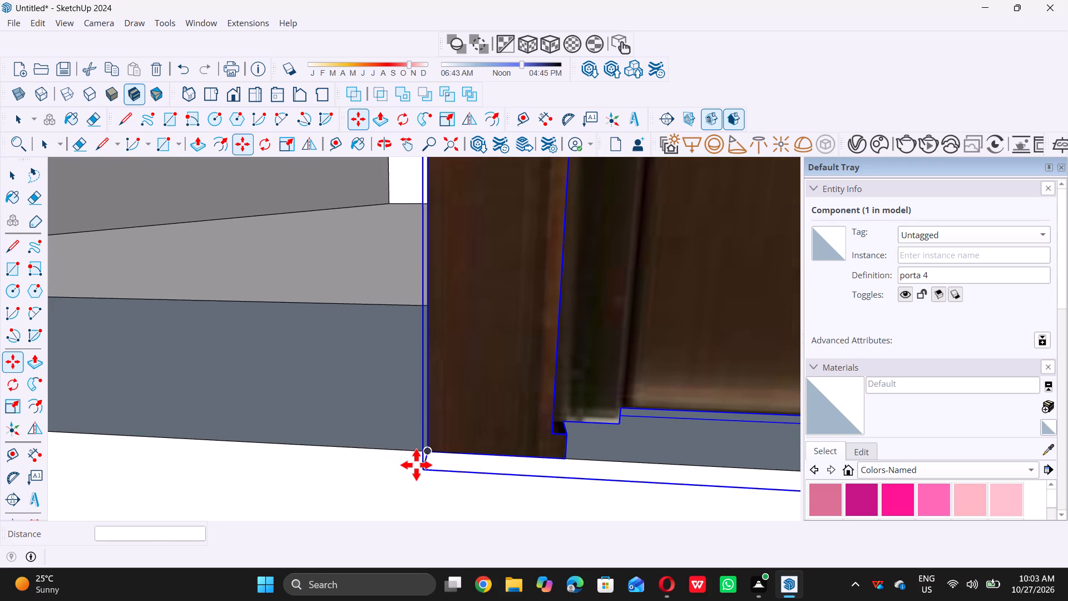
{"action": "left_click", "coordinate": [424, 470]}
{"action": "scroll", "coordinate": [429, 469], "scroll_direction": "down", "scroll_amount": 6}
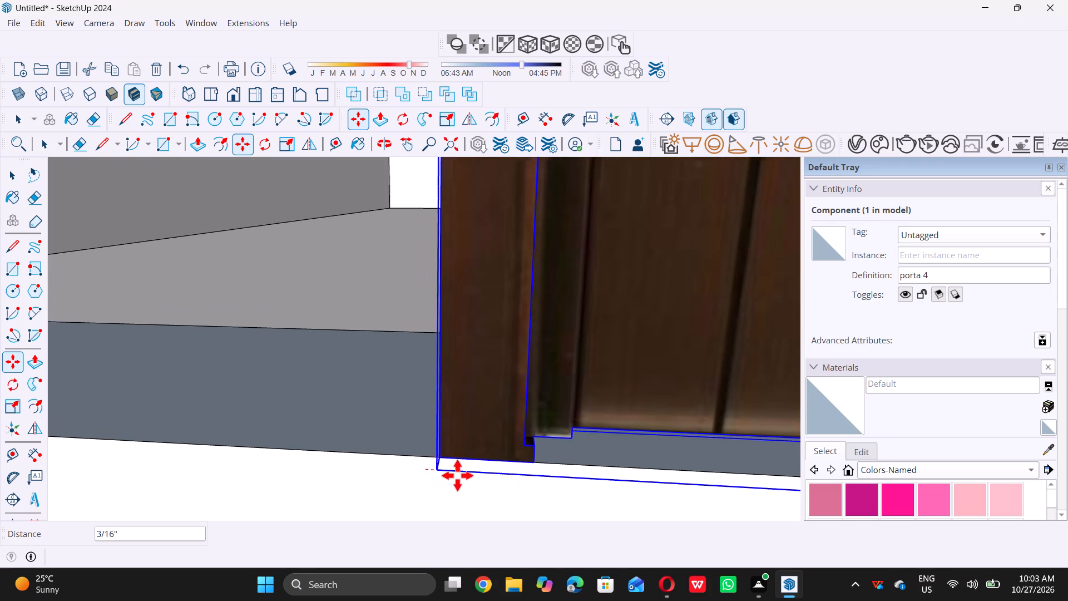
{"action": "scroll", "coordinate": [457, 475], "scroll_direction": "down", "scroll_amount": 17}
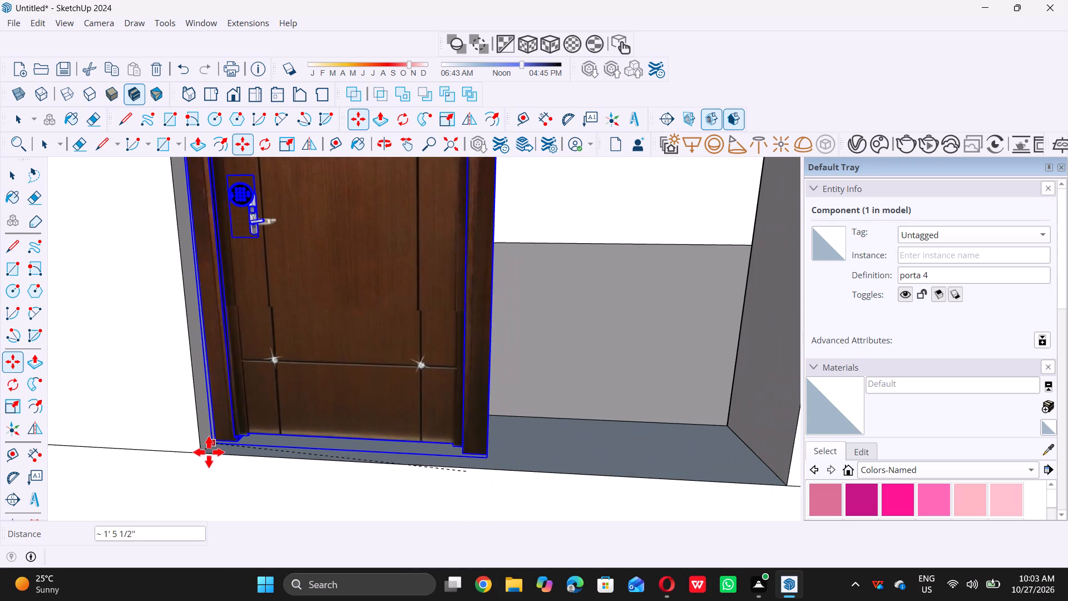
{"action": "scroll", "coordinate": [195, 455], "scroll_direction": "up", "scroll_amount": 6}
{"action": "scroll", "coordinate": [195, 454], "scroll_direction": "up", "scroll_amount": 17}
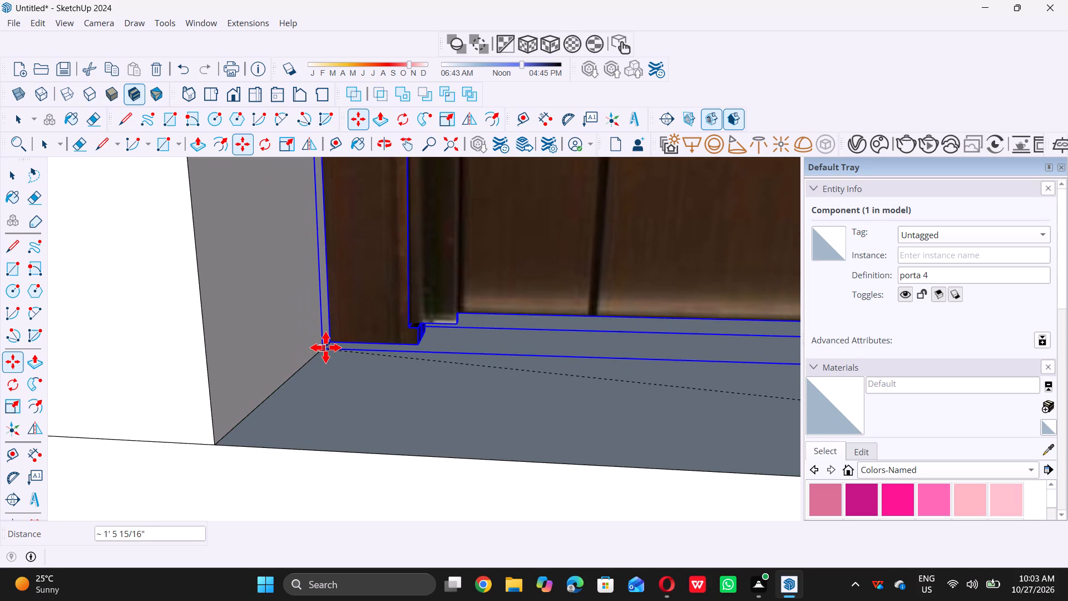
{"action": "double_click", "coordinate": [330, 342]}
{"action": "scroll", "coordinate": [300, 433], "scroll_direction": "down", "scroll_amount": 7}
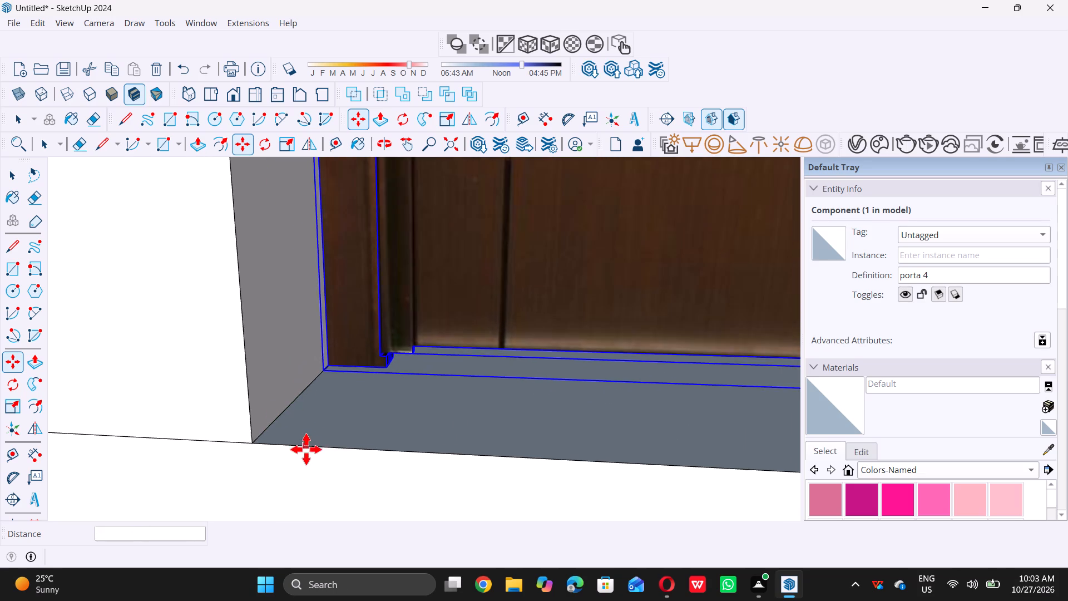
{"action": "scroll", "coordinate": [306, 449], "scroll_direction": "down", "scroll_amount": 11}
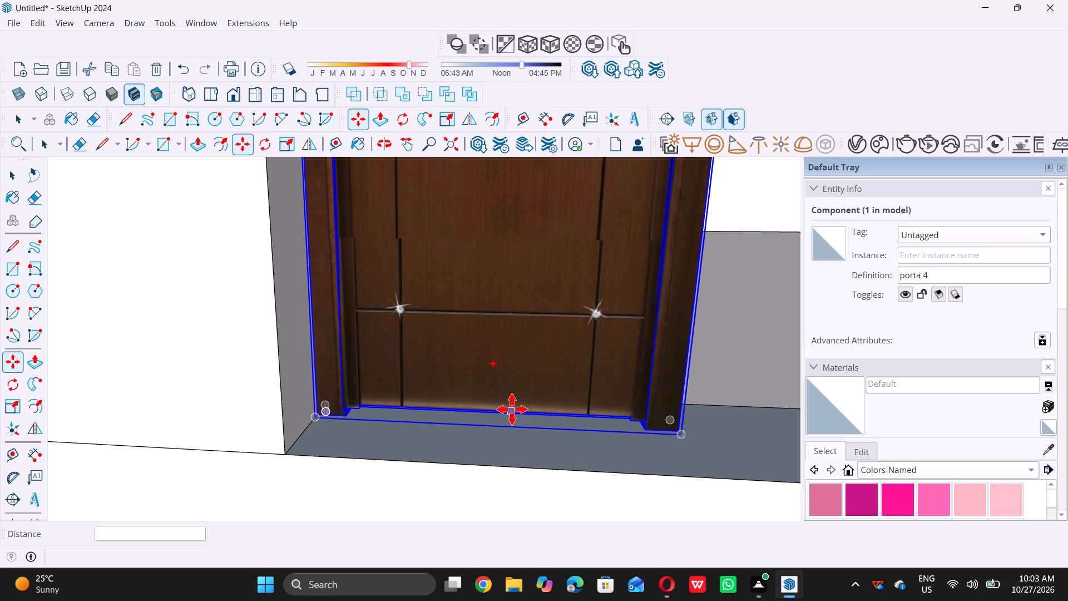
{"action": "key", "text": "space"}
{"action": "scroll", "coordinate": [315, 425], "scroll_direction": "down", "scroll_amount": 5}
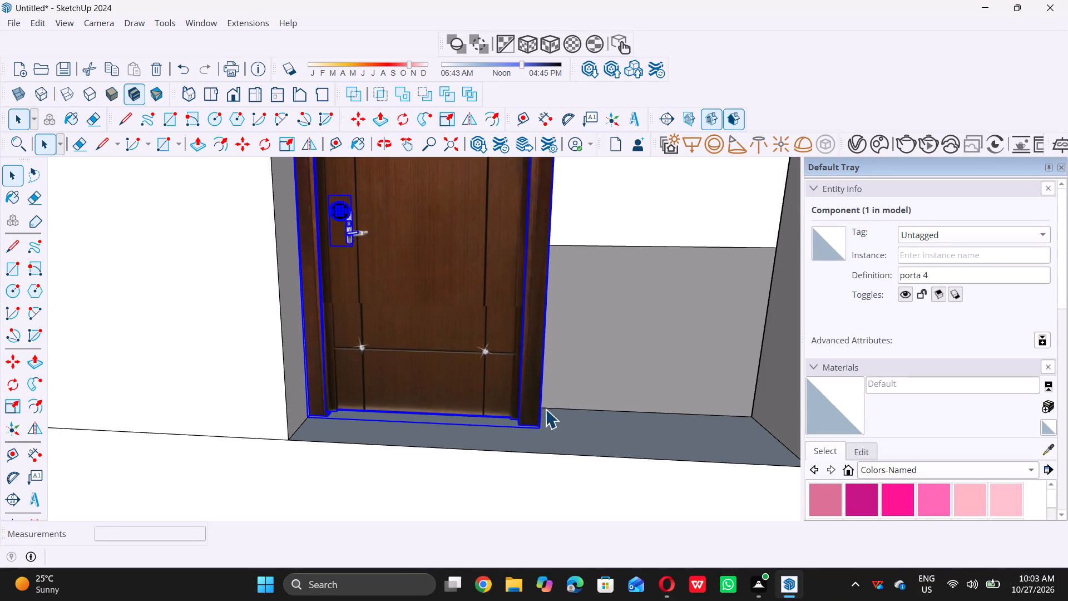
Scale the door up uniformly from its upper window-side corner by a factor of about 1.88 so it nearly spans the doorway.
{"action": "middle_click_drag", "start_coordinate": [545, 408], "coordinate": [530, 412]}
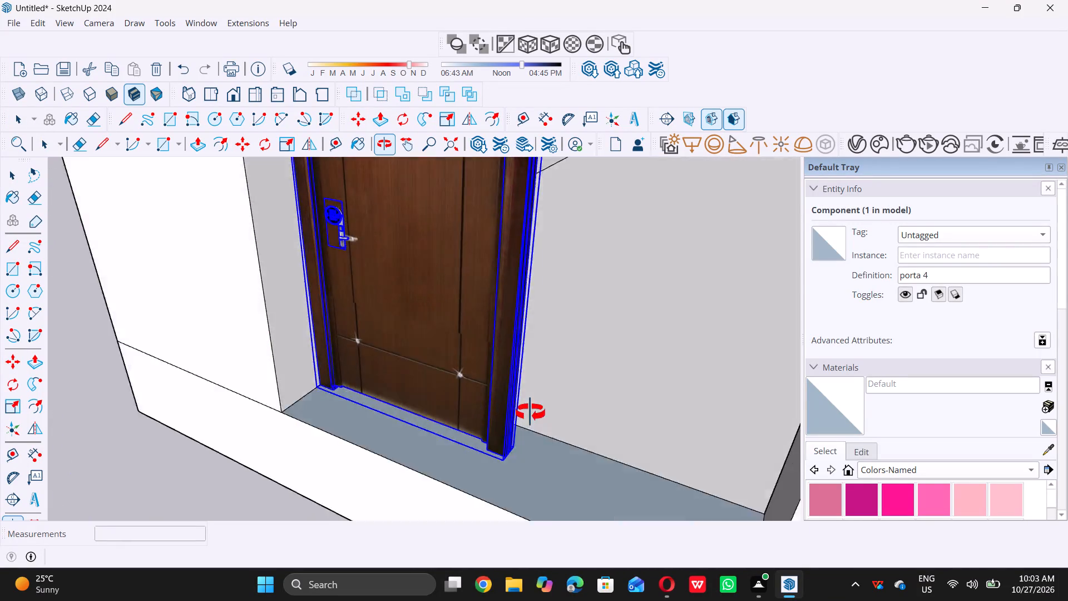
{"action": "middle_click_drag", "start_coordinate": [530, 412], "coordinate": [533, 387]}
{"action": "scroll", "coordinate": [515, 398], "scroll_direction": "down", "scroll_amount": 12}
{"action": "scroll", "coordinate": [473, 414], "scroll_direction": "down", "scroll_amount": 6}
{"action": "middle_click_drag", "start_coordinate": [462, 417], "coordinate": [464, 459]}
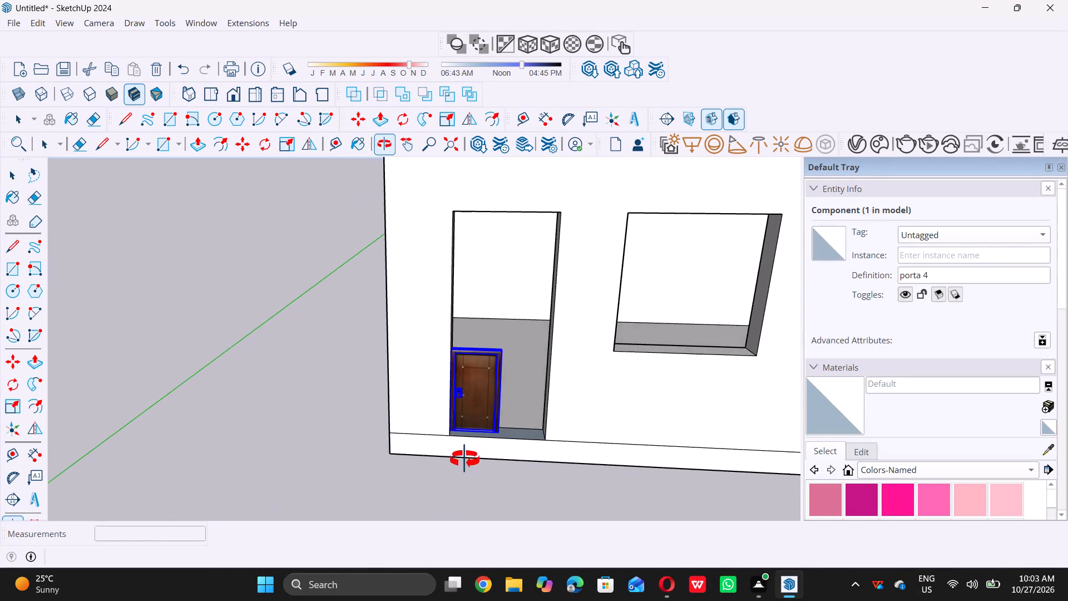
{"action": "middle_click_drag", "start_coordinate": [464, 459], "coordinate": [441, 463]}
{"action": "scroll", "coordinate": [390, 460], "scroll_direction": "down", "scroll_amount": 5}
{"action": "scroll", "coordinate": [487, 455], "scroll_direction": "up", "scroll_amount": 4}
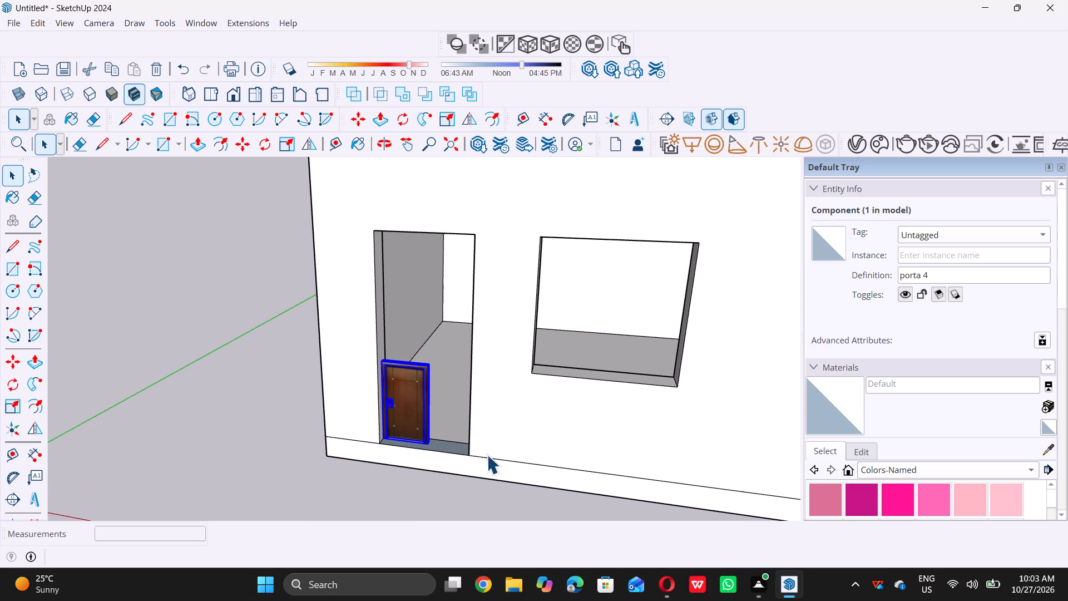
{"action": "key", "text": "s"}
{"action": "scroll", "coordinate": [418, 407], "scroll_direction": "up", "scroll_amount": 6}
{"action": "scroll", "coordinate": [428, 417], "scroll_direction": "down", "scroll_amount": 5}
{"action": "middle_click_drag", "start_coordinate": [425, 442], "coordinate": [494, 378]}
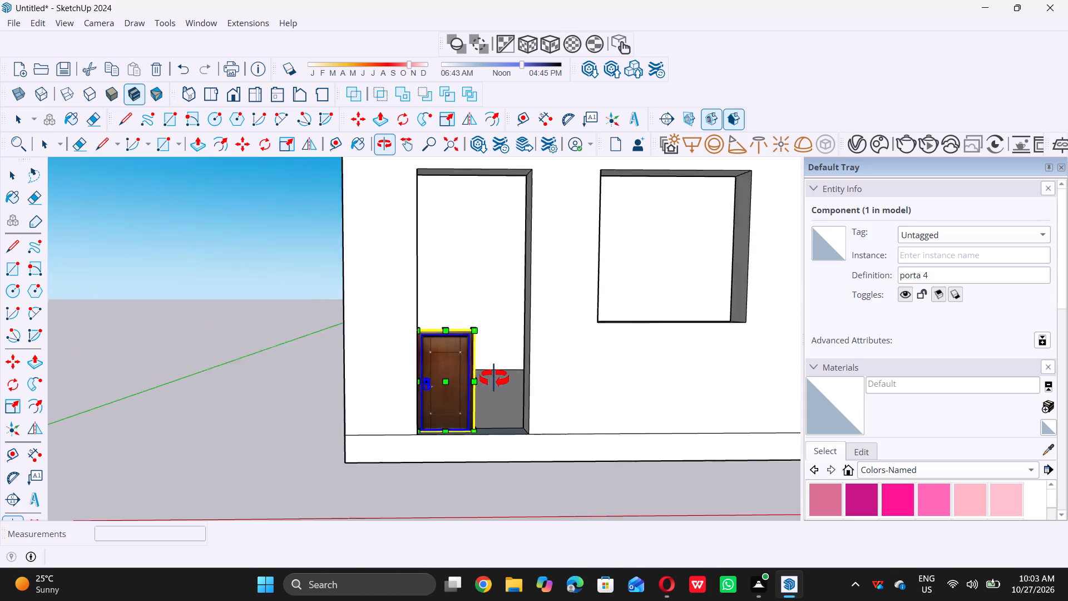
{"action": "middle_click_drag", "start_coordinate": [494, 378], "coordinate": [493, 378]}
{"action": "scroll", "coordinate": [489, 331], "scroll_direction": "up", "scroll_amount": 2}
{"action": "left_click", "coordinate": [470, 326]}
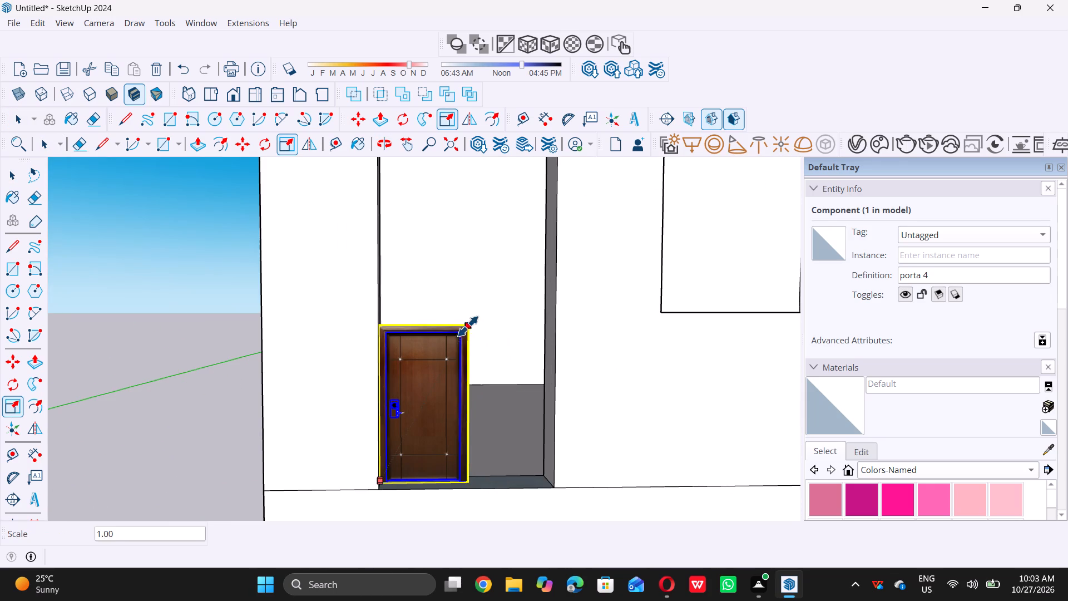
{"action": "scroll", "coordinate": [464, 327], "scroll_direction": "down", "scroll_amount": 5}
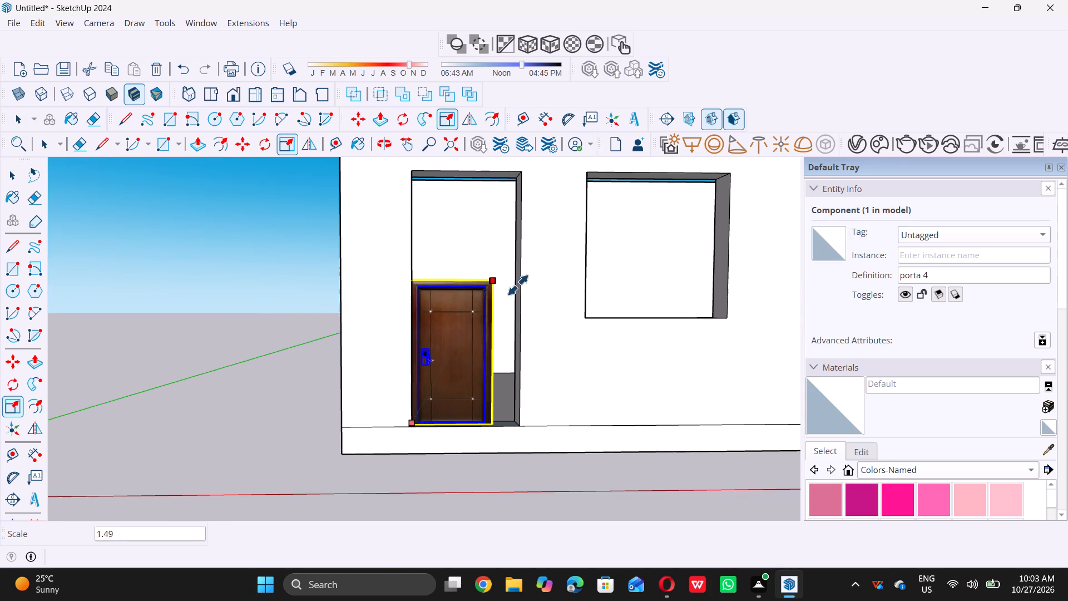
{"action": "left_click", "coordinate": [548, 256]}
Stretch the door upward along the blue axis by a factor of about 1.34 to reach the doorway's top edge.
{"action": "middle_click_drag", "start_coordinate": [467, 199], "coordinate": [475, 326]}
{"action": "scroll", "coordinate": [469, 362], "scroll_direction": "up", "scroll_amount": 2}
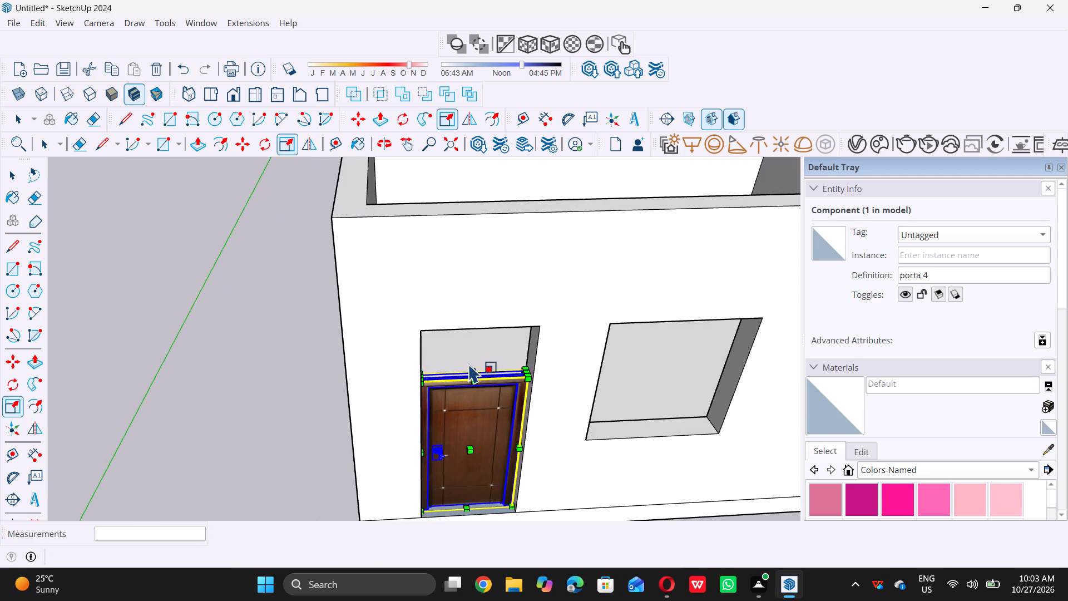
{"action": "scroll", "coordinate": [469, 363], "scroll_direction": "up", "scroll_amount": 6}
{"action": "scroll", "coordinate": [481, 356], "scroll_direction": "down", "scroll_amount": 4}
{"action": "middle_click_drag", "start_coordinate": [477, 326], "coordinate": [484, 351]}
{"action": "scroll", "coordinate": [495, 427], "scroll_direction": "up", "scroll_amount": 4}
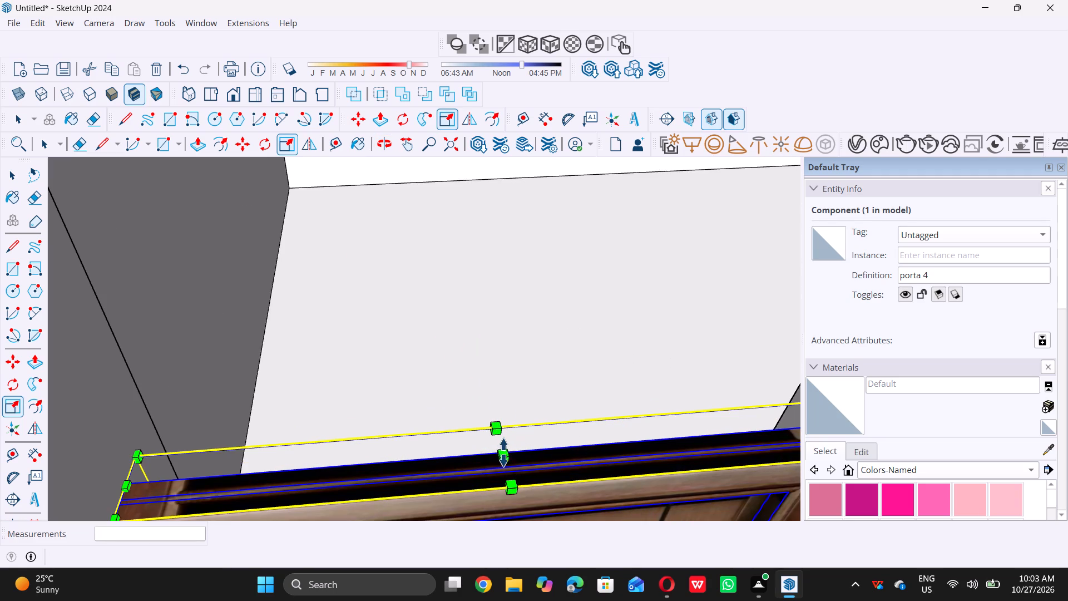
{"action": "left_click", "coordinate": [508, 452]}
{"action": "scroll", "coordinate": [506, 452], "scroll_direction": "down", "scroll_amount": 12}
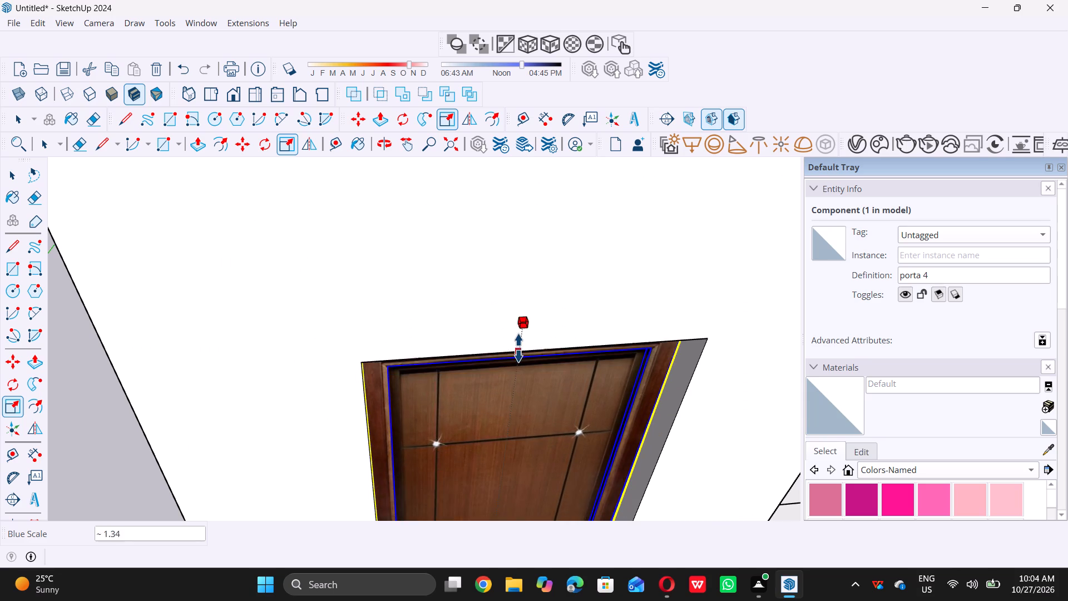
{"action": "left_click", "coordinate": [518, 343]}
Stretch the door slightly along the red axis from its window-side edge to close the gap to the doorway's jamb.
{"action": "scroll", "coordinate": [503, 341], "scroll_direction": "down", "scroll_amount": 9}
{"action": "middle_click_drag", "start_coordinate": [571, 399], "coordinate": [547, 364]}
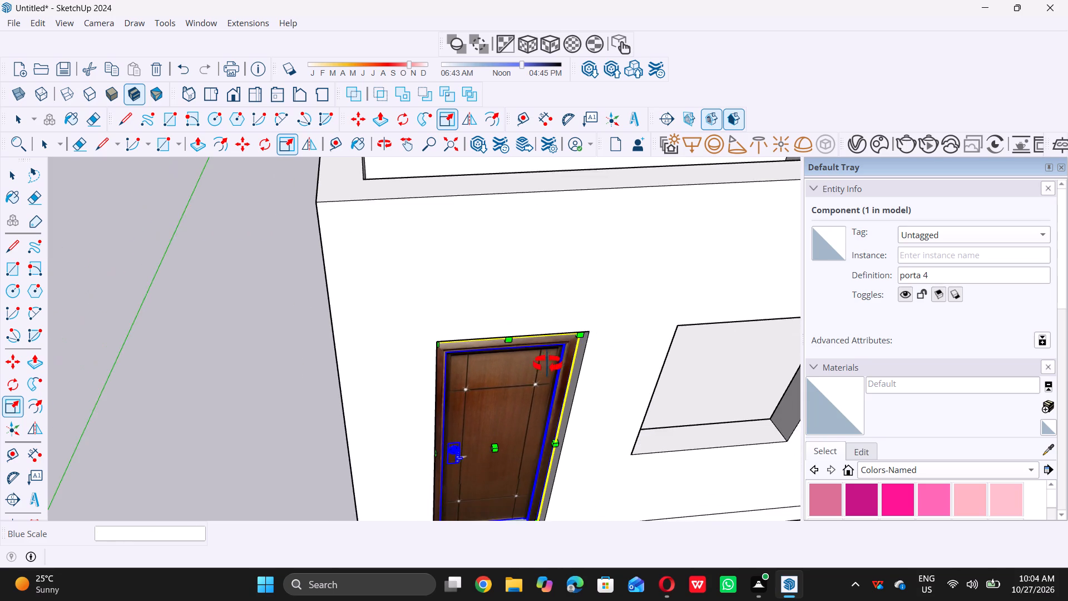
{"action": "middle_click_drag", "start_coordinate": [547, 364], "coordinate": [480, 299]}
{"action": "scroll", "coordinate": [479, 296], "scroll_direction": "down", "scroll_amount": 7}
{"action": "scroll", "coordinate": [511, 409], "scroll_direction": "up", "scroll_amount": 5}
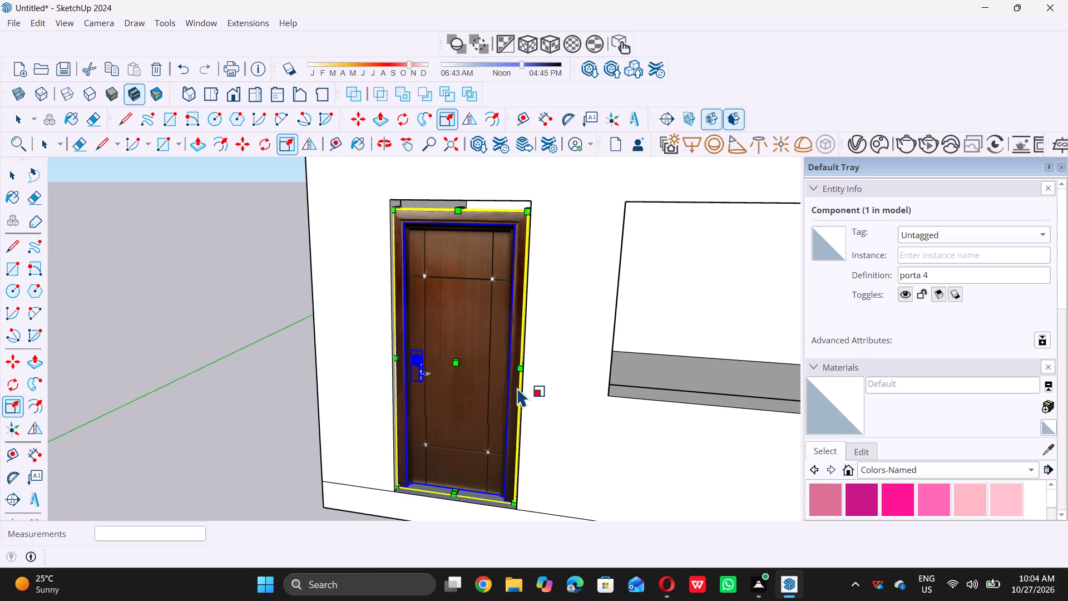
{"action": "scroll", "coordinate": [518, 387], "scroll_direction": "up", "scroll_amount": 20}
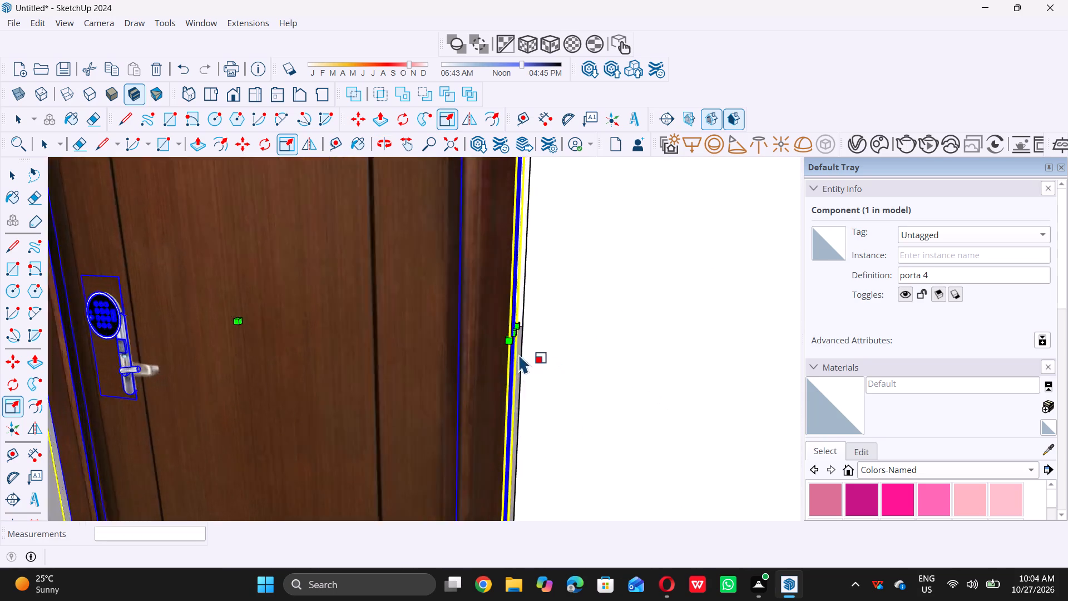
{"action": "scroll", "coordinate": [519, 354], "scroll_direction": "up", "scroll_amount": 6}
{"action": "scroll", "coordinate": [520, 348], "scroll_direction": "down", "scroll_amount": 18}
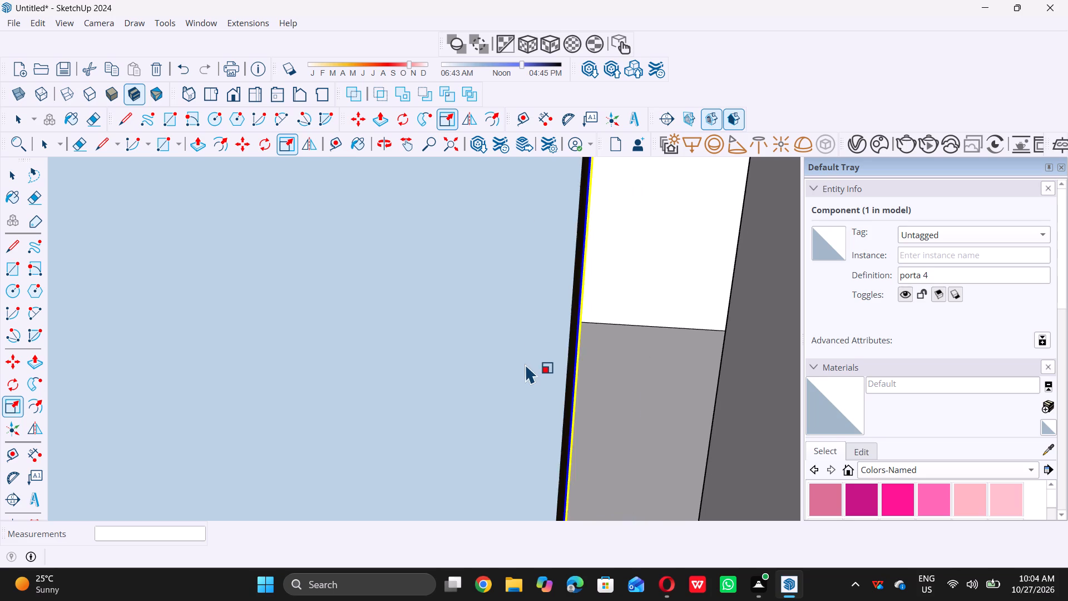
{"action": "scroll", "coordinate": [526, 361], "scroll_direction": "down", "scroll_amount": 20}
{"action": "scroll", "coordinate": [526, 361], "scroll_direction": "down", "scroll_amount": 2}
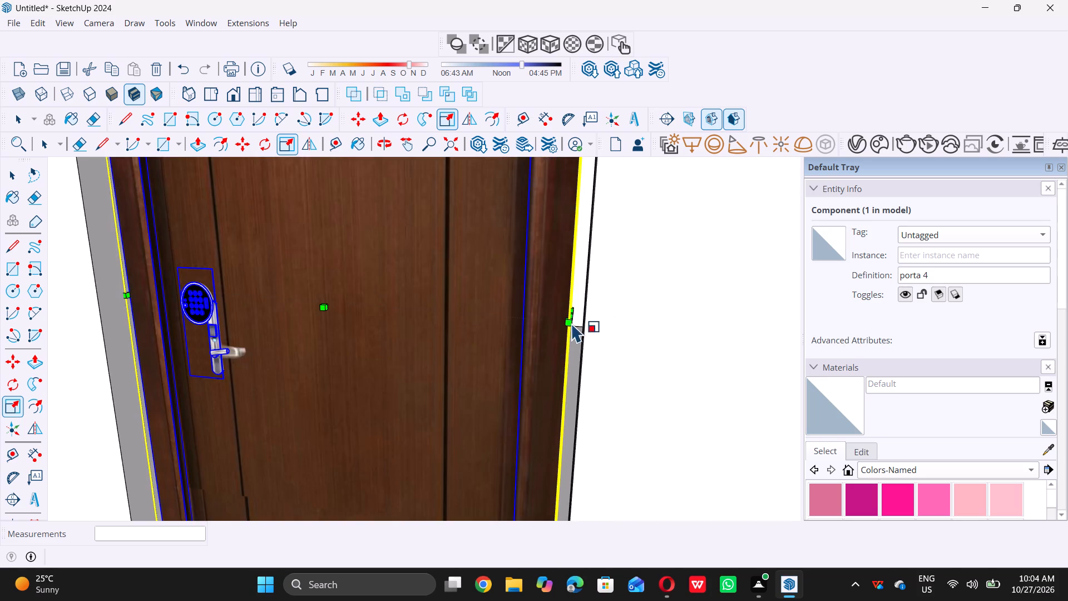
{"action": "scroll", "coordinate": [577, 322], "scroll_direction": "up", "scroll_amount": 6}
{"action": "scroll", "coordinate": [575, 316], "scroll_direction": "down", "scroll_amount": 9}
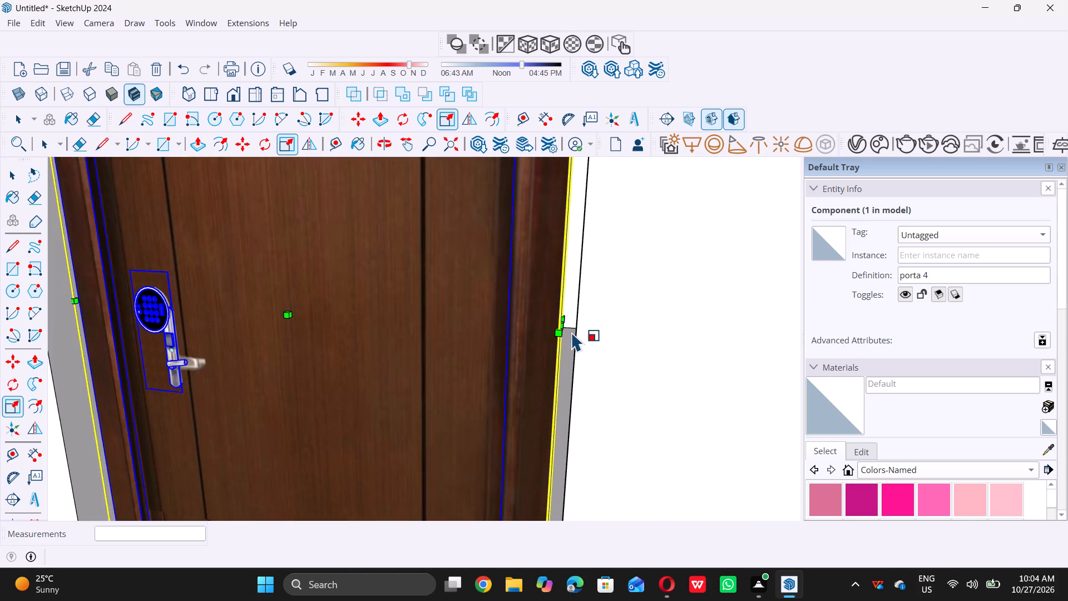
{"action": "scroll", "coordinate": [570, 331], "scroll_direction": "up", "scroll_amount": 1}
{"action": "left_click", "coordinate": [548, 316]}
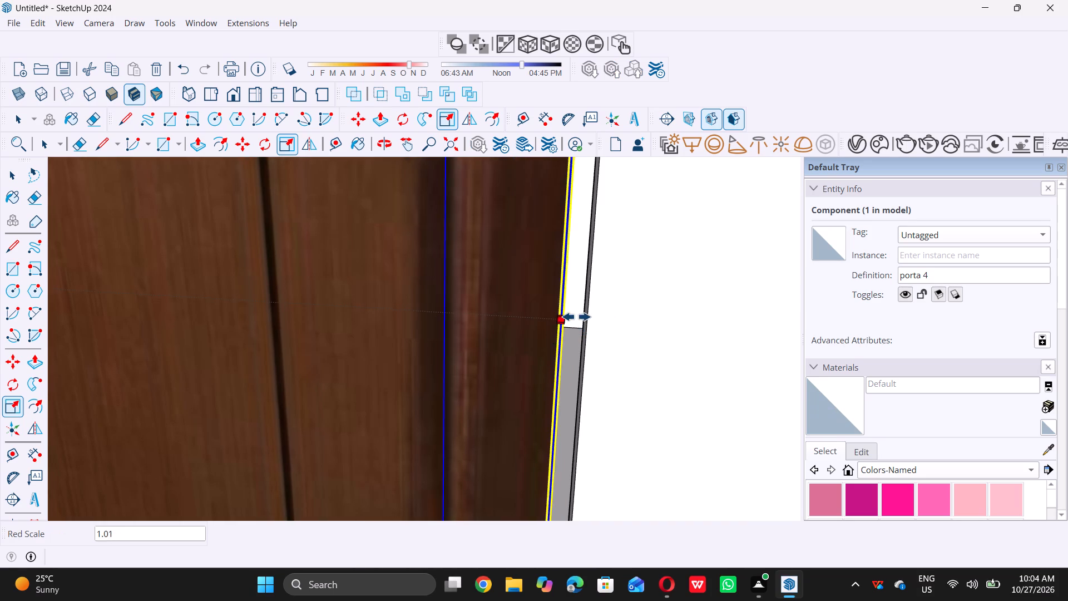
{"action": "left_click", "coordinate": [590, 317]}
{"action": "scroll", "coordinate": [561, 337], "scroll_direction": "down", "scroll_amount": 9}
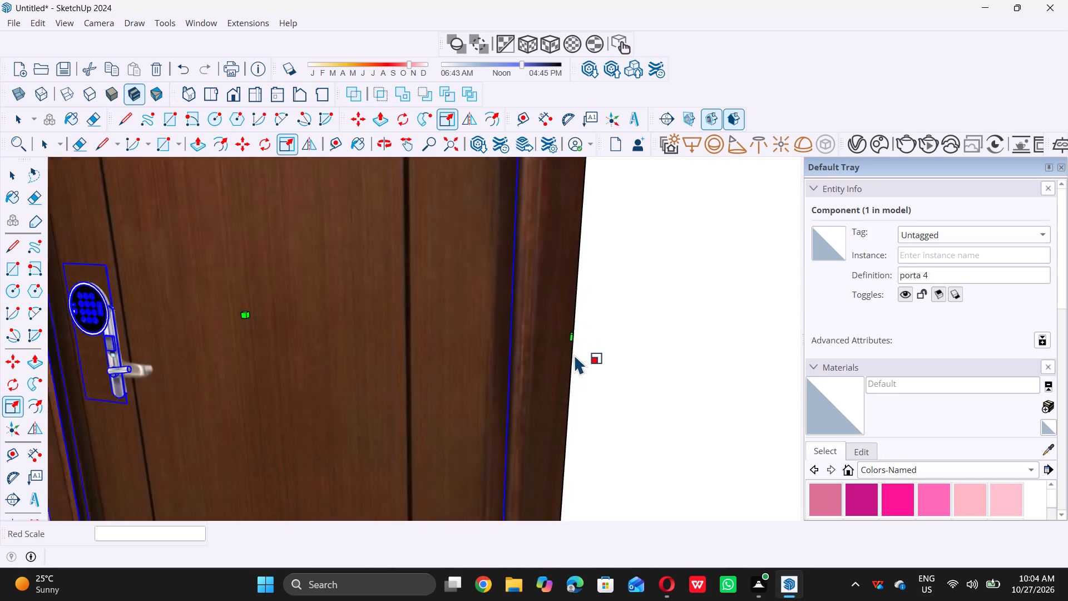
{"action": "scroll", "coordinate": [575, 354], "scroll_direction": "down", "scroll_amount": 20}
{"action": "scroll", "coordinate": [575, 354], "scroll_direction": "down", "scroll_amount": 7}
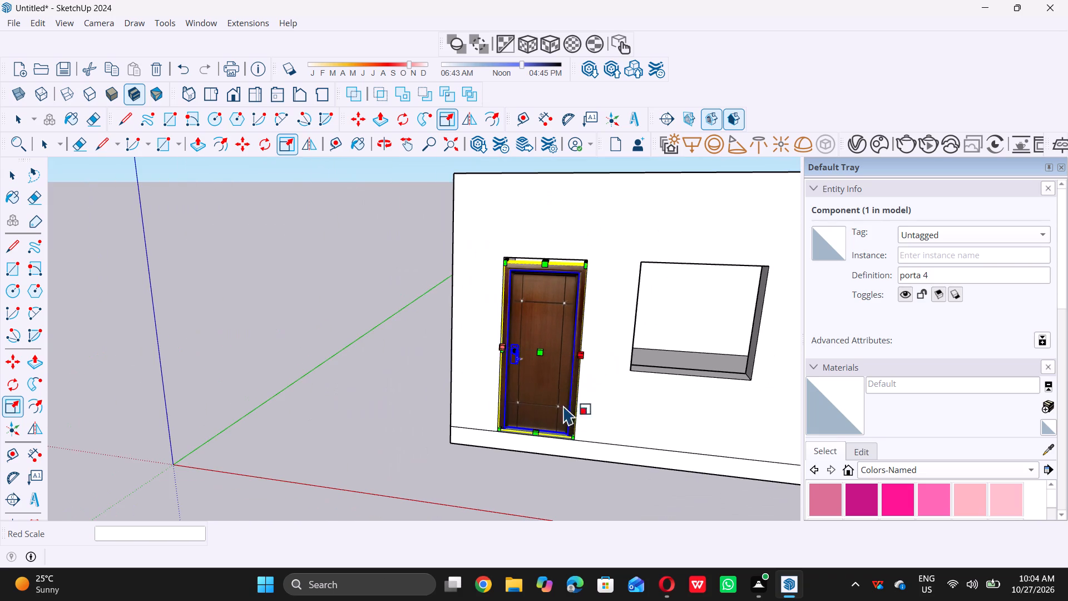
{"action": "middle_click_drag", "start_coordinate": [551, 424], "coordinate": [571, 398]}
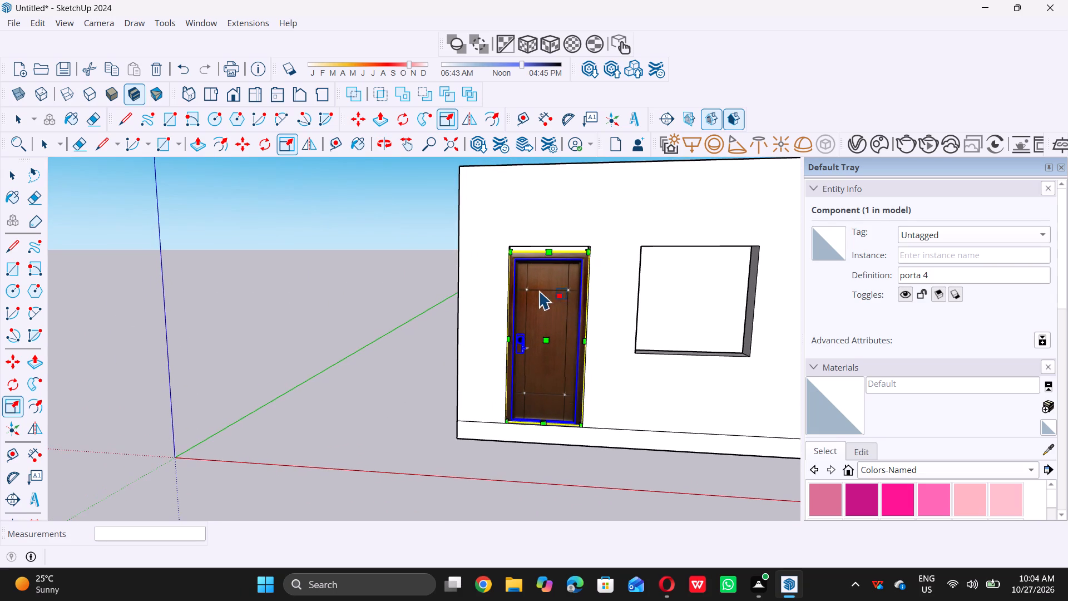
Stretch the door slightly upward along the blue axis from its top edge by a factor of about 1.01.
{"action": "middle_click_drag", "start_coordinate": [533, 249], "coordinate": [517, 339]}
{"action": "scroll", "coordinate": [575, 280], "scroll_direction": "up", "scroll_amount": 6}
{"action": "scroll", "coordinate": [541, 309], "scroll_direction": "up", "scroll_amount": 3}
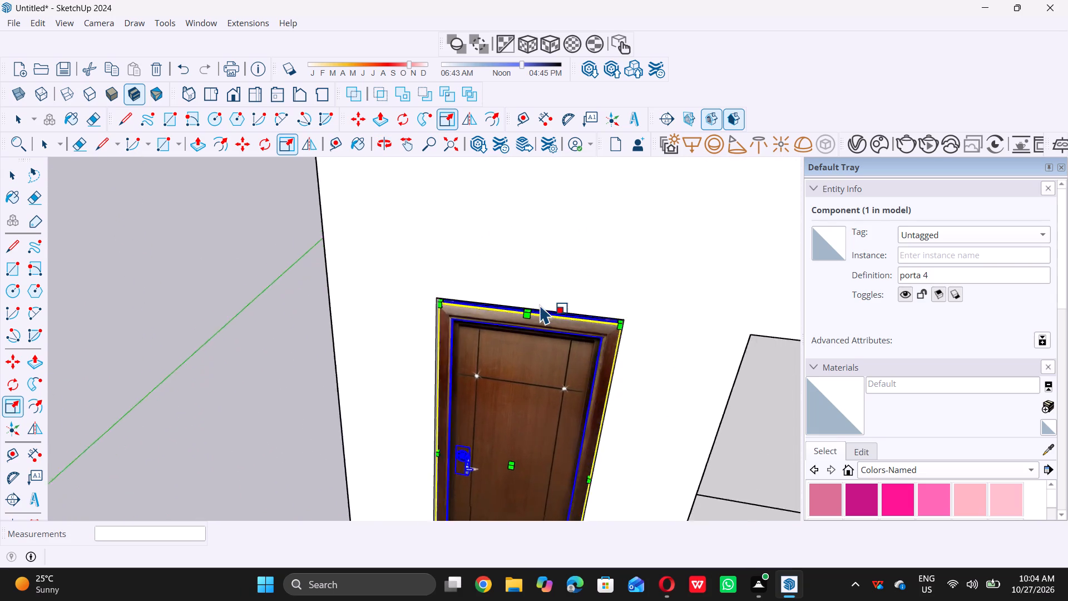
{"action": "scroll", "coordinate": [540, 304], "scroll_direction": "up", "scroll_amount": 12}
{"action": "scroll", "coordinate": [525, 307], "scroll_direction": "up", "scroll_amount": 14}
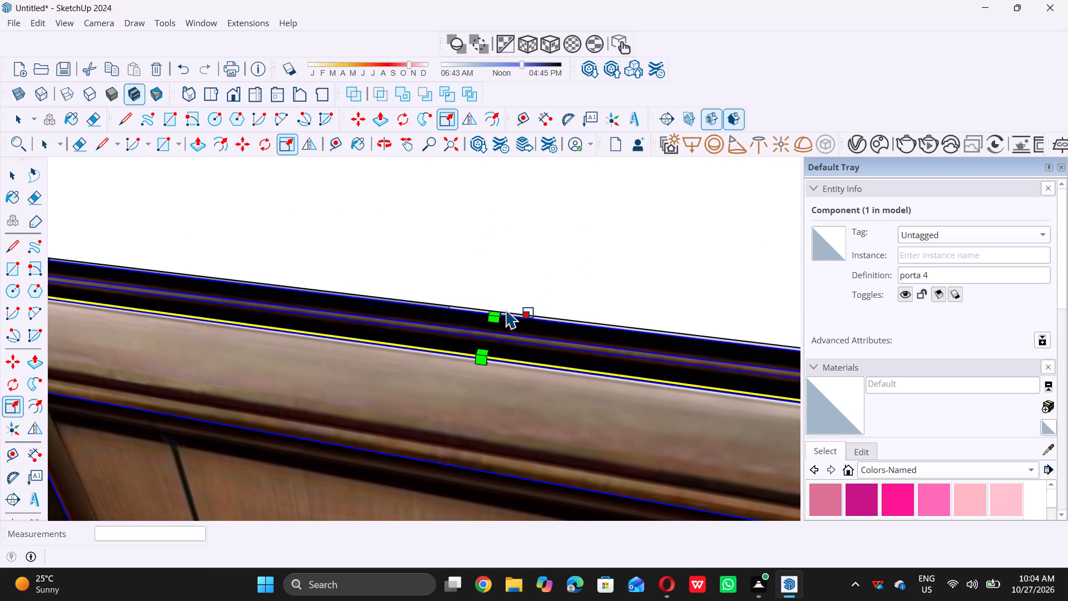
{"action": "left_click", "coordinate": [499, 321]}
{"action": "left_click", "coordinate": [502, 298]}
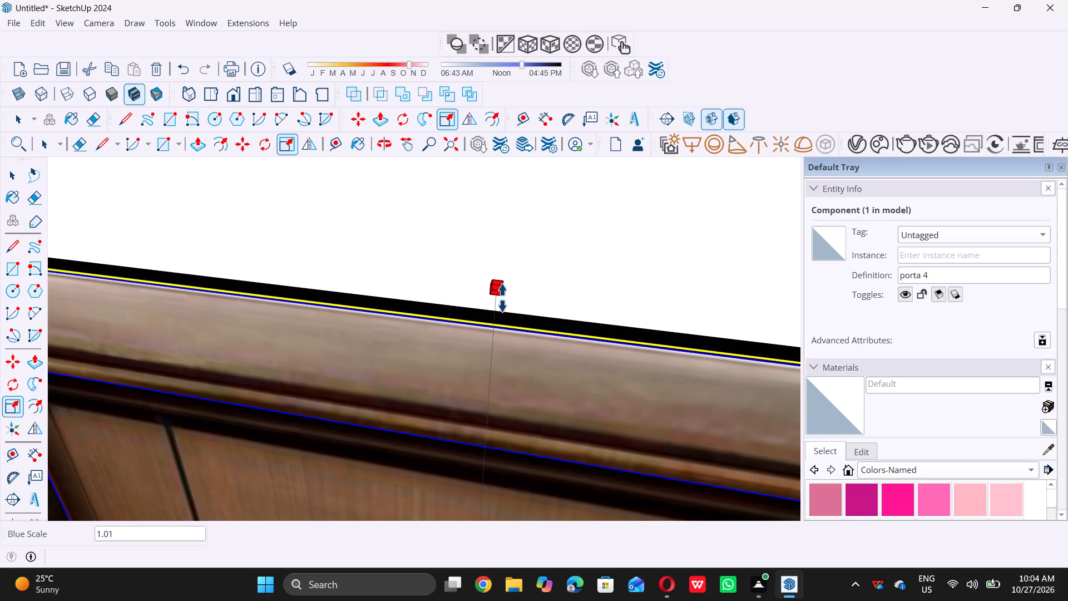
Stretch the door upward along the blue axis by a factor of about 1.02 to meet the doorway's top edge, and deselect it.
{"action": "scroll", "coordinate": [509, 319], "scroll_direction": "down", "scroll_amount": 12}
{"action": "scroll", "coordinate": [523, 318], "scroll_direction": "up", "scroll_amount": 1}
{"action": "middle_click_drag", "start_coordinate": [525, 302], "coordinate": [530, 262]}
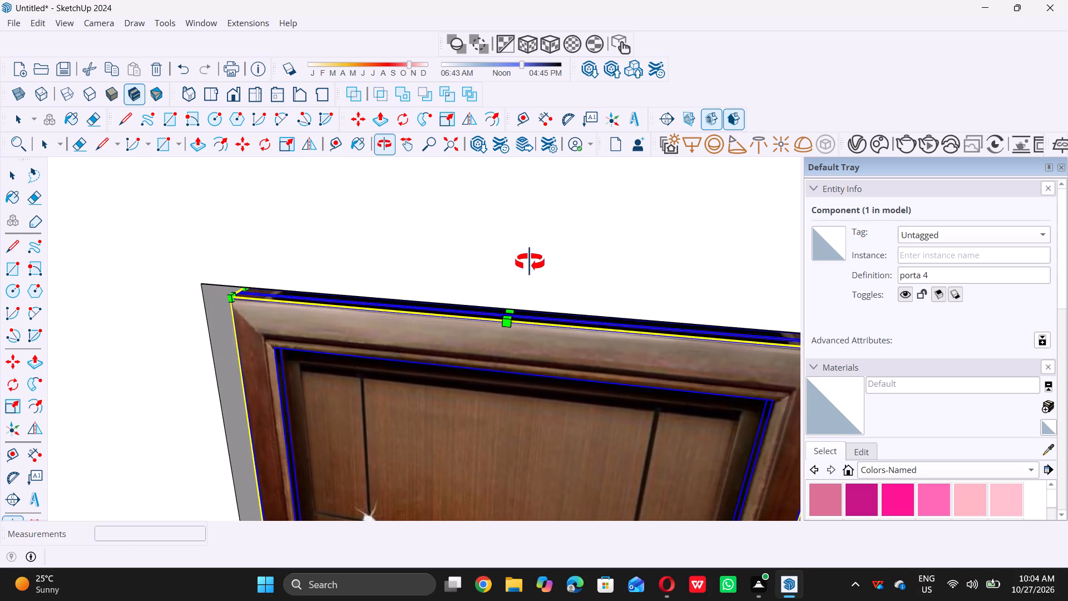
{"action": "middle_click_drag", "start_coordinate": [530, 262], "coordinate": [531, 244]}
{"action": "scroll", "coordinate": [511, 308], "scroll_direction": "up", "scroll_amount": 3}
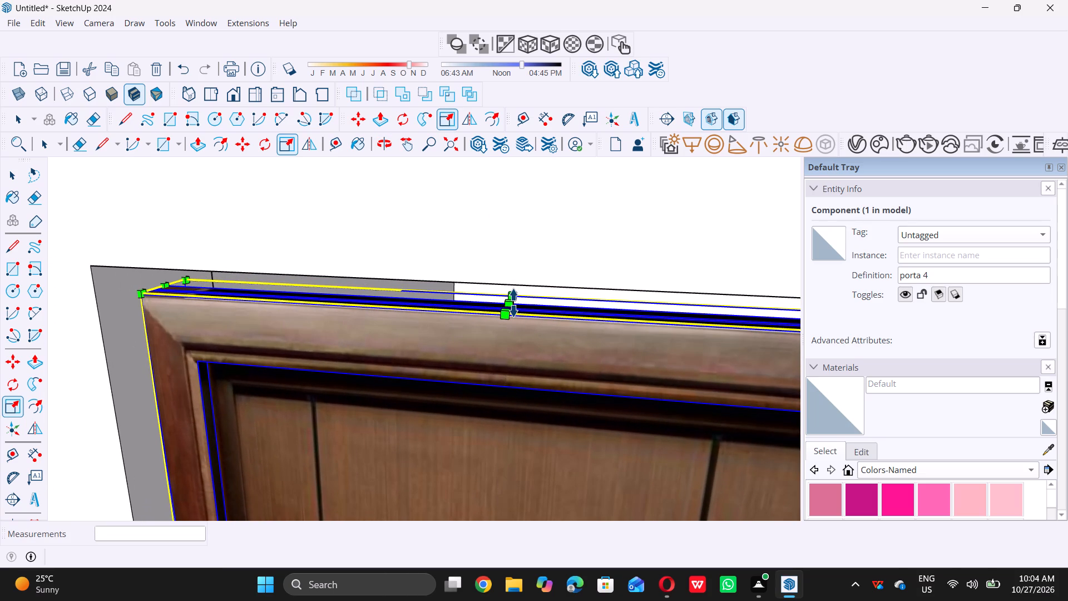
{"action": "left_click", "coordinate": [513, 303]}
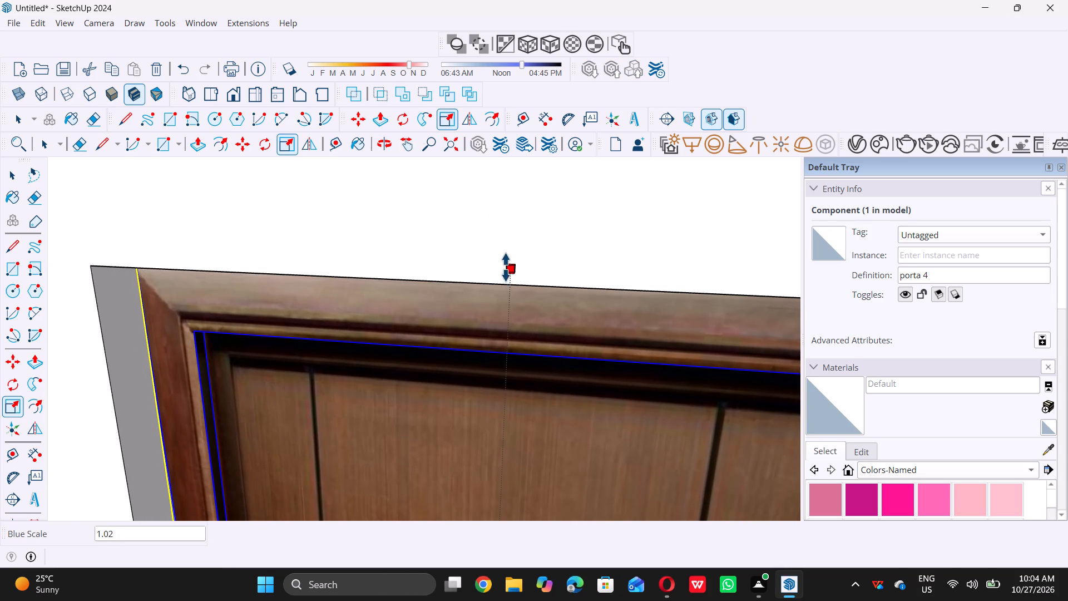
{"action": "left_click", "coordinate": [506, 267]}
{"action": "scroll", "coordinate": [512, 289], "scroll_direction": "down", "scroll_amount": 10}
{"action": "middle_click_drag", "start_coordinate": [514, 317], "coordinate": [537, 220]}
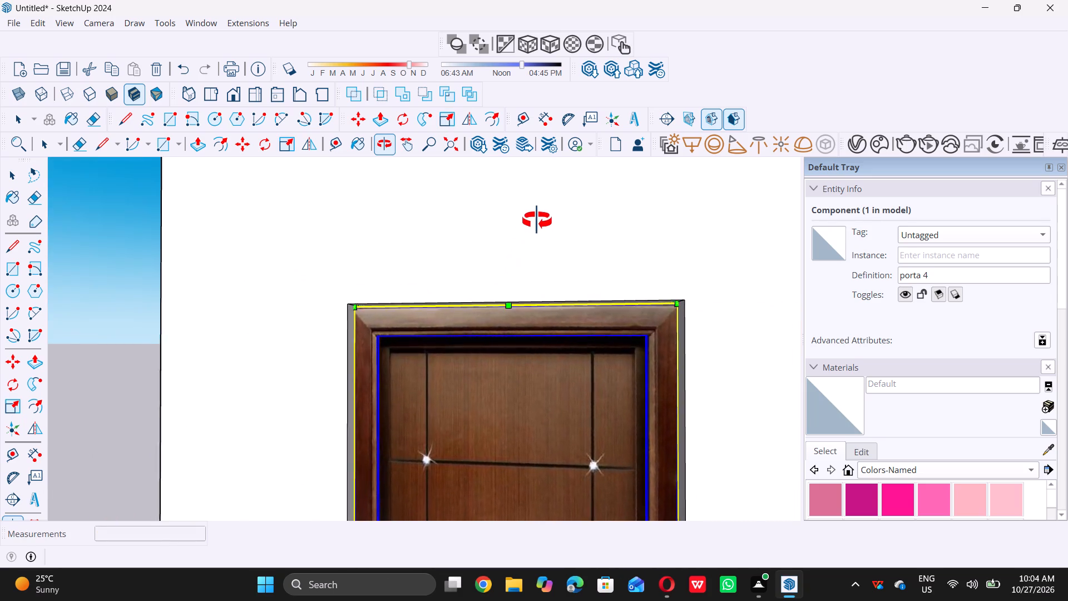
{"action": "middle_click_drag", "start_coordinate": [537, 220], "coordinate": [618, 393]}
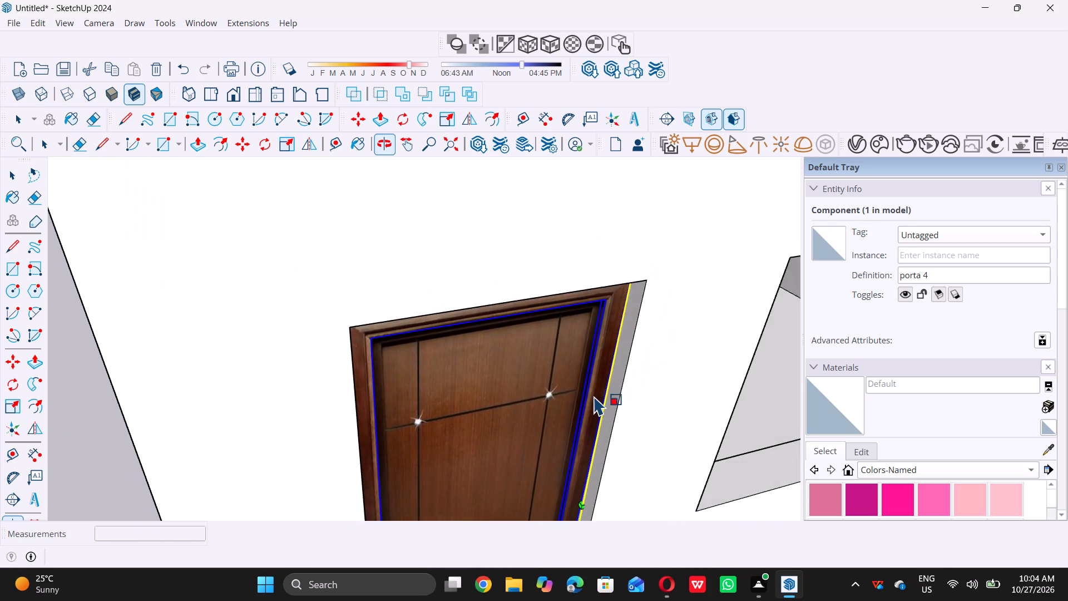
{"action": "scroll", "coordinate": [508, 384], "scroll_direction": "down", "scroll_amount": 20}
{"action": "scroll", "coordinate": [508, 384], "scroll_direction": "down", "scroll_amount": 1}
{"action": "middle_click_drag", "start_coordinate": [474, 362], "coordinate": [464, 361]}
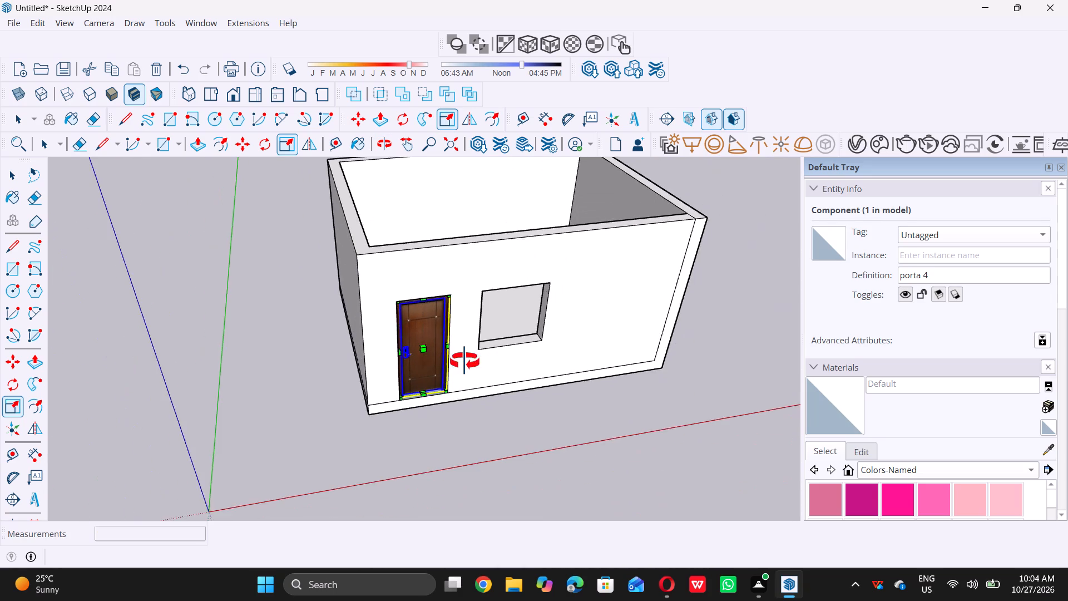
{"action": "middle_click_drag", "start_coordinate": [464, 361], "coordinate": [388, 275]}
{"action": "key", "text": "space"}
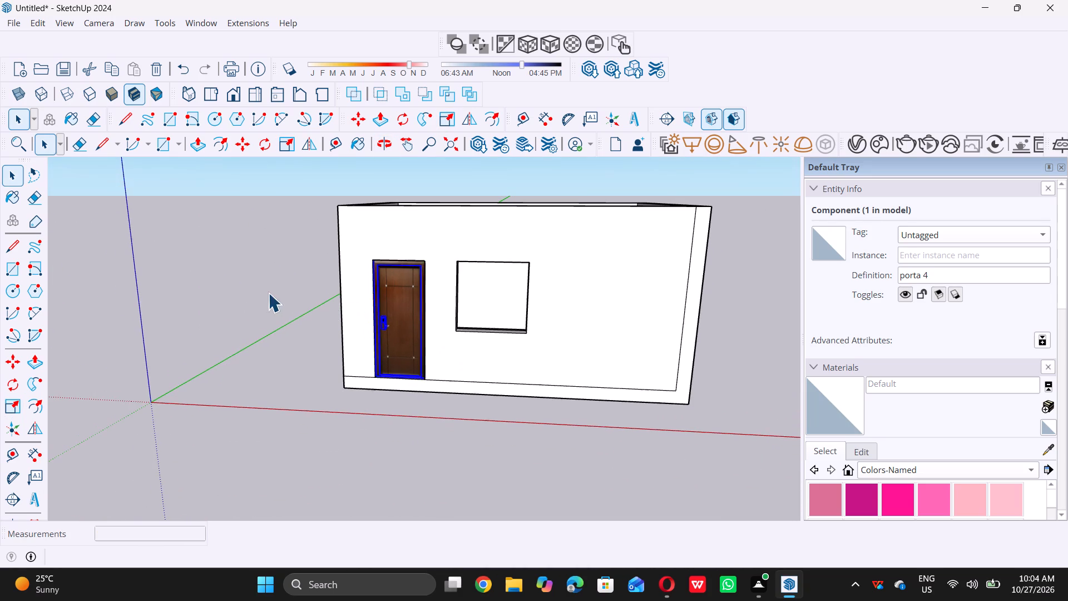
{"action": "left_click", "coordinate": [261, 296]}
Examine the door's fit in the doorway, including its bottom edge at the threshold, and the room's front as a whole.
{"action": "scroll", "coordinate": [205, 346], "scroll_direction": "down", "scroll_amount": 4}
{"action": "middle_click_drag", "start_coordinate": [368, 248], "coordinate": [398, 221]}
{"action": "scroll", "coordinate": [378, 306], "scroll_direction": "up", "scroll_amount": 3}
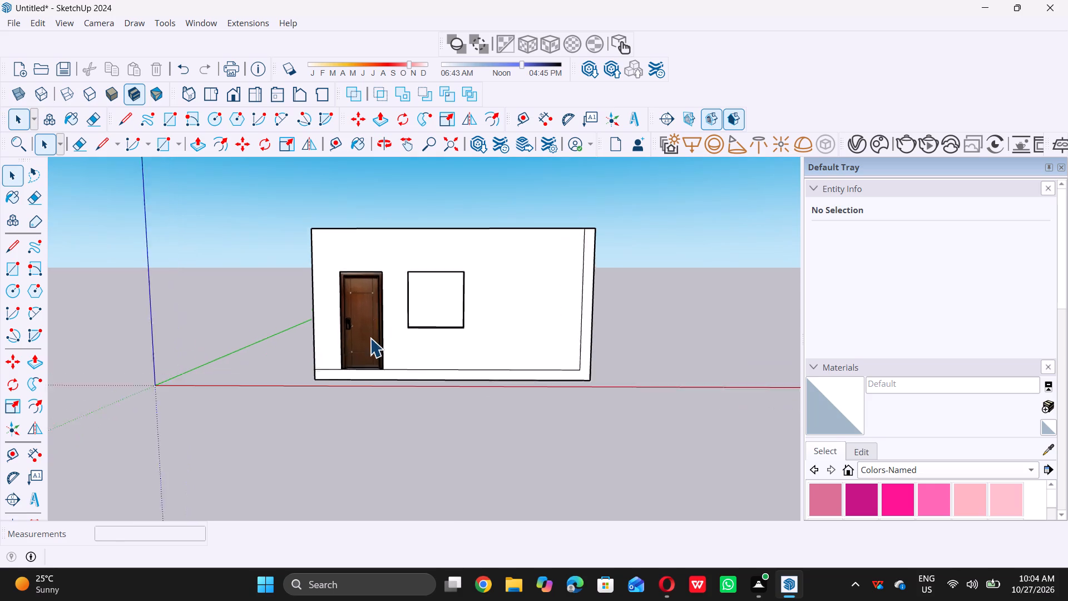
{"action": "scroll", "coordinate": [370, 338], "scroll_direction": "up", "scroll_amount": 8}
{"action": "scroll", "coordinate": [344, 416], "scroll_direction": "up", "scroll_amount": 13}
{"action": "scroll", "coordinate": [359, 364], "scroll_direction": "down", "scroll_amount": 4}
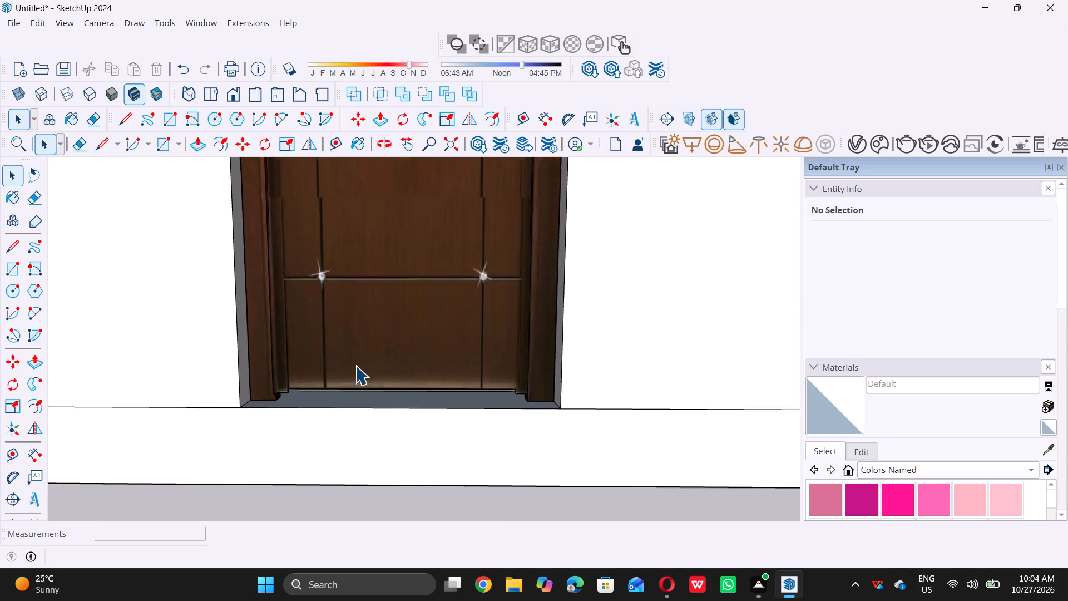
{"action": "scroll", "coordinate": [355, 366], "scroll_direction": "down", "scroll_amount": 20}
{"action": "scroll", "coordinate": [355, 366], "scroll_direction": "down", "scroll_amount": 6}
{"action": "scroll", "coordinate": [397, 317], "scroll_direction": "down", "scroll_amount": 6}
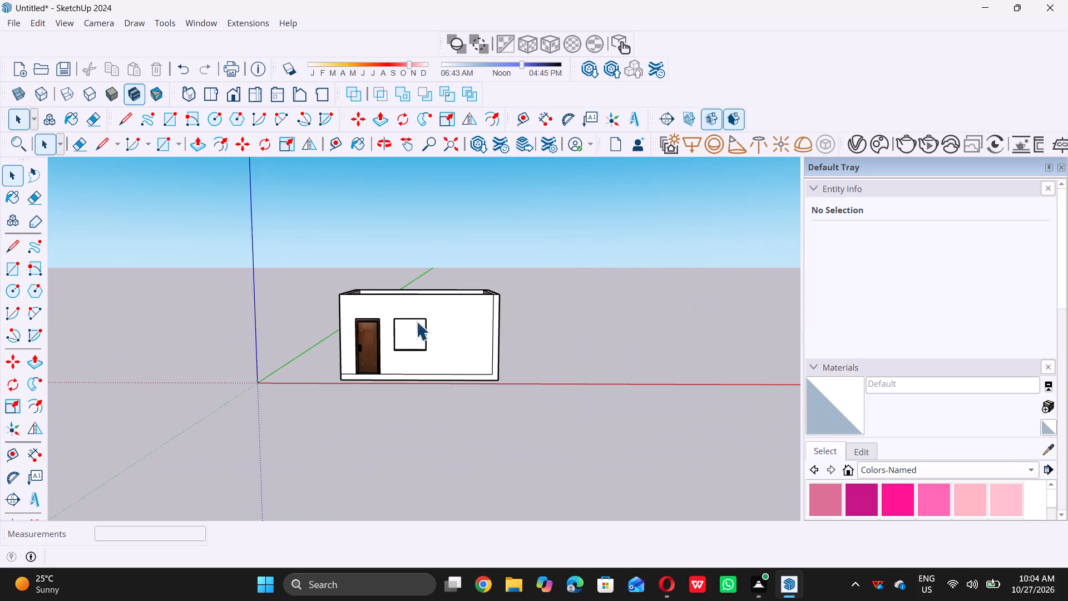
{"action": "middle_click_drag", "start_coordinate": [428, 293], "coordinate": [402, 417]}
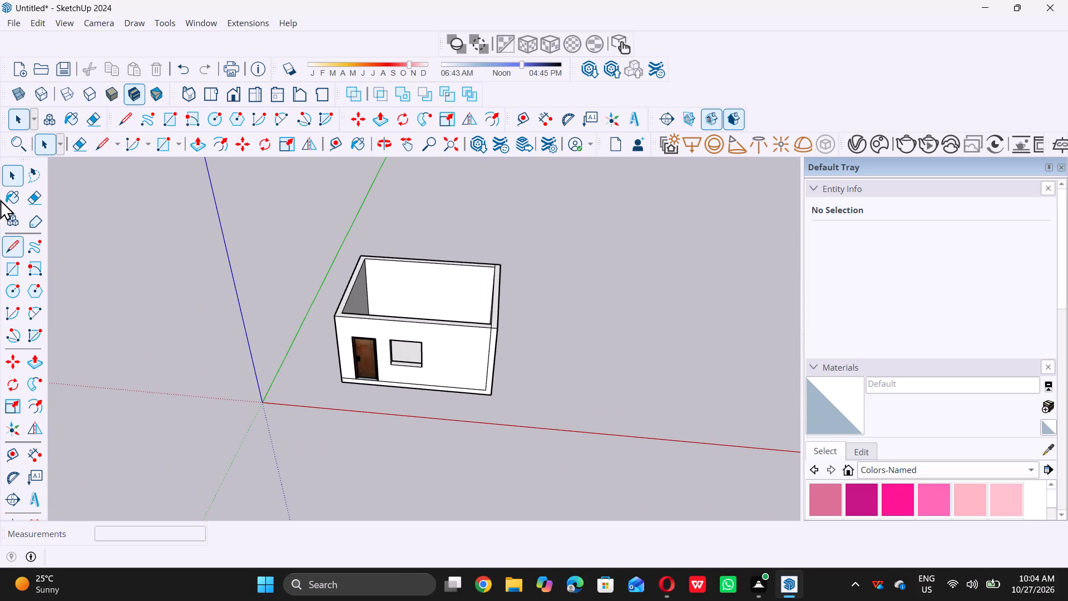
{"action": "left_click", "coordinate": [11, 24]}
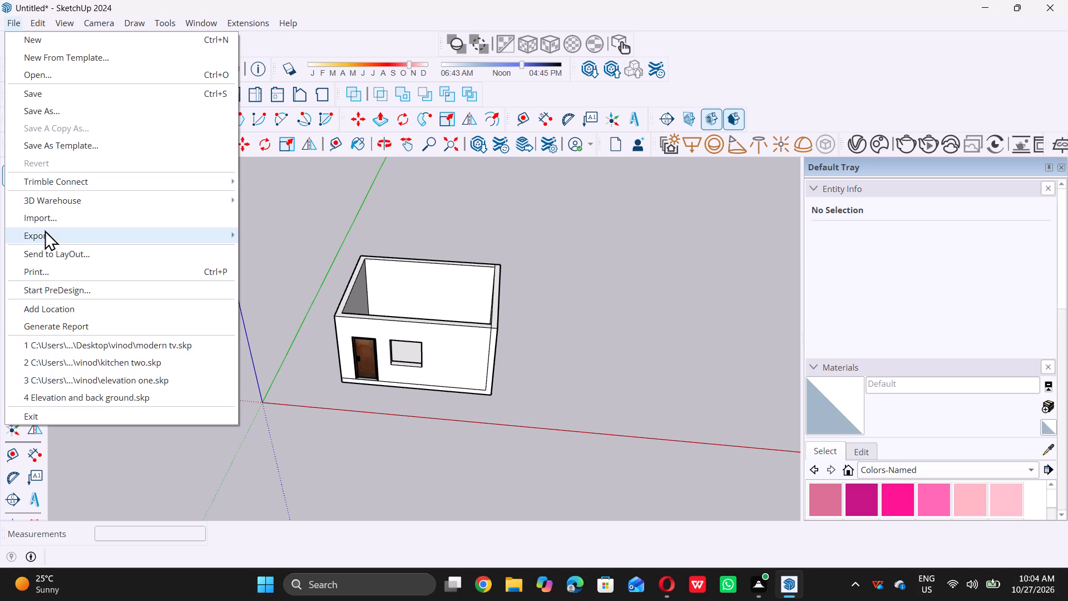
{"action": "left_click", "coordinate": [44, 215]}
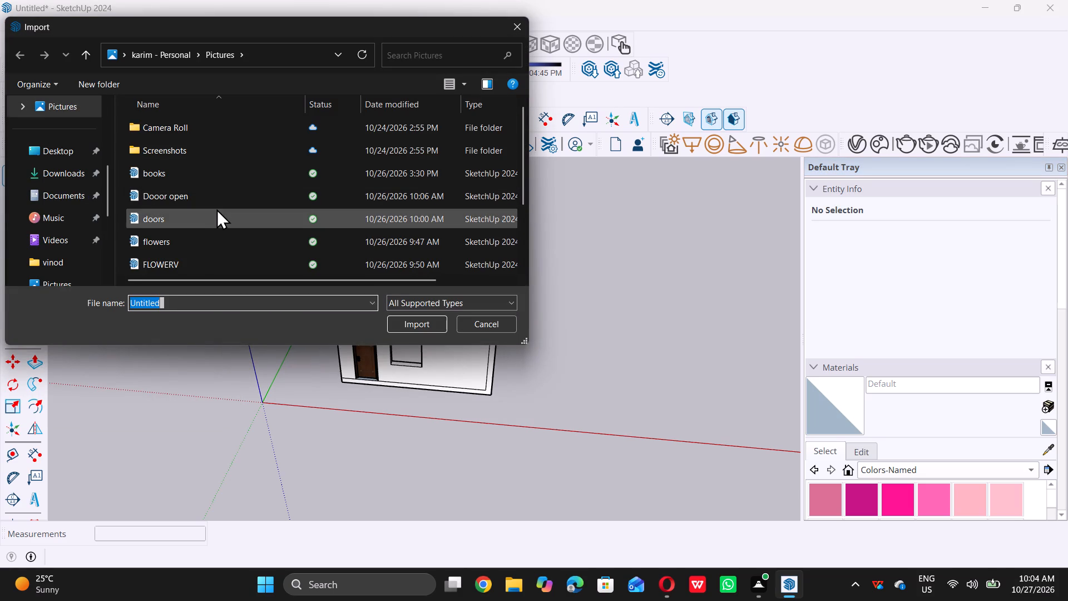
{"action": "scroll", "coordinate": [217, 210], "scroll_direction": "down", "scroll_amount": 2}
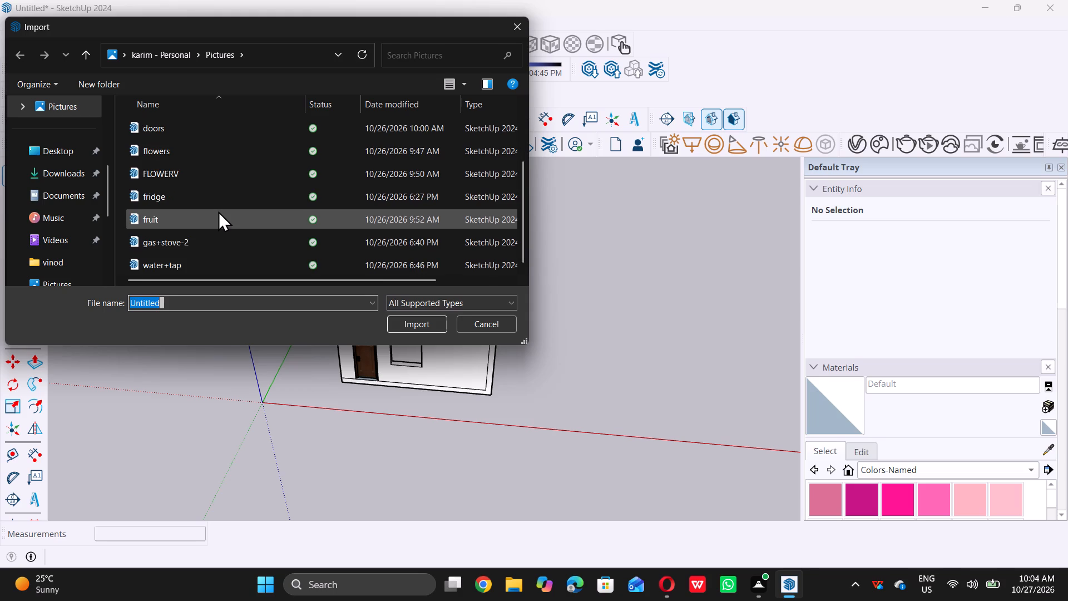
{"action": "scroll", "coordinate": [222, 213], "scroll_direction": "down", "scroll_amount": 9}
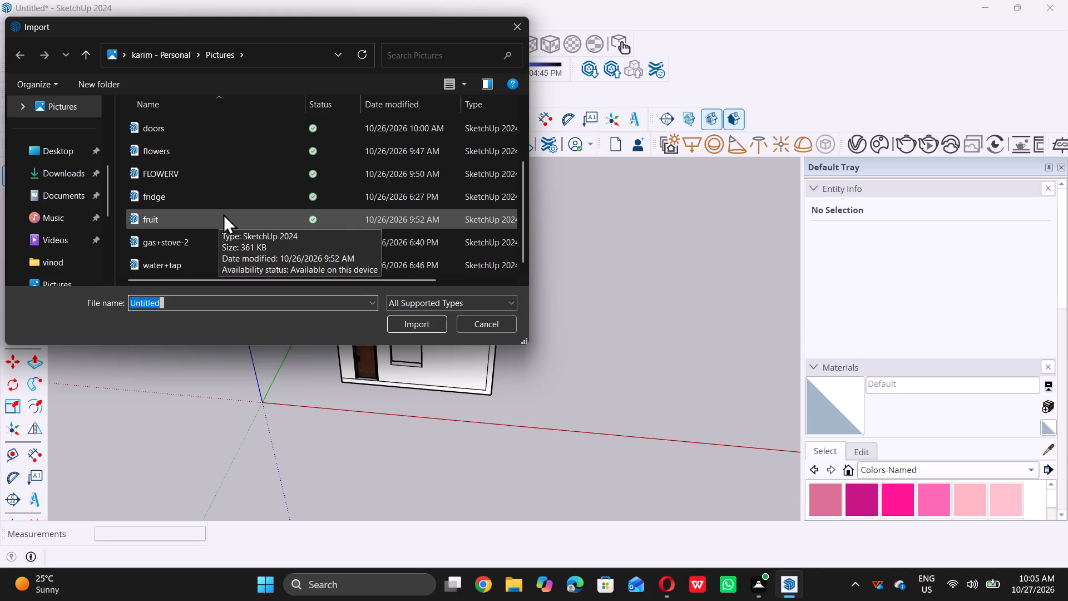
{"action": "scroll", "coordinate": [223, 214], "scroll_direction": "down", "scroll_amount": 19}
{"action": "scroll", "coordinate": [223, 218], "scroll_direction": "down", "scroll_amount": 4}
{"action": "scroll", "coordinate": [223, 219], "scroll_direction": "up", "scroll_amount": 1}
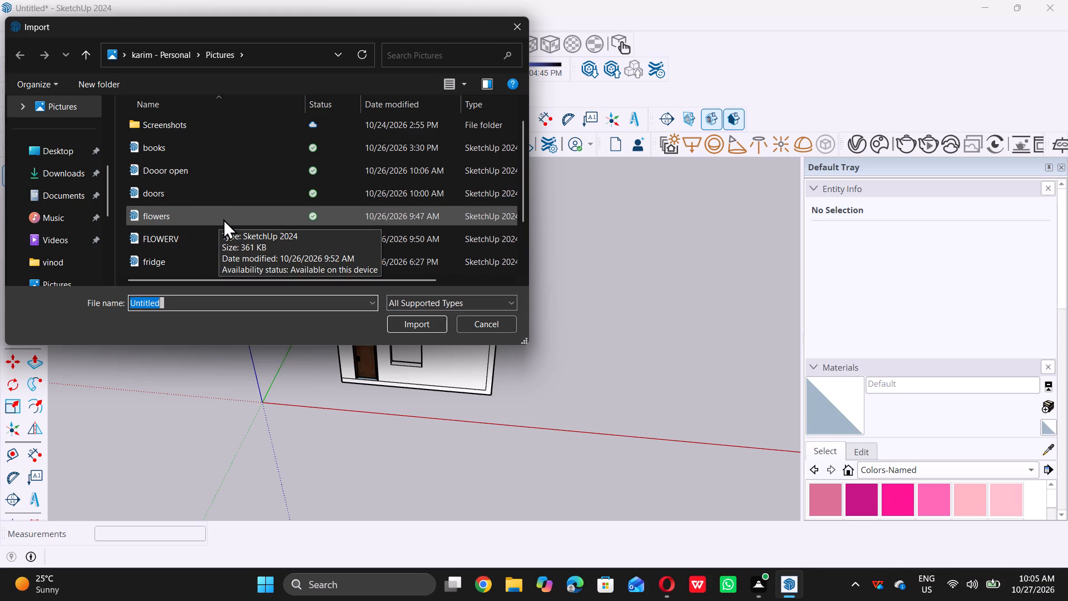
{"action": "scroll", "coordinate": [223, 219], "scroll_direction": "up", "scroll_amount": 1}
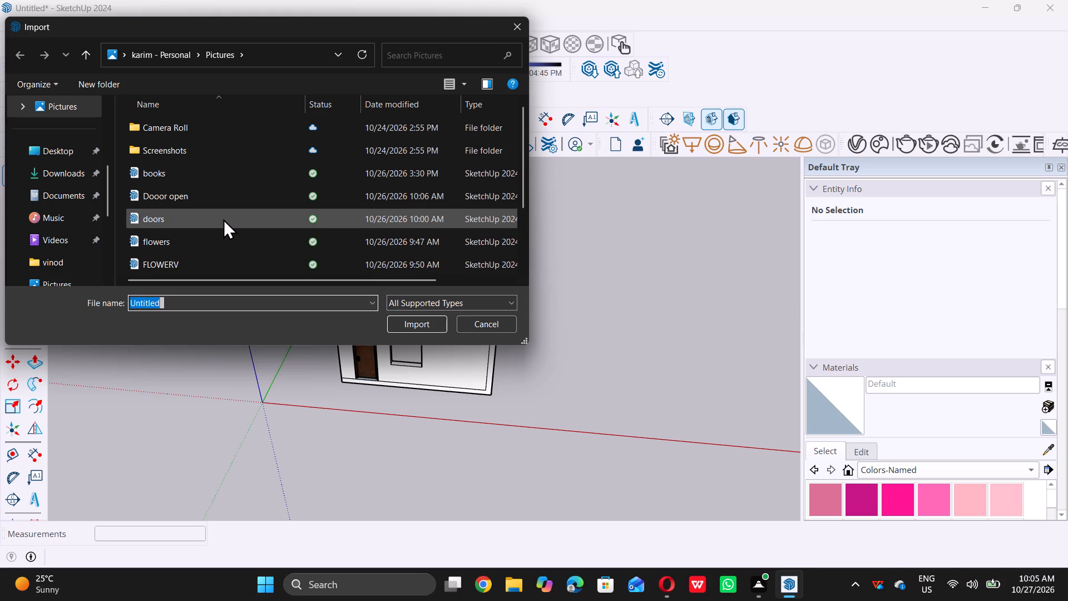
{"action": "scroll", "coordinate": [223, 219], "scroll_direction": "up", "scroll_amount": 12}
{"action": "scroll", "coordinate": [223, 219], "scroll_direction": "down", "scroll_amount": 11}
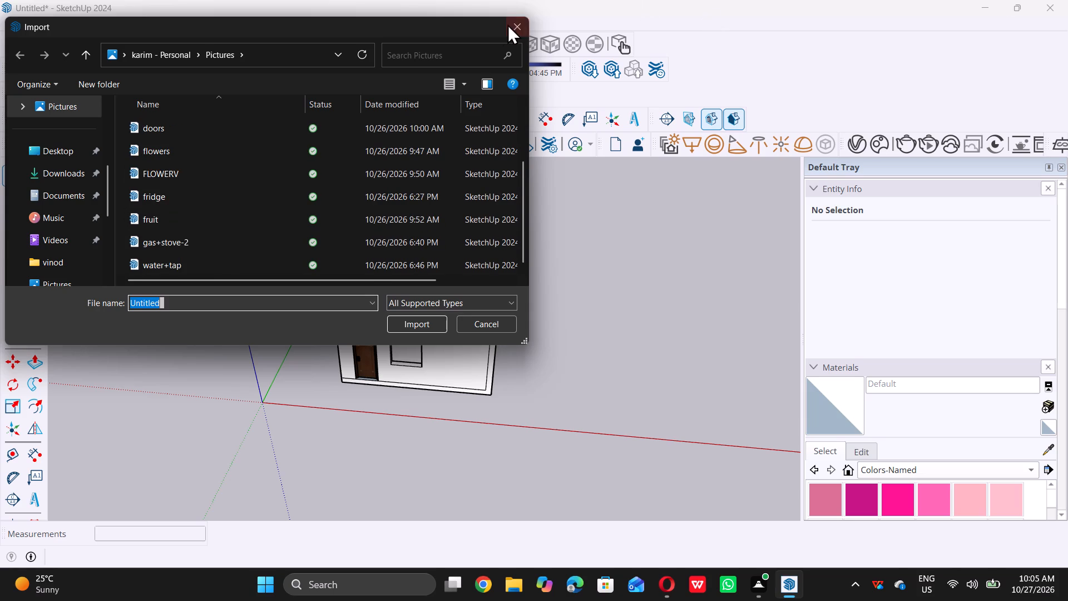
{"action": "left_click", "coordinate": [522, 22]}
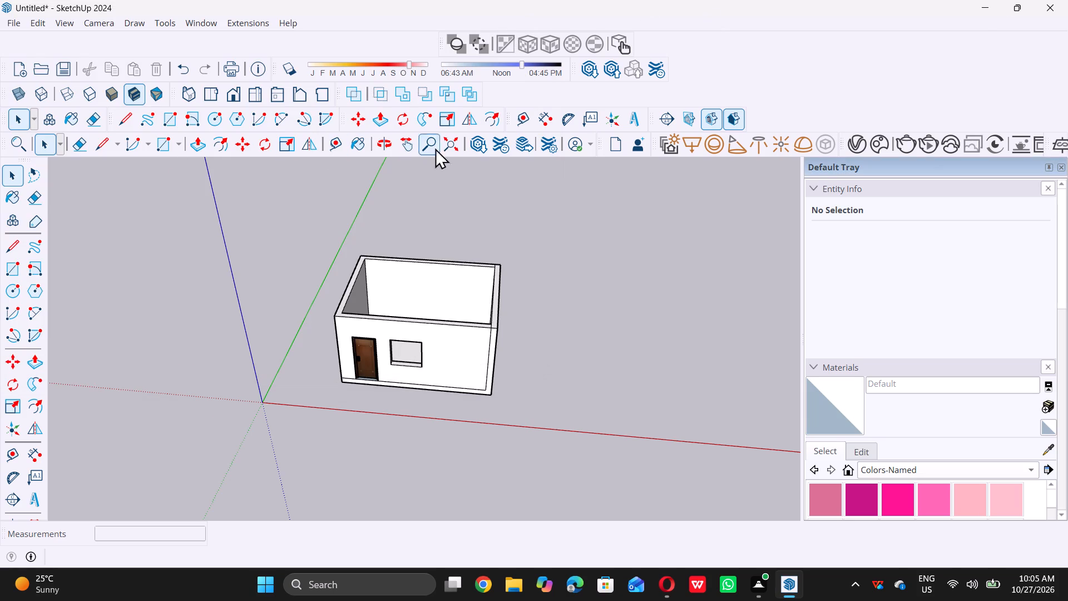
Search the 3D Warehouse for "window" in place of the previous door search.
{"action": "double_click", "coordinate": [477, 147]}
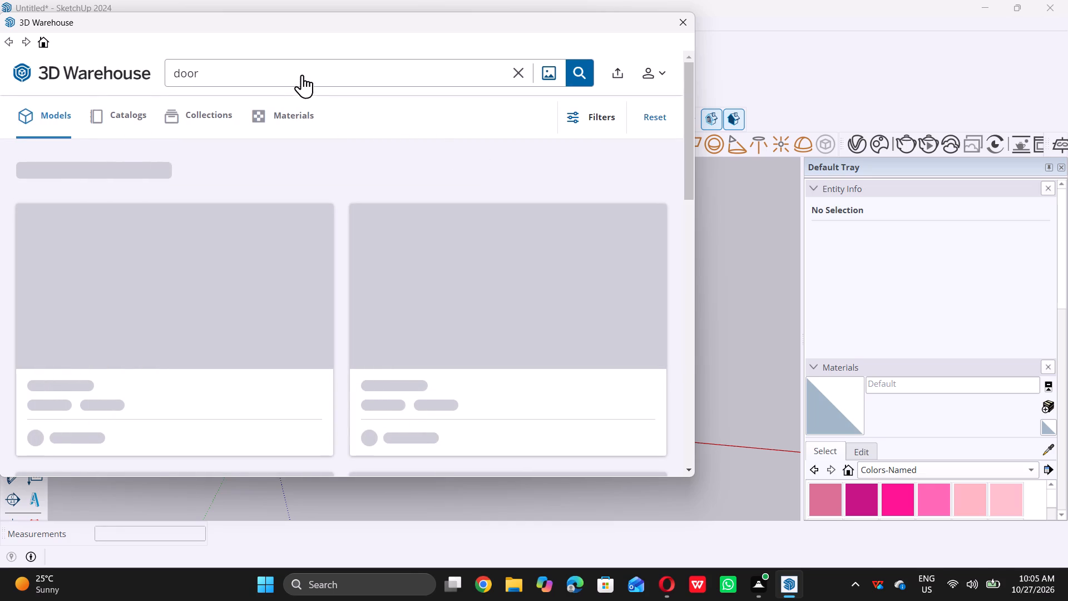
{"action": "left_click", "coordinate": [301, 72]}
{"action": "left_click", "coordinate": [221, 73]}
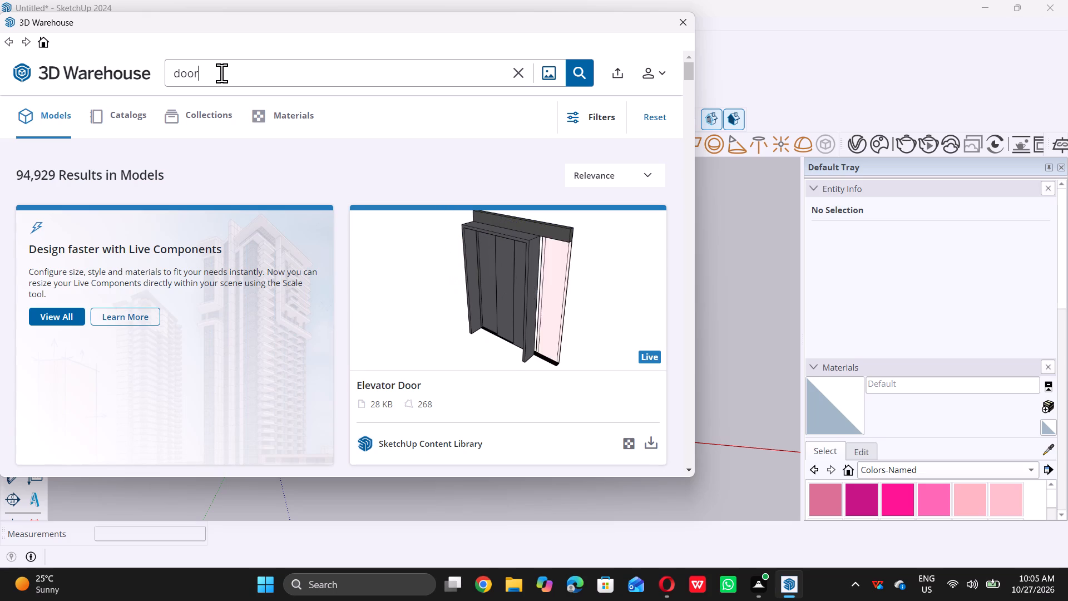
{"action": "key", "text": "BackSpace"}
{"action": "key", "text": "BackSpace"}
{"action": "key", "text": "BackSpace"}
{"action": "key", "text": "BackSpace"}
{"action": "key", "text": "BackSpace"}
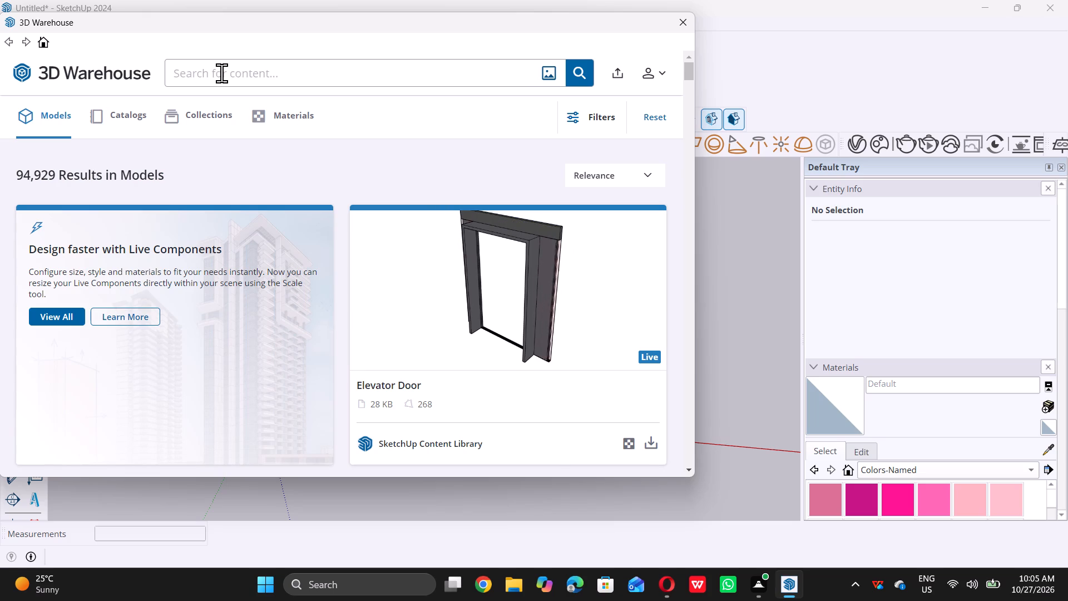
{"action": "type", "text": "window"}
{"action": "key", "text": "Return"}
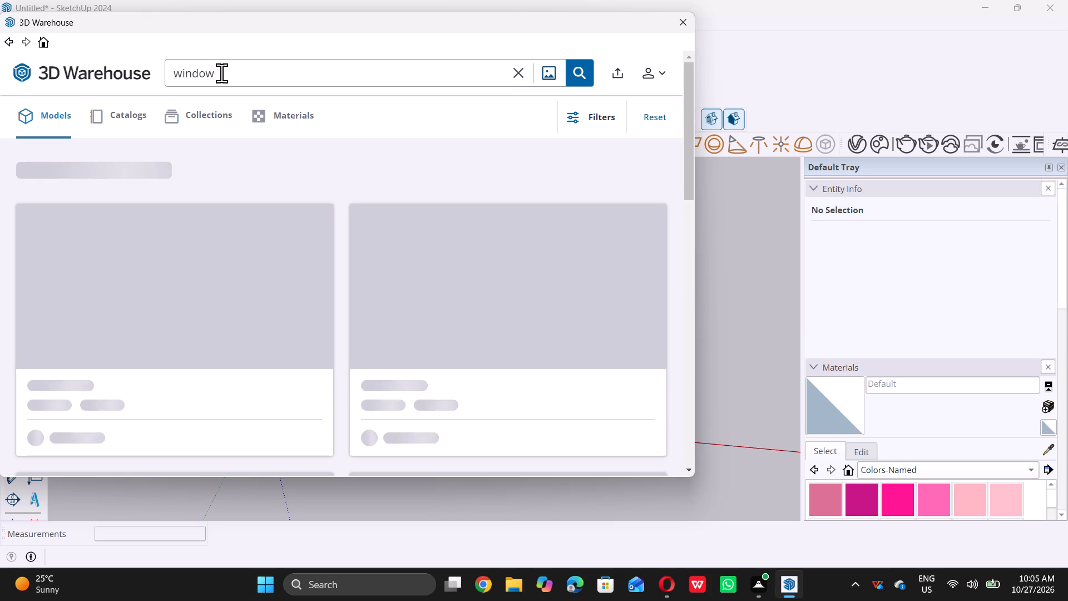
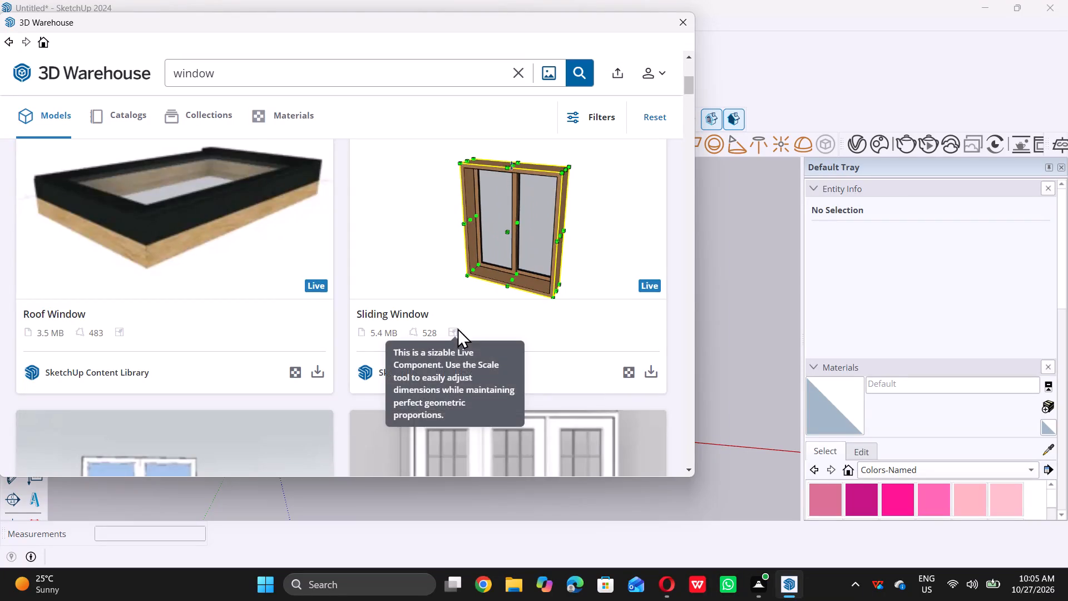
Browse the 3D Warehouse window results for a model that suits the room's front window opening.
{"action": "scroll", "coordinate": [457, 328], "scroll_direction": "down", "scroll_amount": 5}
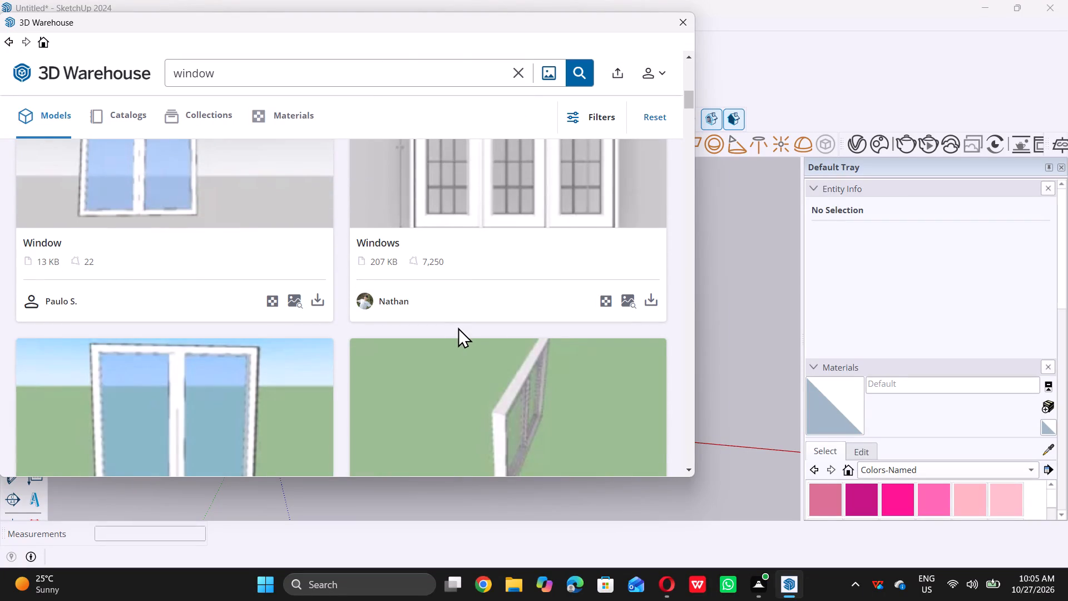
{"action": "scroll", "coordinate": [458, 327], "scroll_direction": "down", "scroll_amount": 11}
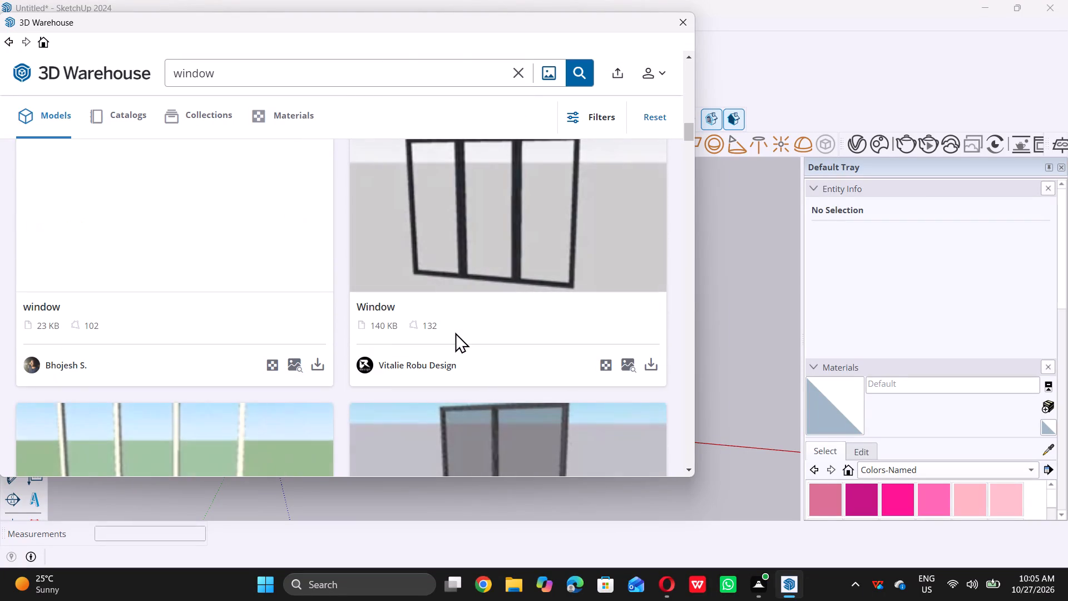
{"action": "scroll", "coordinate": [455, 332], "scroll_direction": "down", "scroll_amount": 11}
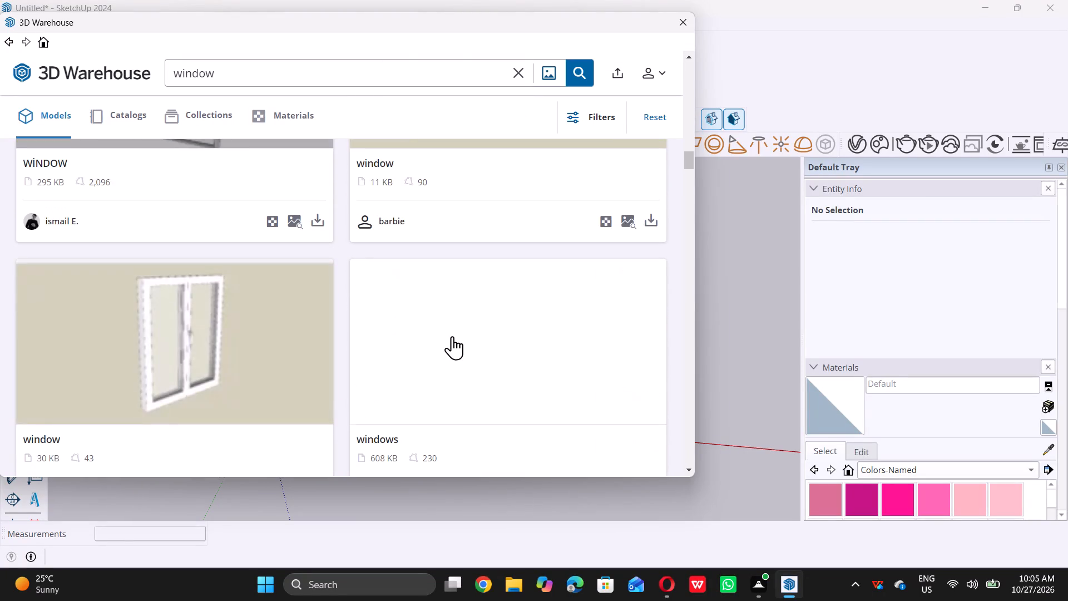
{"action": "scroll", "coordinate": [452, 336], "scroll_direction": "down", "scroll_amount": 12}
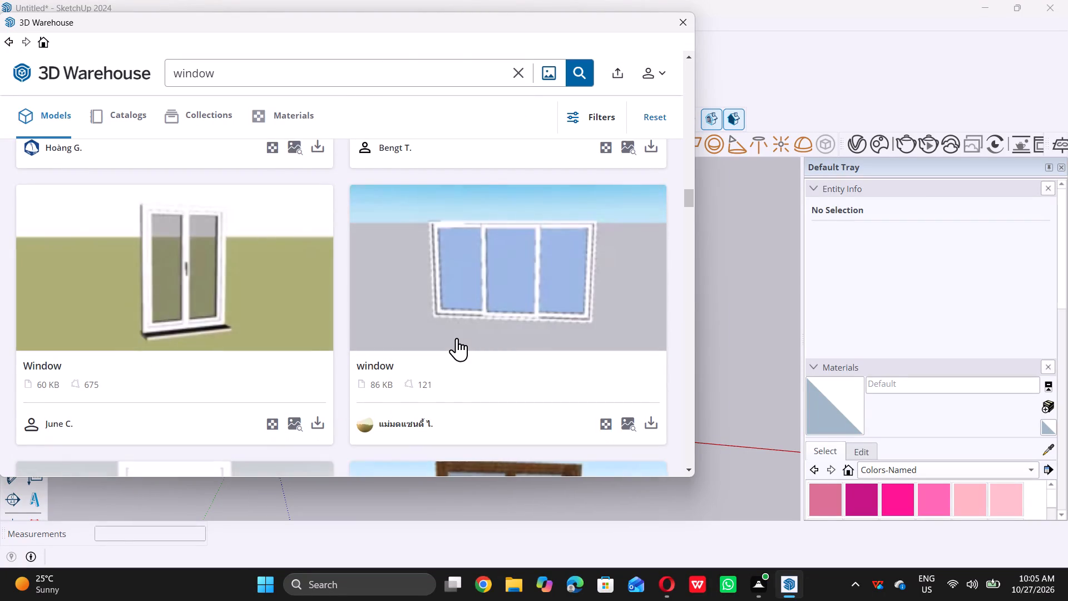
{"action": "scroll", "coordinate": [457, 338], "scroll_direction": "down", "scroll_amount": 6}
{"action": "scroll", "coordinate": [457, 338], "scroll_direction": "up", "scroll_amount": 5}
{"action": "scroll", "coordinate": [457, 338], "scroll_direction": "down", "scroll_amount": 3}
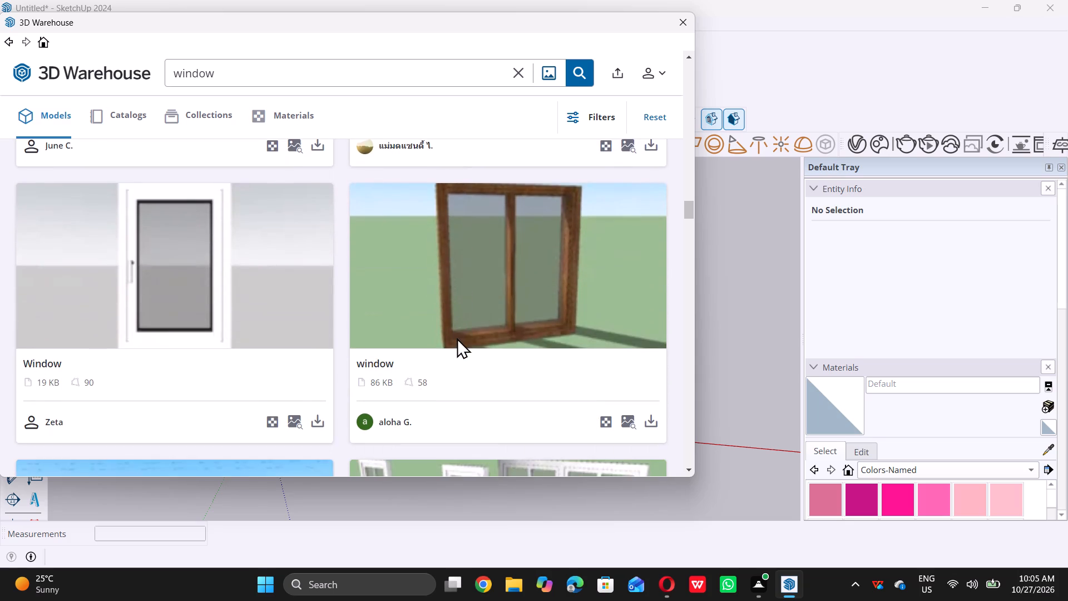
{"action": "scroll", "coordinate": [457, 338], "scroll_direction": "down", "scroll_amount": 8}
{"action": "scroll", "coordinate": [455, 339], "scroll_direction": "up", "scroll_amount": 1}
{"action": "scroll", "coordinate": [455, 339], "scroll_direction": "down", "scroll_amount": 2}
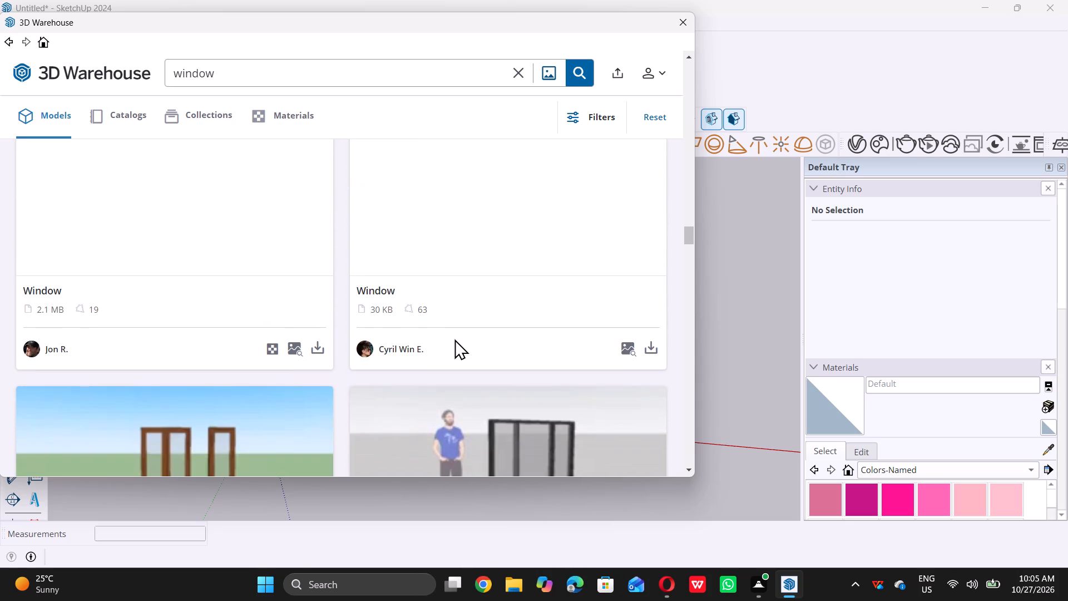
{"action": "scroll", "coordinate": [448, 346], "scroll_direction": "down", "scroll_amount": 2}
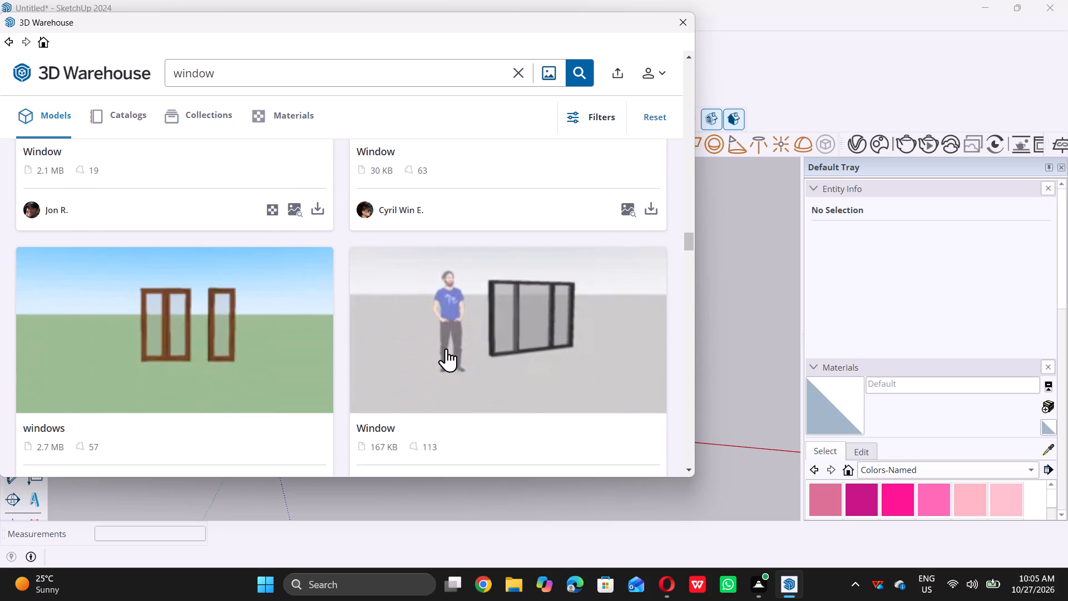
{"action": "scroll", "coordinate": [446, 348], "scroll_direction": "down", "scroll_amount": 8}
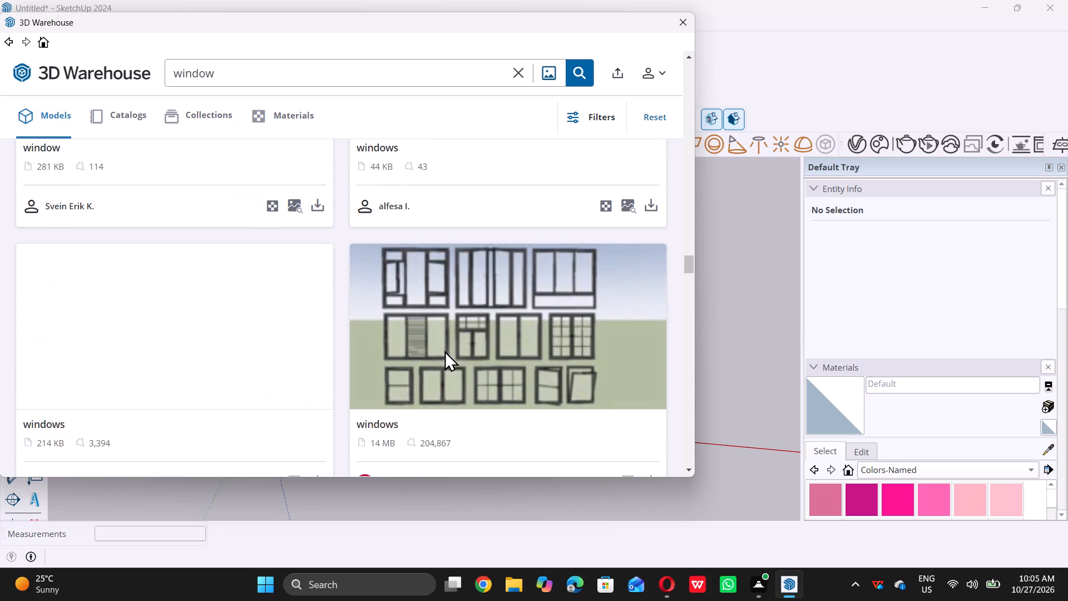
{"action": "scroll", "coordinate": [444, 351], "scroll_direction": "down", "scroll_amount": 8}
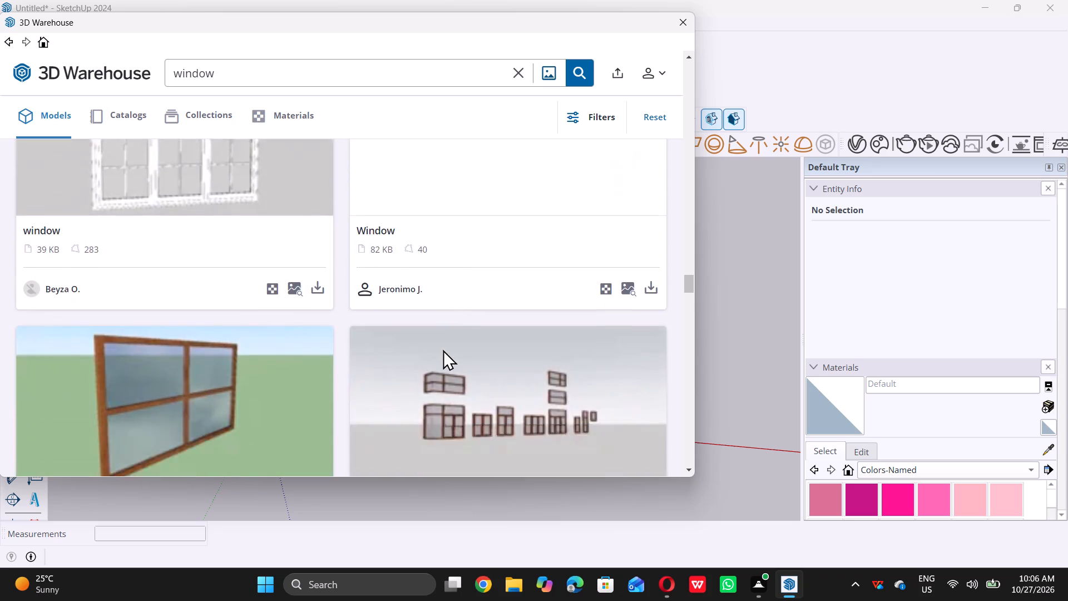
{"action": "scroll", "coordinate": [443, 349], "scroll_direction": "down", "scroll_amount": 8}
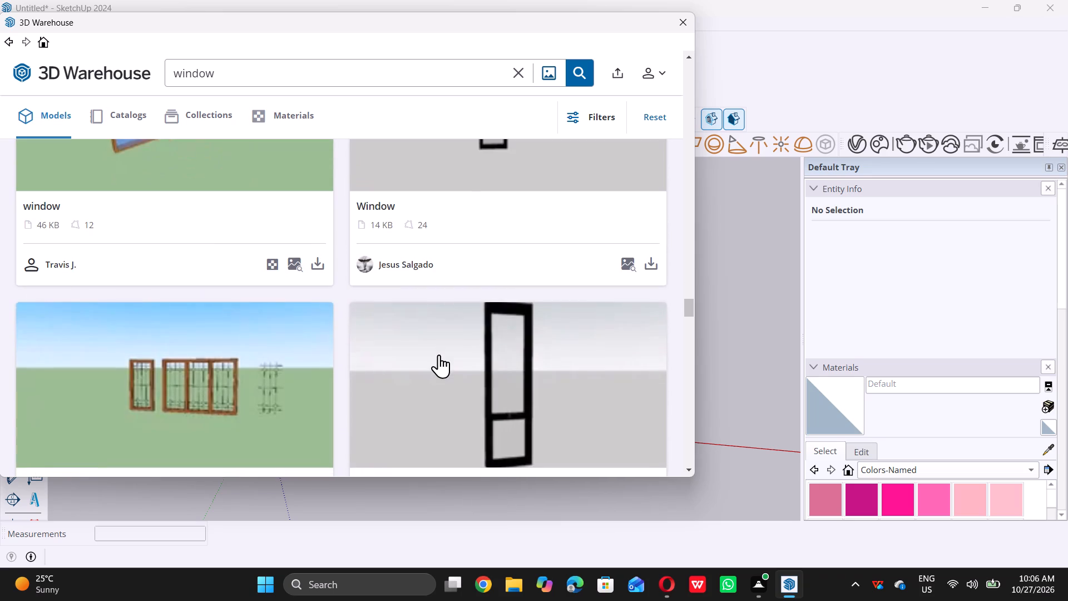
{"action": "scroll", "coordinate": [439, 354], "scroll_direction": "down", "scroll_amount": 10}
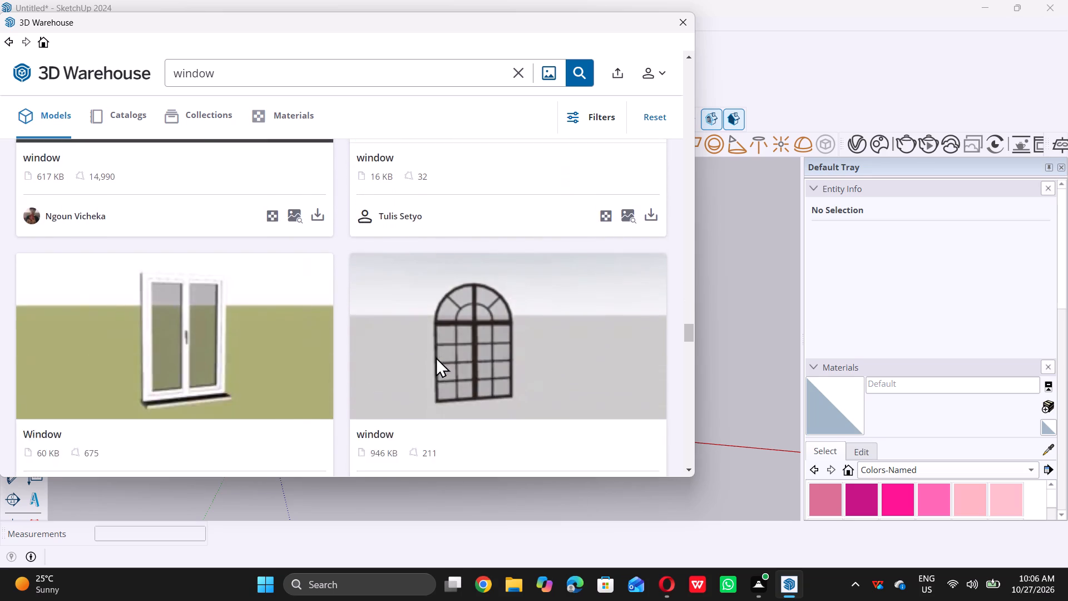
{"action": "scroll", "coordinate": [436, 357], "scroll_direction": "down", "scroll_amount": 6}
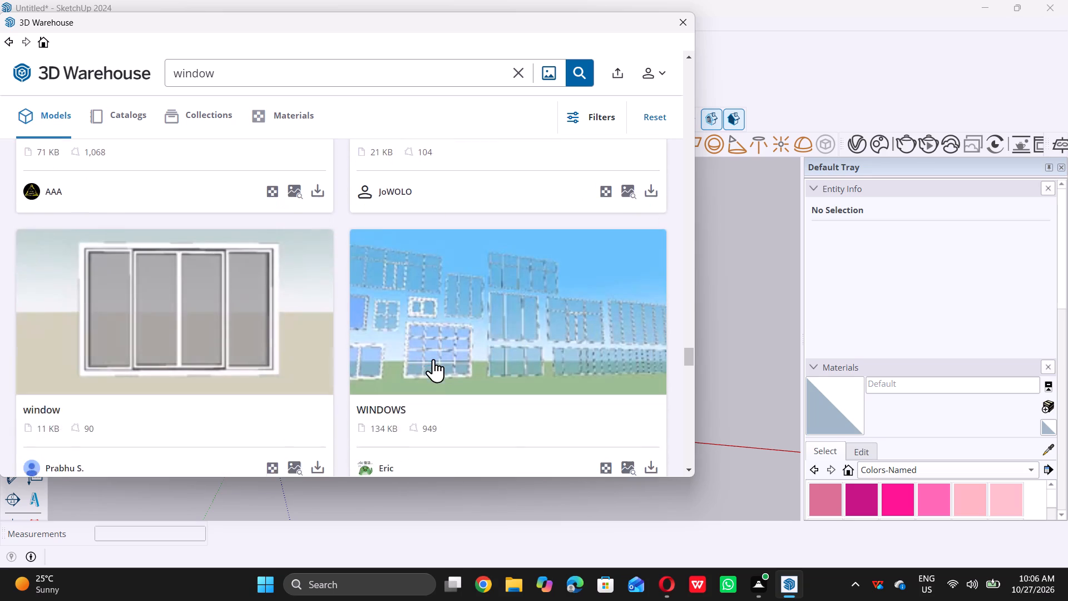
{"action": "scroll", "coordinate": [433, 359], "scroll_direction": "down", "scroll_amount": 1}
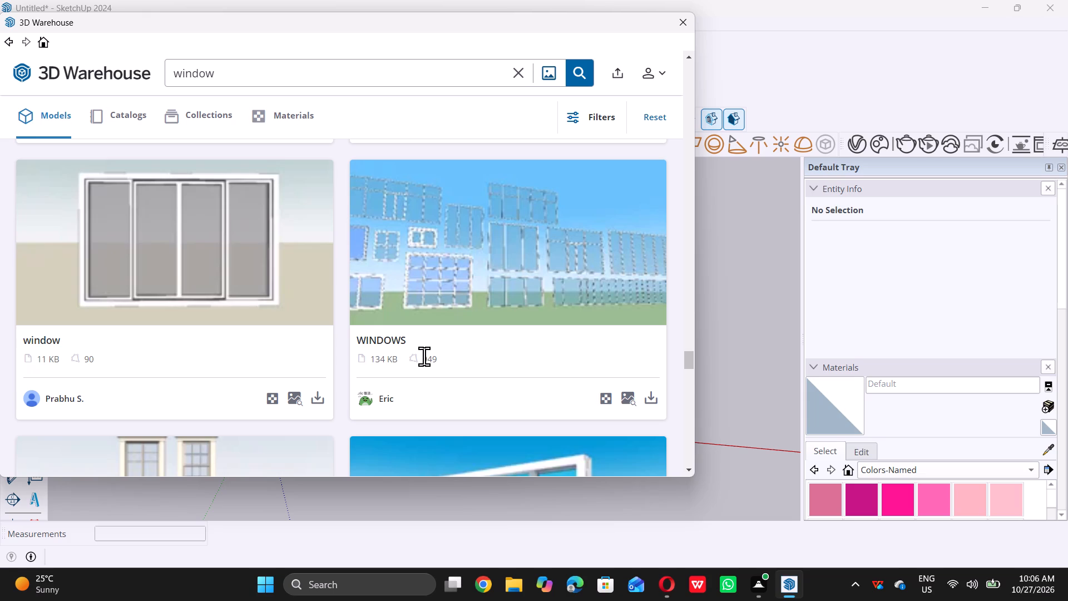
{"action": "scroll", "coordinate": [394, 353], "scroll_direction": "down", "scroll_amount": 5}
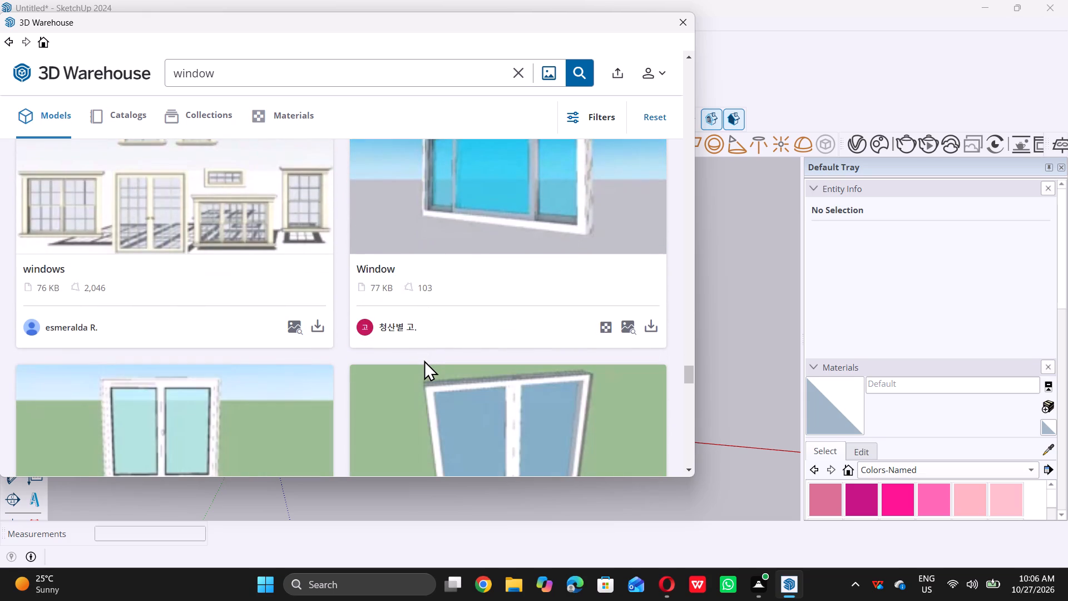
{"action": "scroll", "coordinate": [424, 362], "scroll_direction": "down", "scroll_amount": 10}
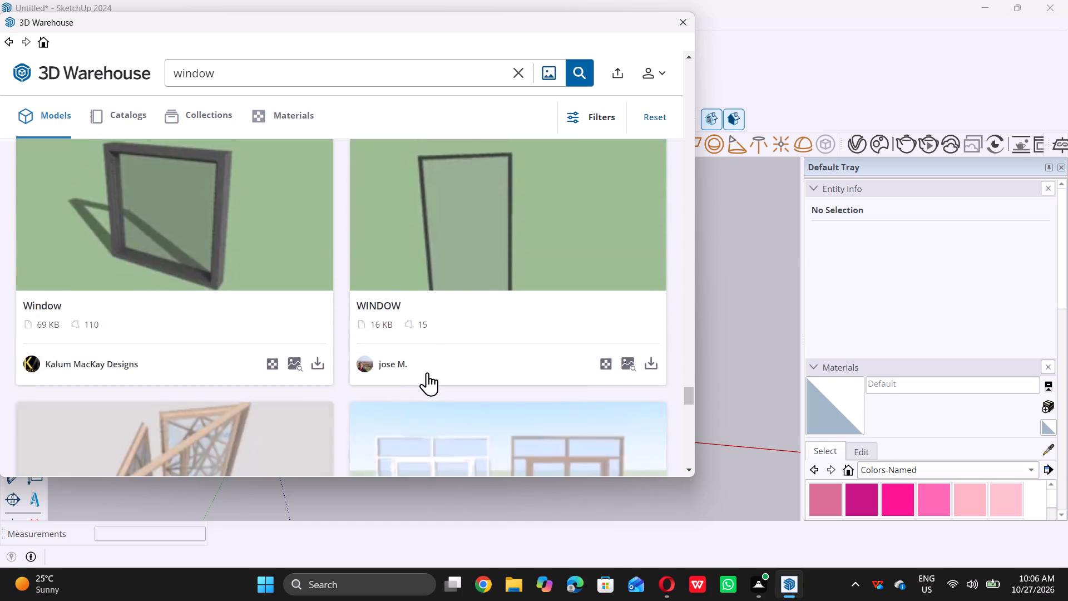
{"action": "scroll", "coordinate": [427, 372], "scroll_direction": "down", "scroll_amount": 14}
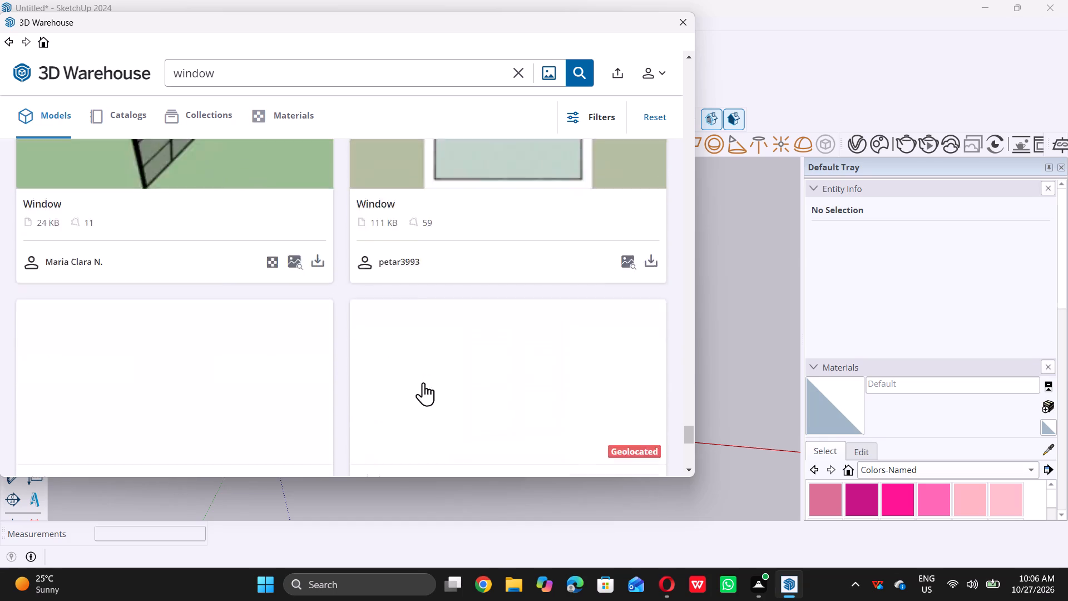
{"action": "scroll", "coordinate": [421, 382], "scroll_direction": "down", "scroll_amount": 8}
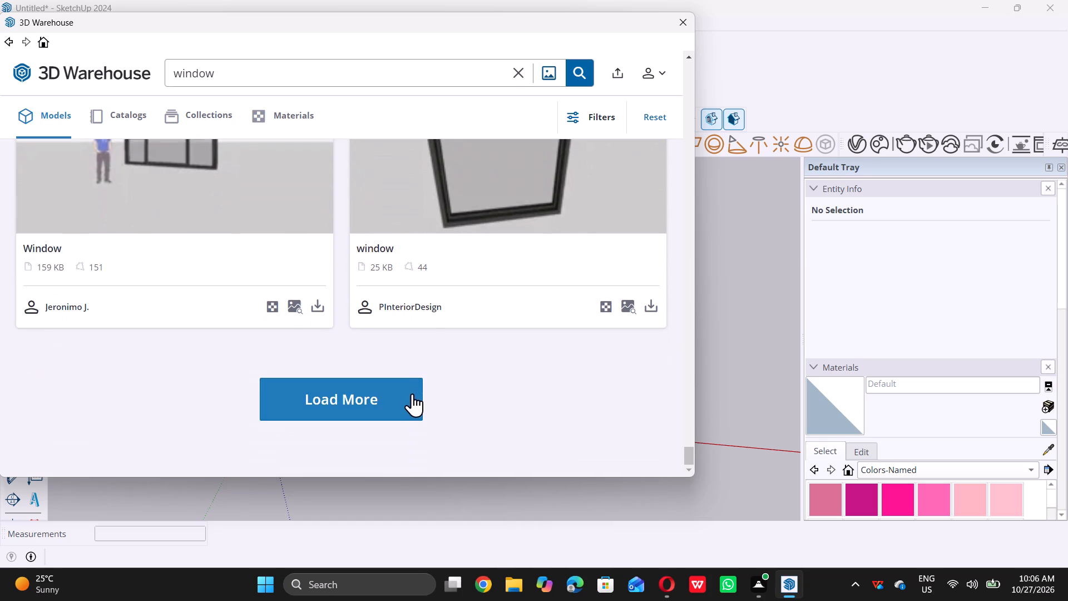
{"action": "scroll", "coordinate": [412, 393], "scroll_direction": "up", "scroll_amount": 12}
{"action": "scroll", "coordinate": [410, 386], "scroll_direction": "up", "scroll_amount": 14}
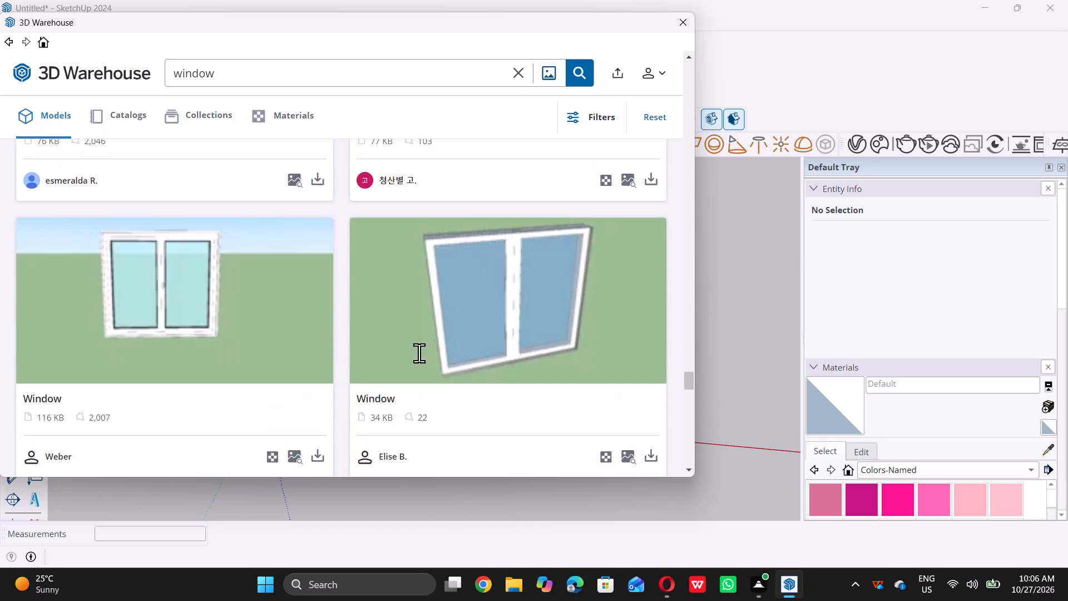
{"action": "scroll", "coordinate": [419, 353], "scroll_direction": "up", "scroll_amount": 20}
{"action": "scroll", "coordinate": [419, 353], "scroll_direction": "up", "scroll_amount": 10}
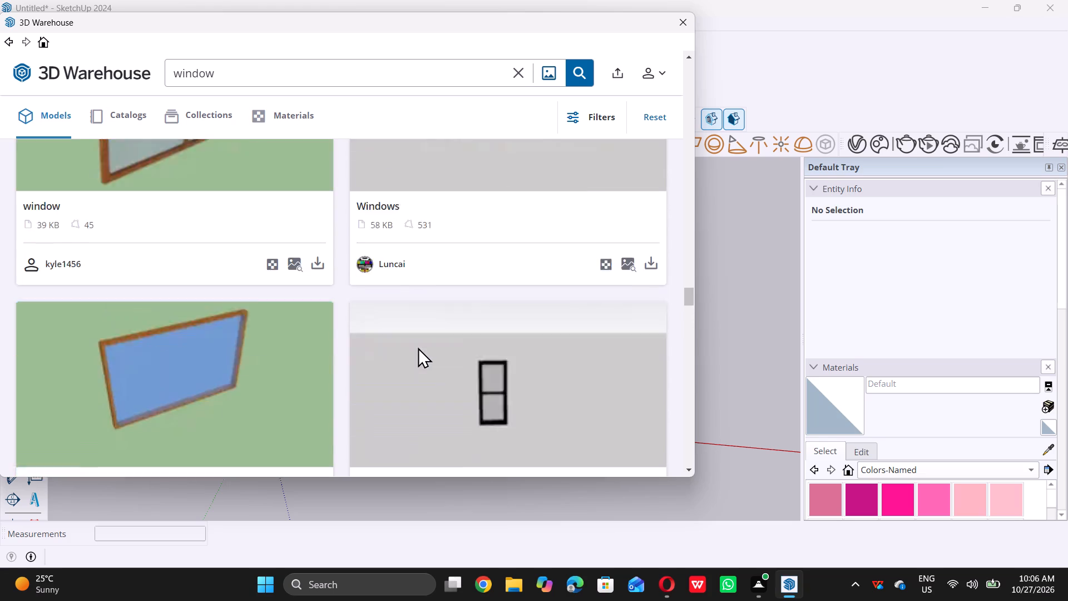
{"action": "scroll", "coordinate": [417, 347], "scroll_direction": "up", "scroll_amount": 19}
{"action": "scroll", "coordinate": [415, 347], "scroll_direction": "up", "scroll_amount": 4}
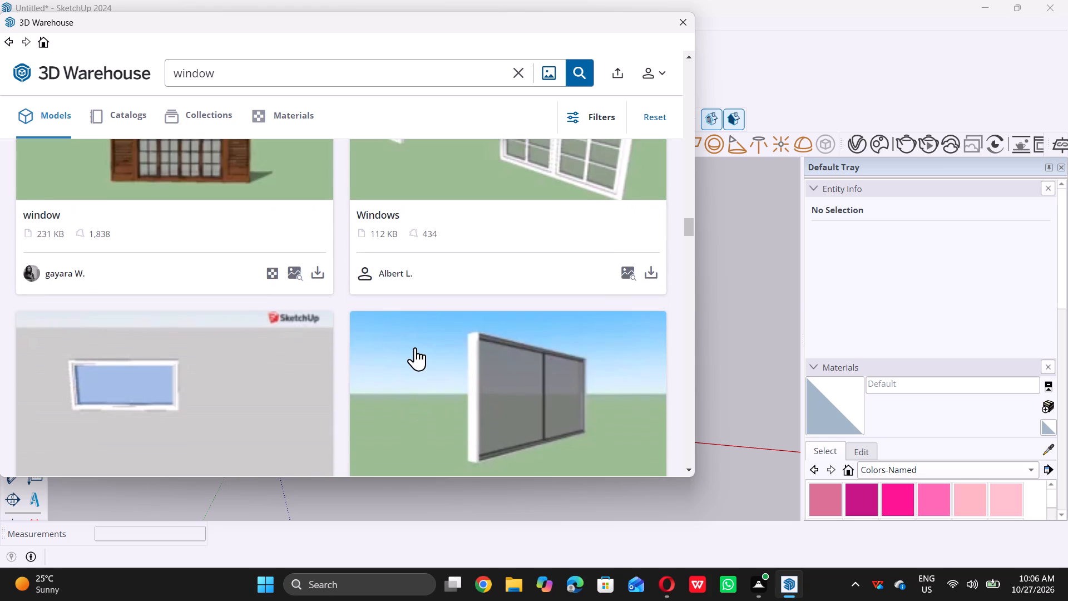
{"action": "scroll", "coordinate": [414, 347], "scroll_direction": "down", "scroll_amount": 6}
{"action": "scroll", "coordinate": [414, 349], "scroll_direction": "up", "scroll_amount": 11}
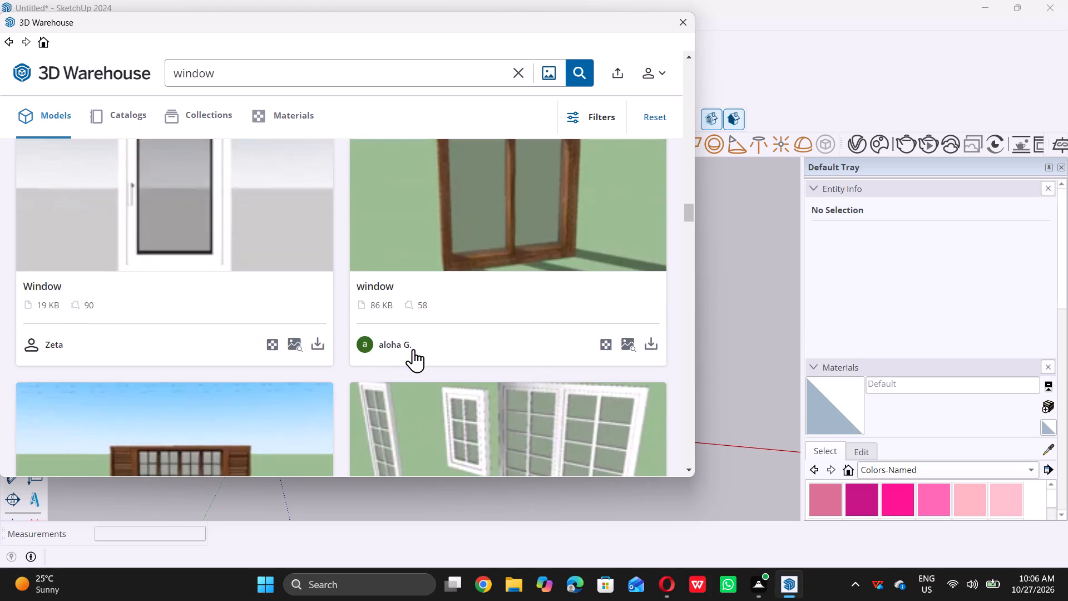
{"action": "scroll", "coordinate": [413, 349], "scroll_direction": "up", "scroll_amount": 5}
{"action": "scroll", "coordinate": [413, 349], "scroll_direction": "down", "scroll_amount": 3}
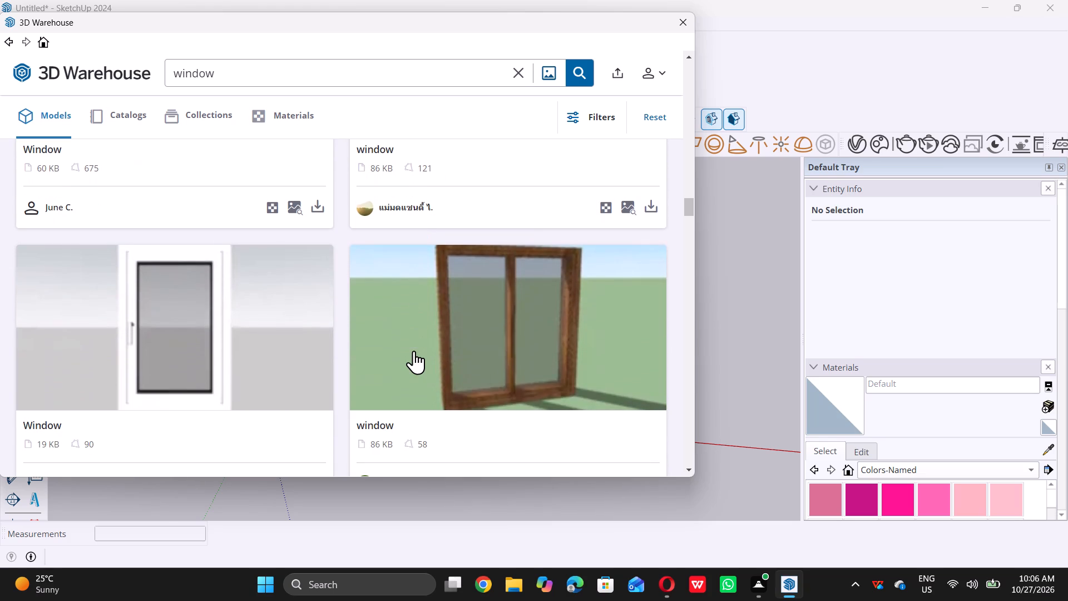
{"action": "scroll", "coordinate": [423, 345], "scroll_direction": "up", "scroll_amount": 12}
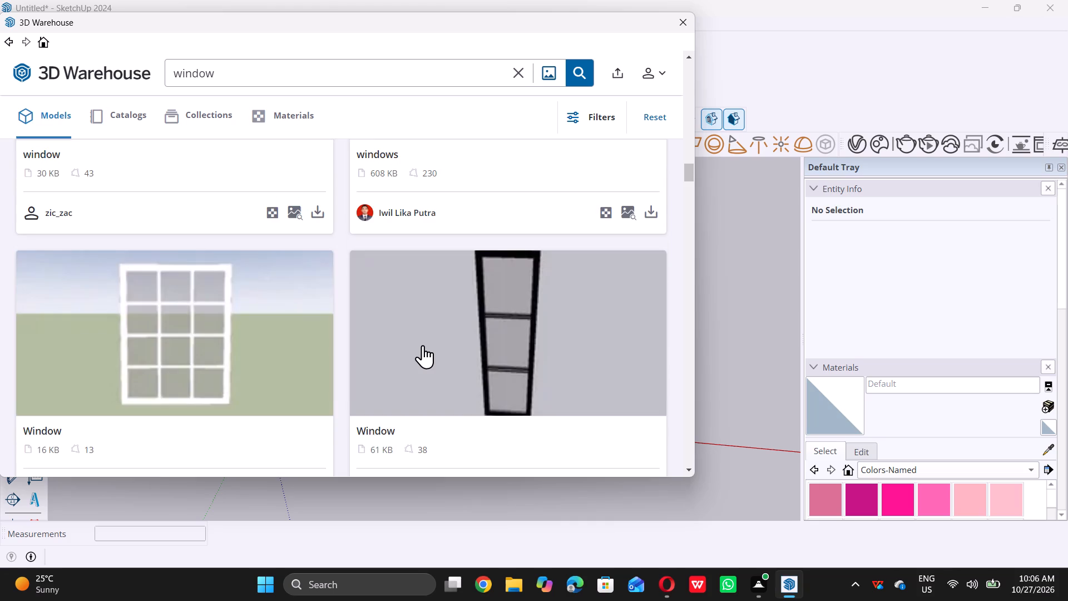
{"action": "scroll", "coordinate": [423, 345], "scroll_direction": "up", "scroll_amount": 18}
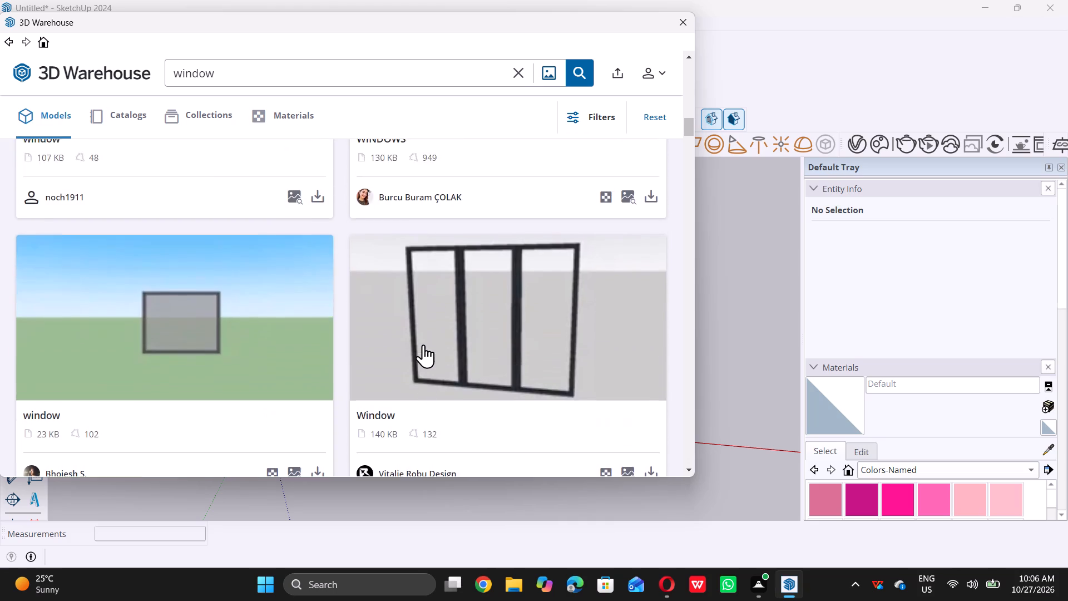
{"action": "scroll", "coordinate": [423, 344], "scroll_direction": "up", "scroll_amount": 5}
{"action": "scroll", "coordinate": [423, 344], "scroll_direction": "up", "scroll_amount": 20}
{"action": "scroll", "coordinate": [423, 344], "scroll_direction": "up", "scroll_amount": 1}
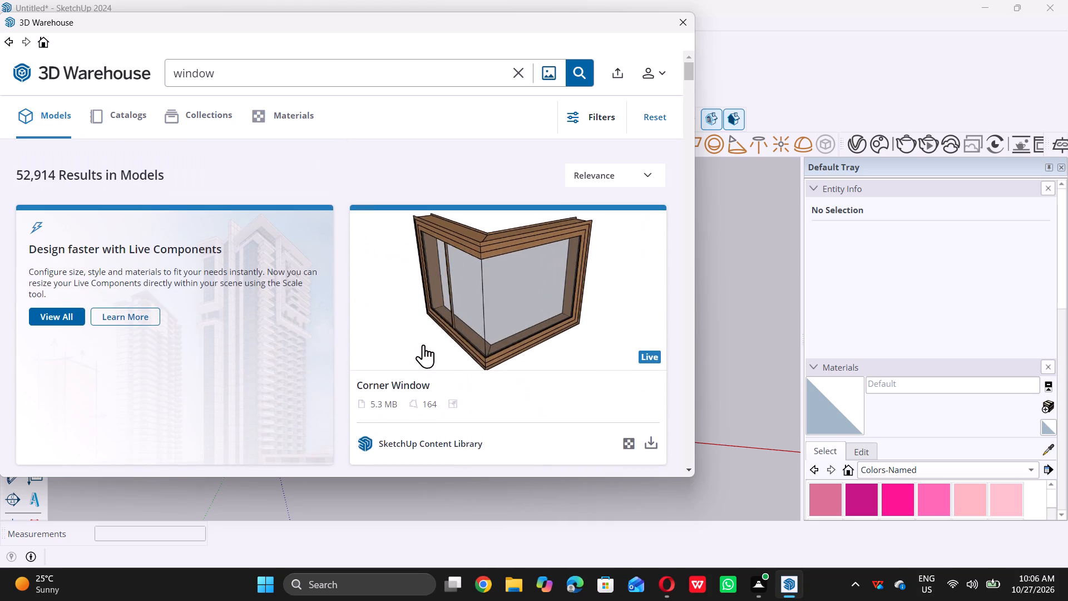
{"action": "scroll", "coordinate": [423, 344], "scroll_direction": "up", "scroll_amount": 1}
{"action": "scroll", "coordinate": [423, 344], "scroll_direction": "down", "scroll_amount": 9}
{"action": "scroll", "coordinate": [423, 343], "scroll_direction": "up", "scroll_amount": 7}
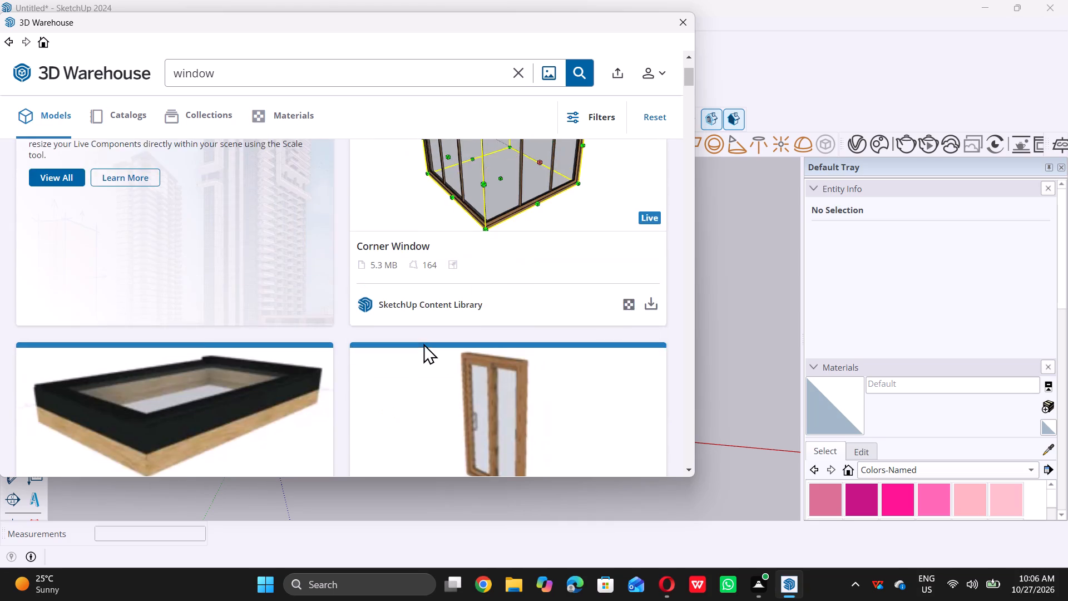
{"action": "scroll", "coordinate": [424, 343], "scroll_direction": "down", "scroll_amount": 13}
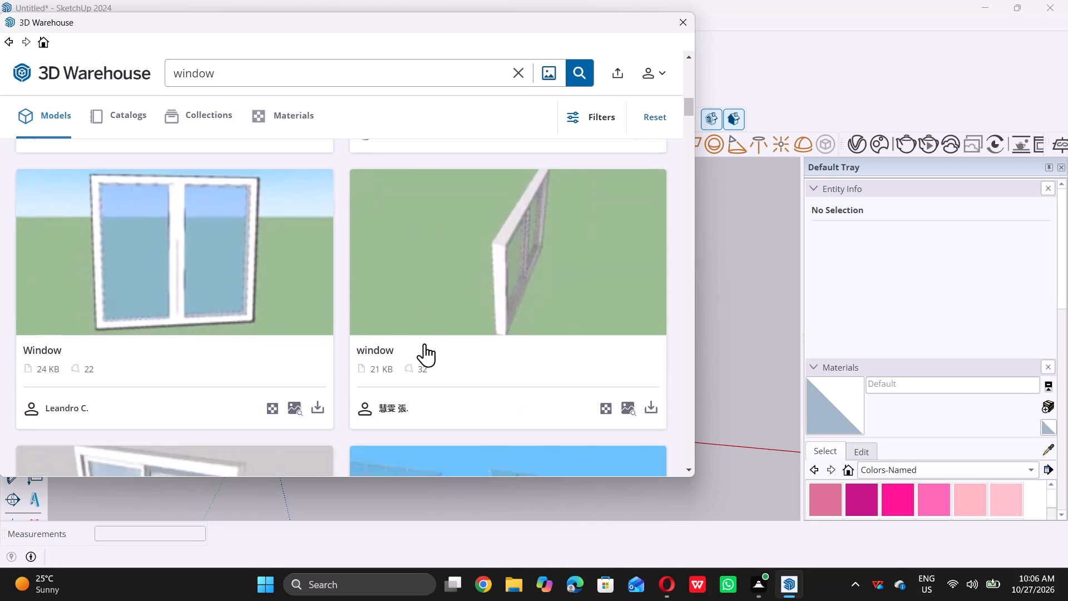
{"action": "scroll", "coordinate": [424, 343], "scroll_direction": "down", "scroll_amount": 13}
{"action": "scroll", "coordinate": [424, 348], "scroll_direction": "up", "scroll_amount": 3}
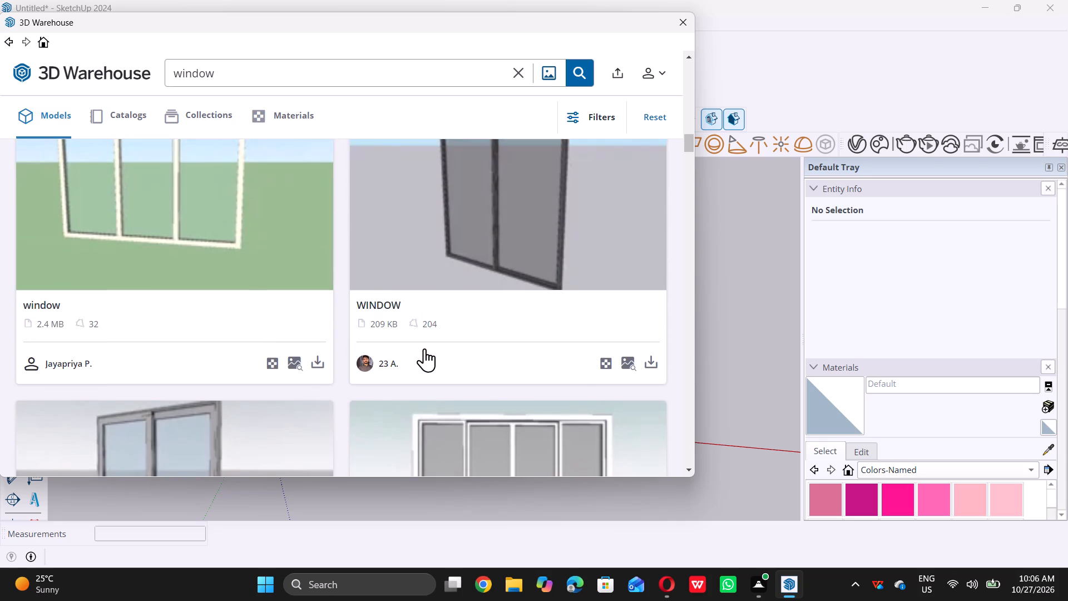
{"action": "scroll", "coordinate": [424, 348], "scroll_direction": "up", "scroll_amount": 1}
{"action": "scroll", "coordinate": [424, 349], "scroll_direction": "down", "scroll_amount": 2}
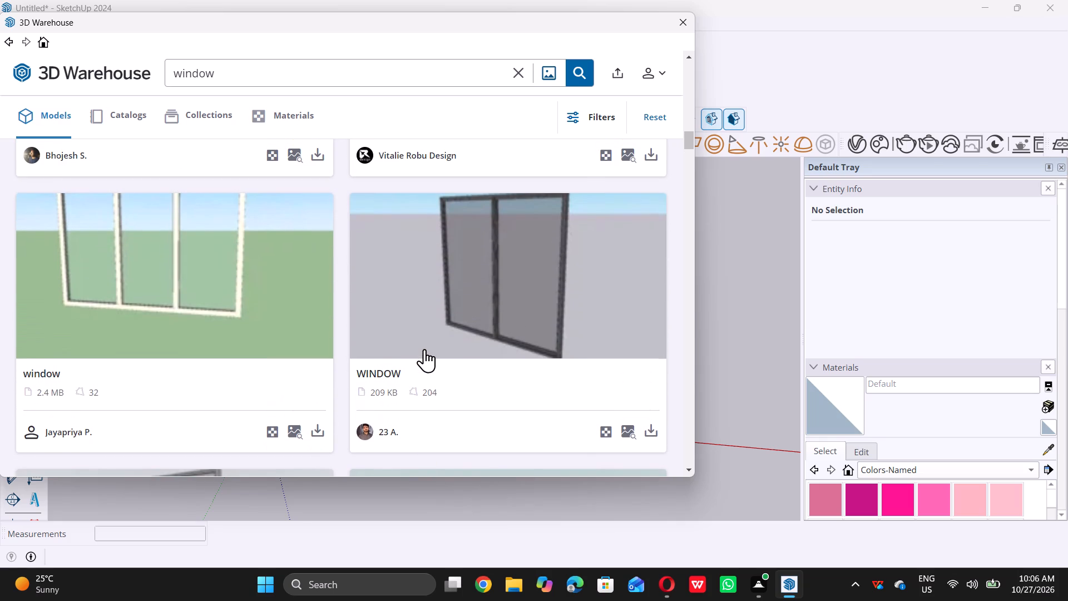
{"action": "scroll", "coordinate": [424, 349], "scroll_direction": "down", "scroll_amount": 19}
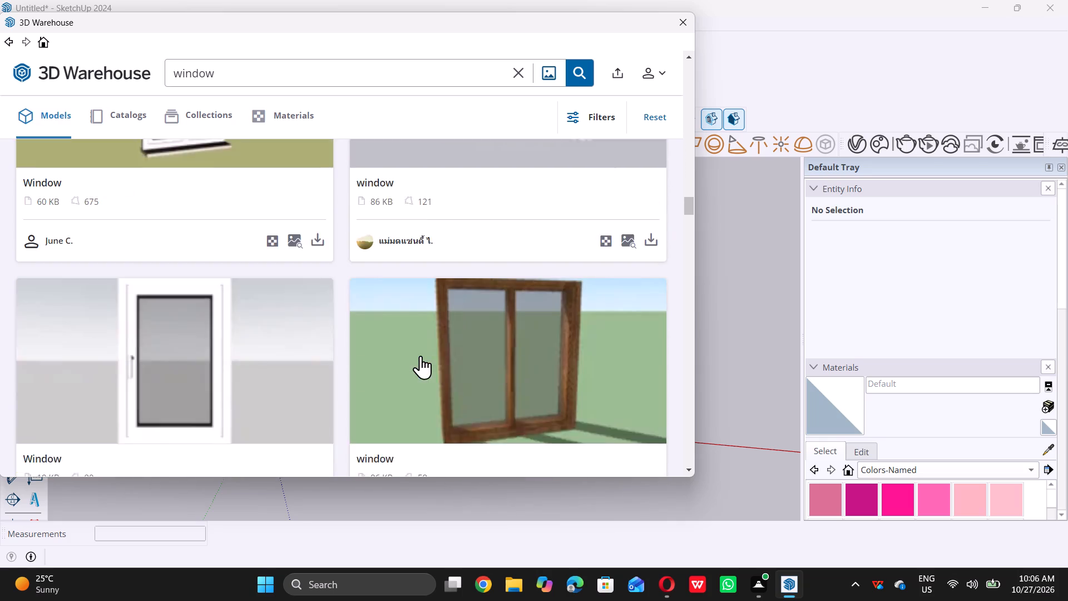
{"action": "scroll", "coordinate": [421, 356], "scroll_direction": "down", "scroll_amount": 4}
{"action": "scroll", "coordinate": [421, 358], "scroll_direction": "up", "scroll_amount": 1}
{"action": "scroll", "coordinate": [421, 358], "scroll_direction": "down", "scroll_amount": 2}
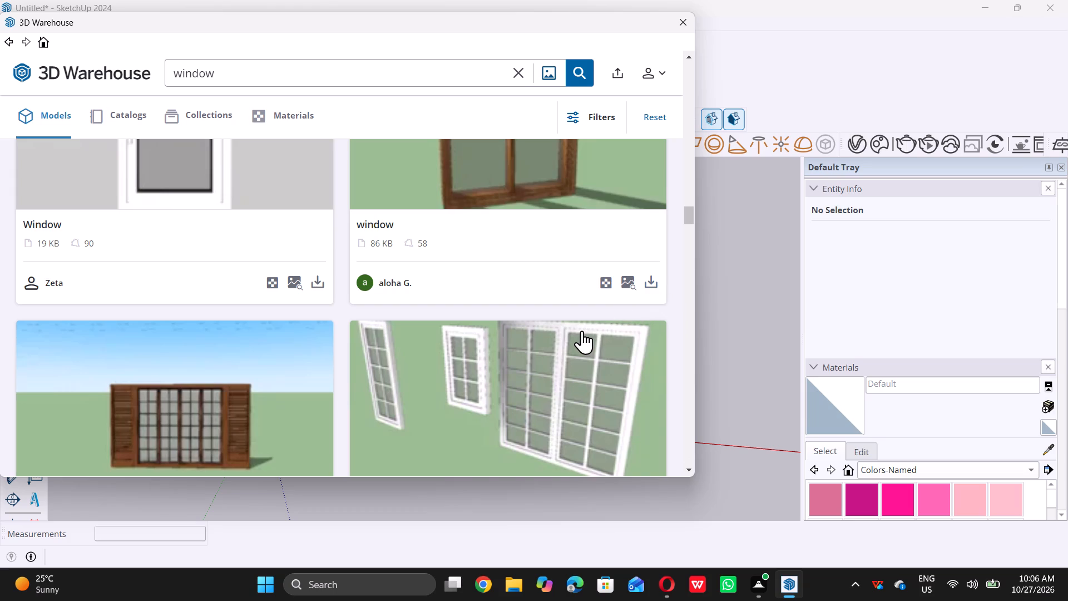
Download the brown wooden two-pane window (86 KB) straight into the model and place it beside the room, beyond its end along the red axis.
{"action": "scroll", "coordinate": [560, 343], "scroll_direction": "up", "scroll_amount": 2}
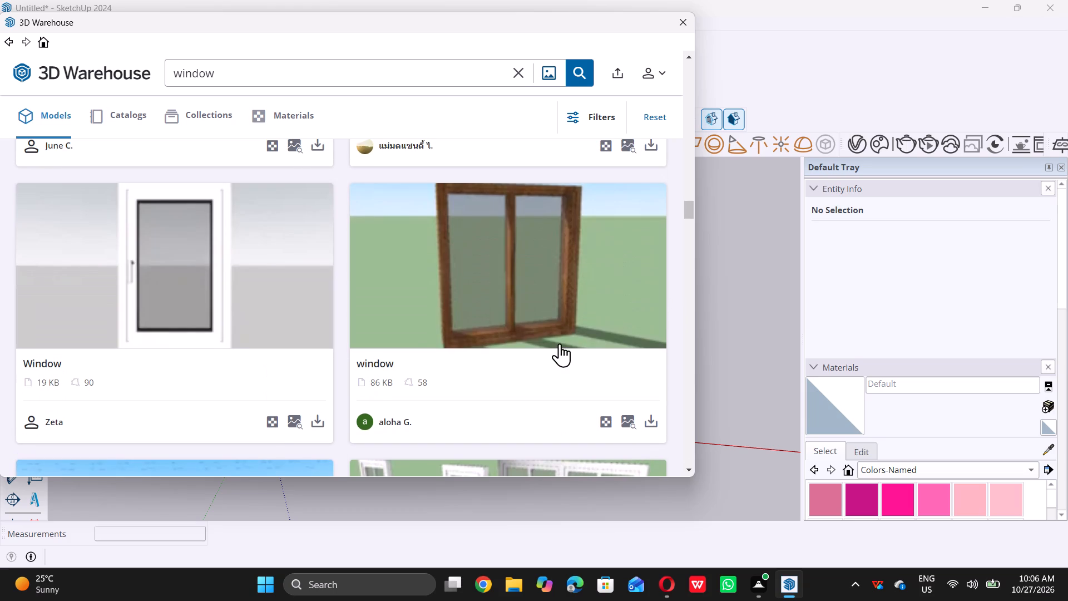
{"action": "left_click", "coordinate": [653, 424]}
{"action": "left_click", "coordinate": [296, 259]}
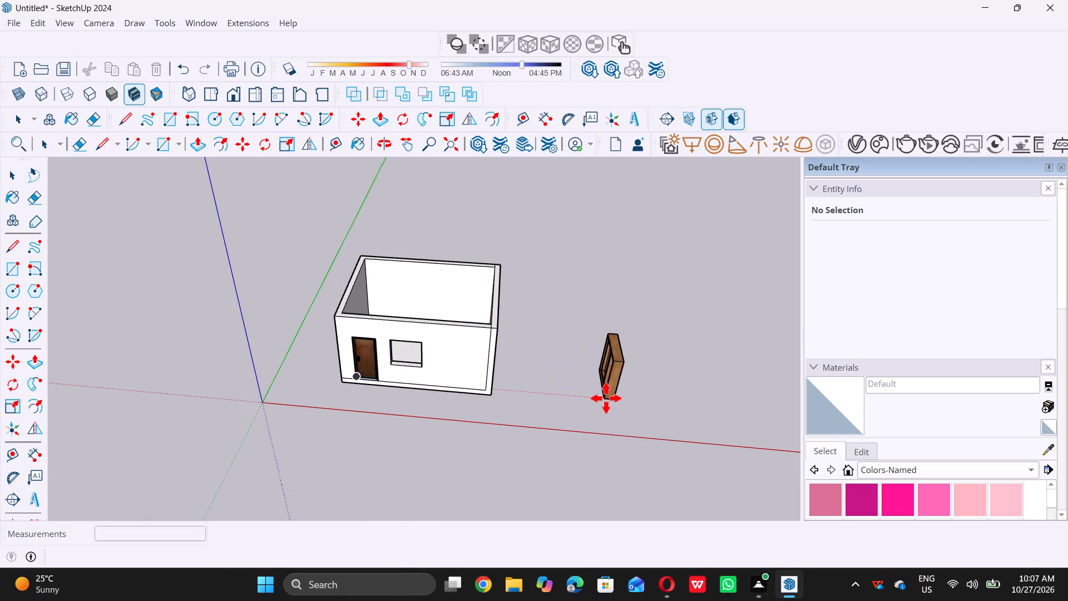
{"action": "left_click", "coordinate": [606, 396]}
{"action": "middle_click_drag", "start_coordinate": [629, 397], "coordinate": [450, 304]}
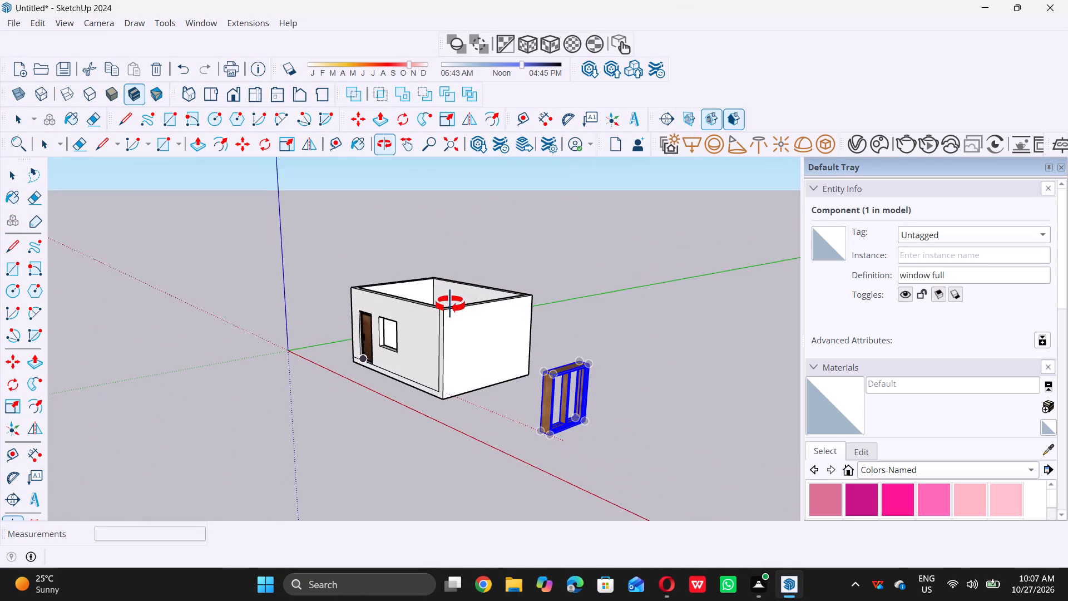
{"action": "middle_click_drag", "start_coordinate": [450, 304], "coordinate": [522, 326]}
{"action": "scroll", "coordinate": [523, 323], "scroll_direction": "down", "scroll_amount": 3}
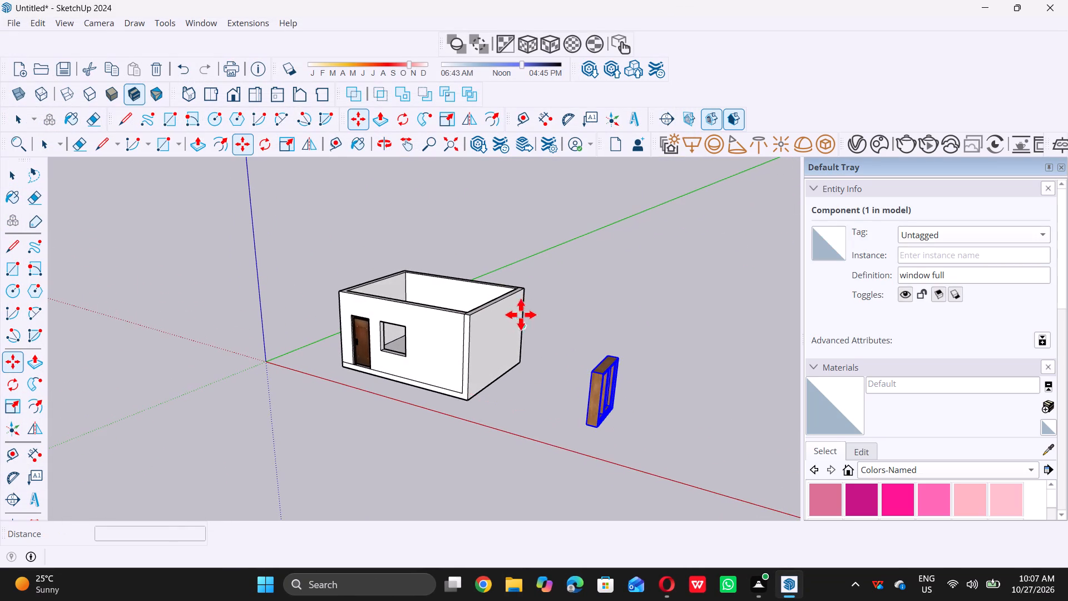
Rotate the window component 90° about the vertical axis so that its face is parallel to the room's front wall.
{"action": "scroll", "coordinate": [521, 314], "scroll_direction": "down", "scroll_amount": 7}
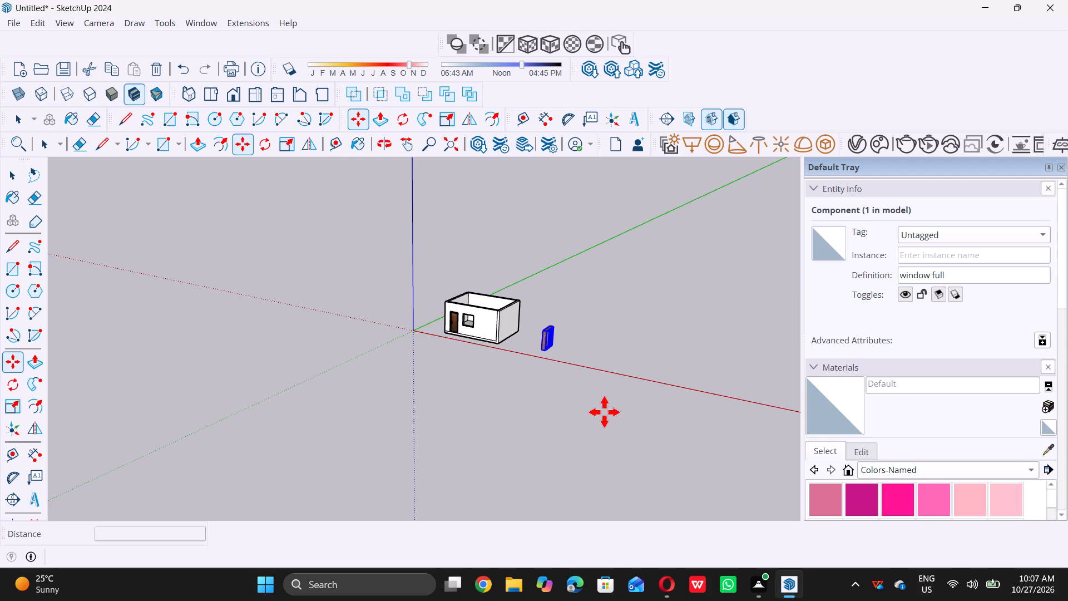
{"action": "key", "text": "q"}
{"action": "left_click", "coordinate": [598, 410]}
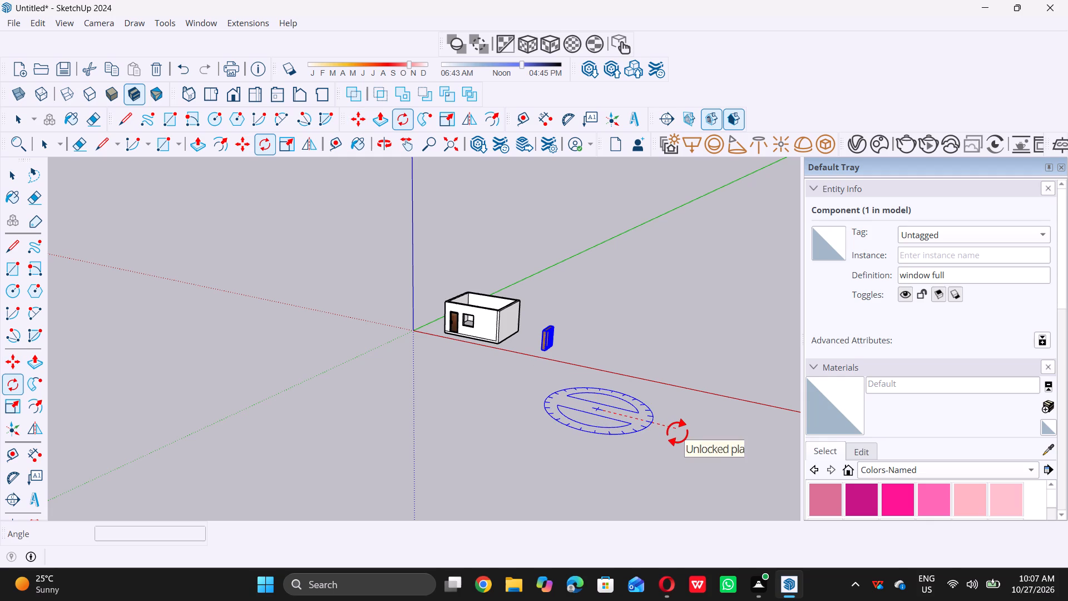
{"action": "left_click", "coordinate": [677, 432]}
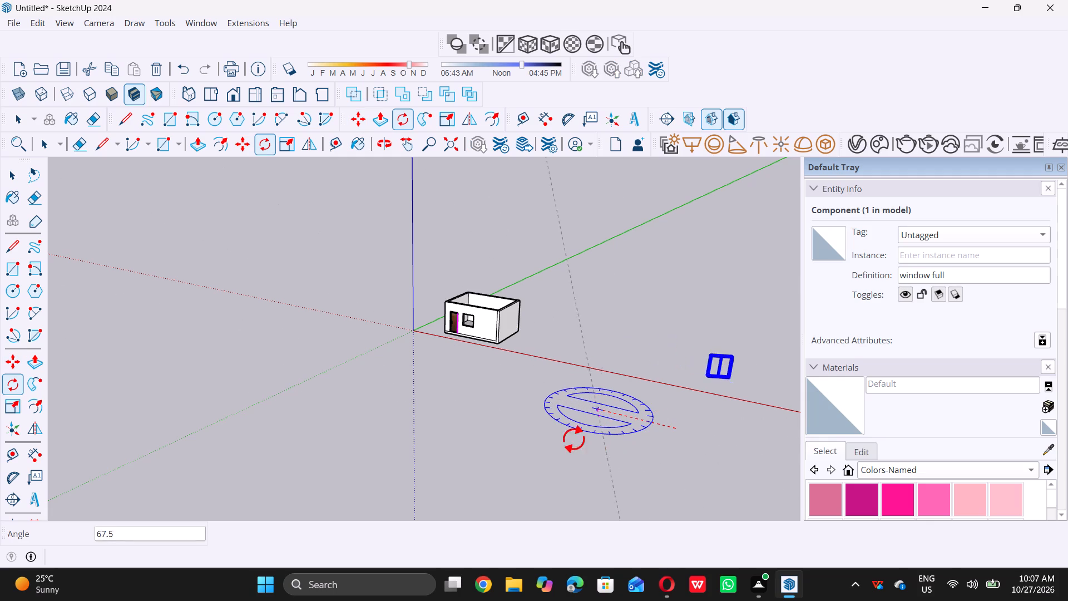
{"action": "left_click", "coordinate": [571, 441]}
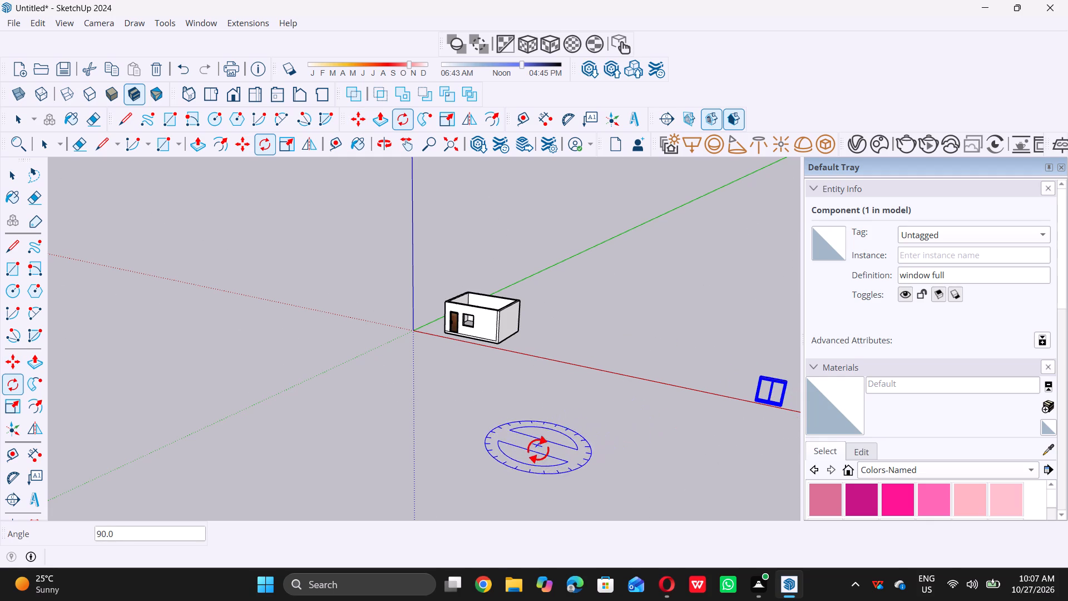
{"action": "key", "text": "space"}
Move the rotated window from beyond the room's end to the ground in front of the front wall, near the window opening.
{"action": "scroll", "coordinate": [495, 467], "scroll_direction": "down", "scroll_amount": 13}
{"action": "middle_click_drag", "start_coordinate": [495, 435], "coordinate": [553, 397]}
{"action": "scroll", "coordinate": [553, 397], "scroll_direction": "up", "scroll_amount": 1}
{"action": "scroll", "coordinate": [602, 418], "scroll_direction": "up", "scroll_amount": 10}
{"action": "key", "text": "m"}
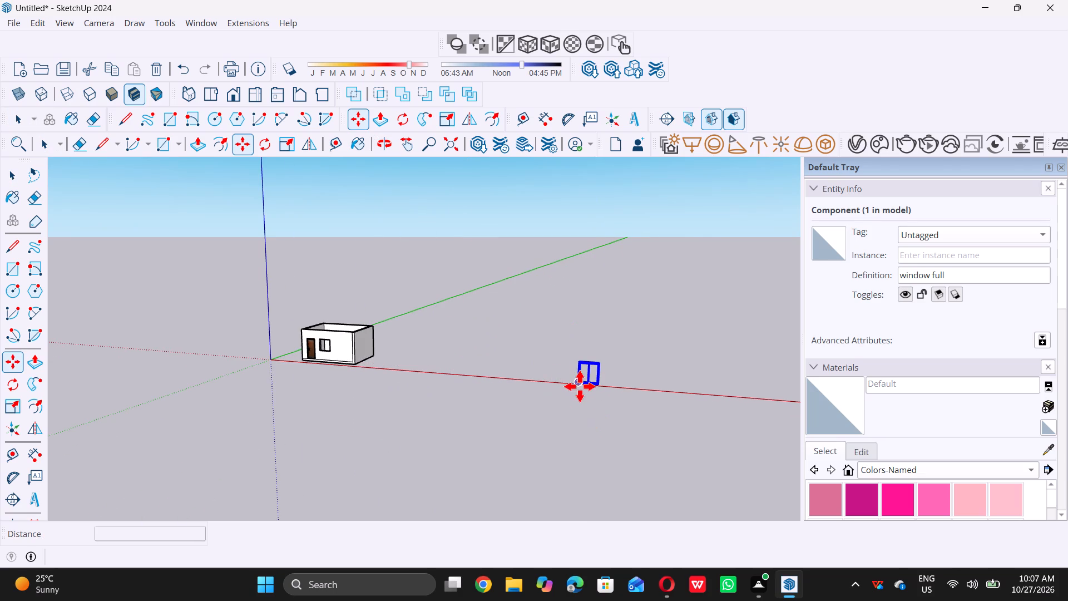
{"action": "left_click", "coordinate": [578, 387]}
{"action": "scroll", "coordinate": [578, 388], "scroll_direction": "down", "scroll_amount": 4}
{"action": "scroll", "coordinate": [383, 368], "scroll_direction": "up", "scroll_amount": 3}
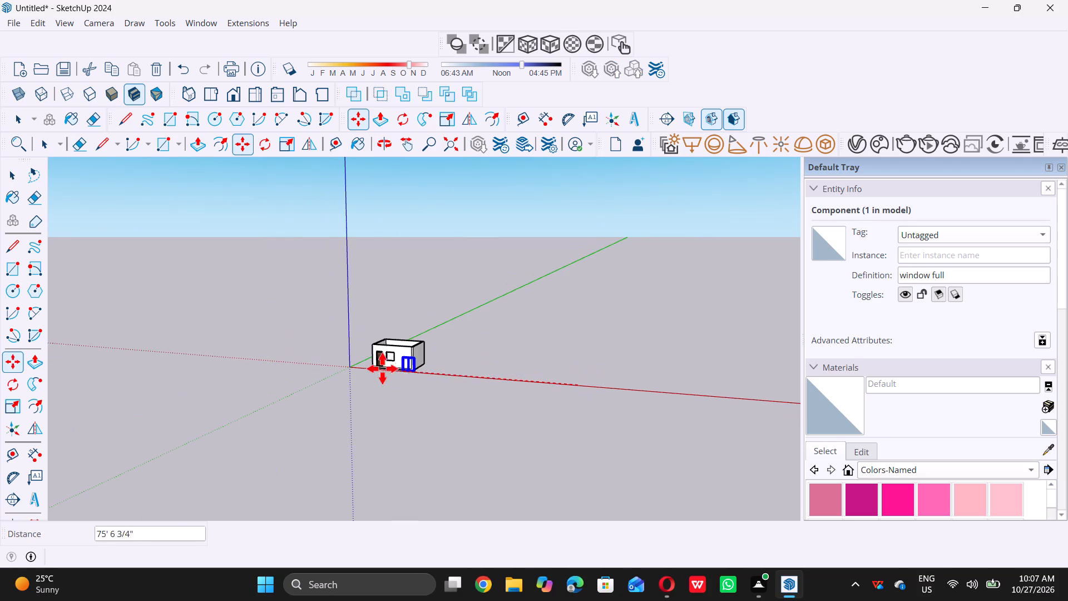
{"action": "scroll", "coordinate": [382, 368], "scroll_direction": "up", "scroll_amount": 14}
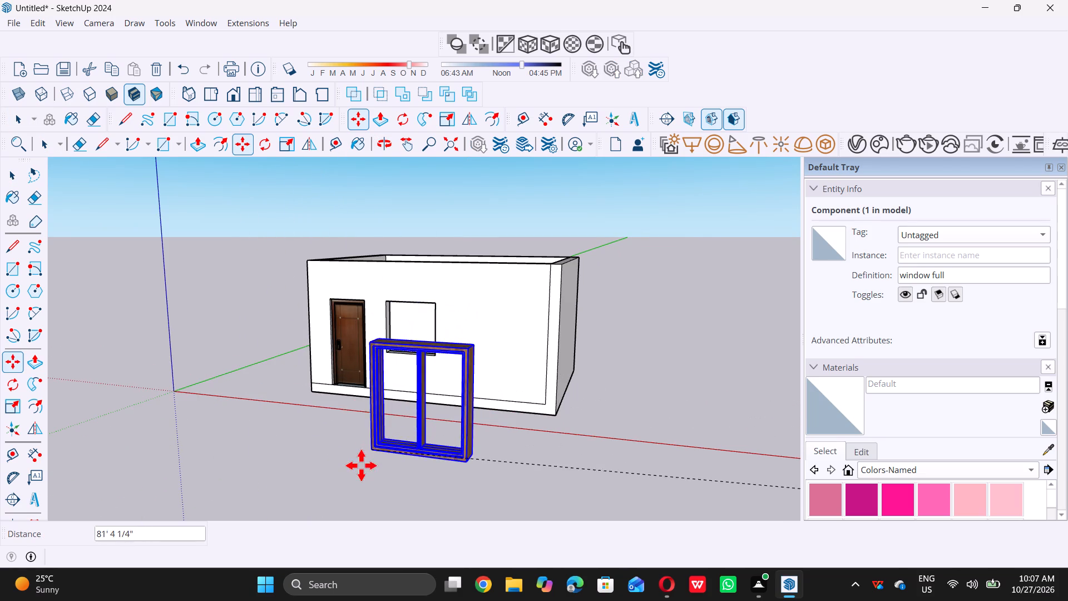
{"action": "left_click", "coordinate": [359, 466]}
Scale the window down uniformly from its upper corner to a factor of about 0.31.
{"action": "scroll", "coordinate": [367, 485], "scroll_direction": "down", "scroll_amount": 4}
{"action": "middle_click_drag", "start_coordinate": [375, 487], "coordinate": [408, 466]}
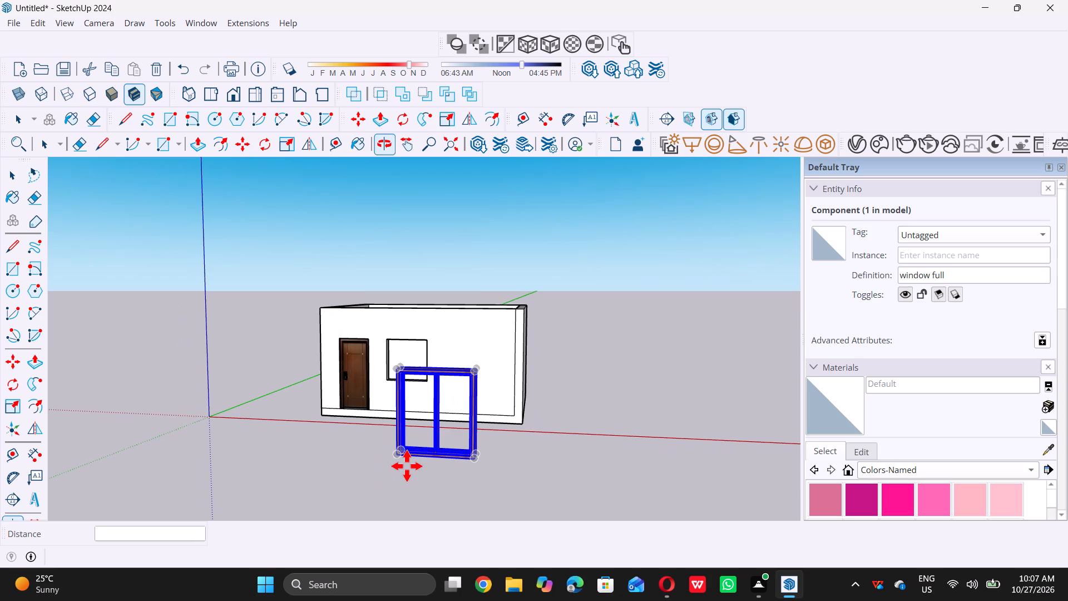
{"action": "key", "text": "s"}
{"action": "left_click", "coordinate": [394, 370]}
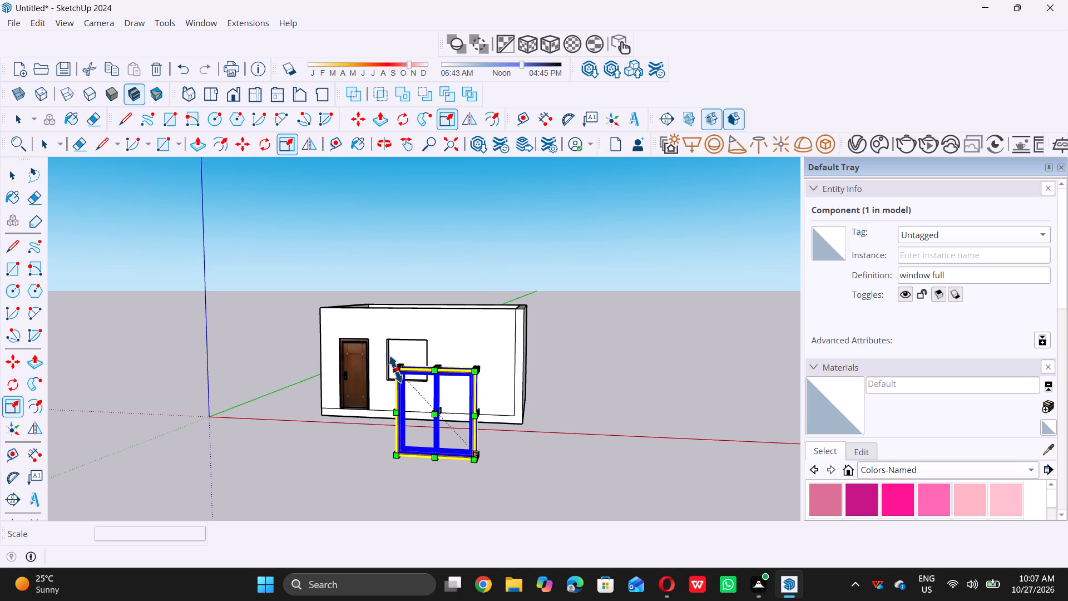
{"action": "left_click", "coordinate": [450, 430]}
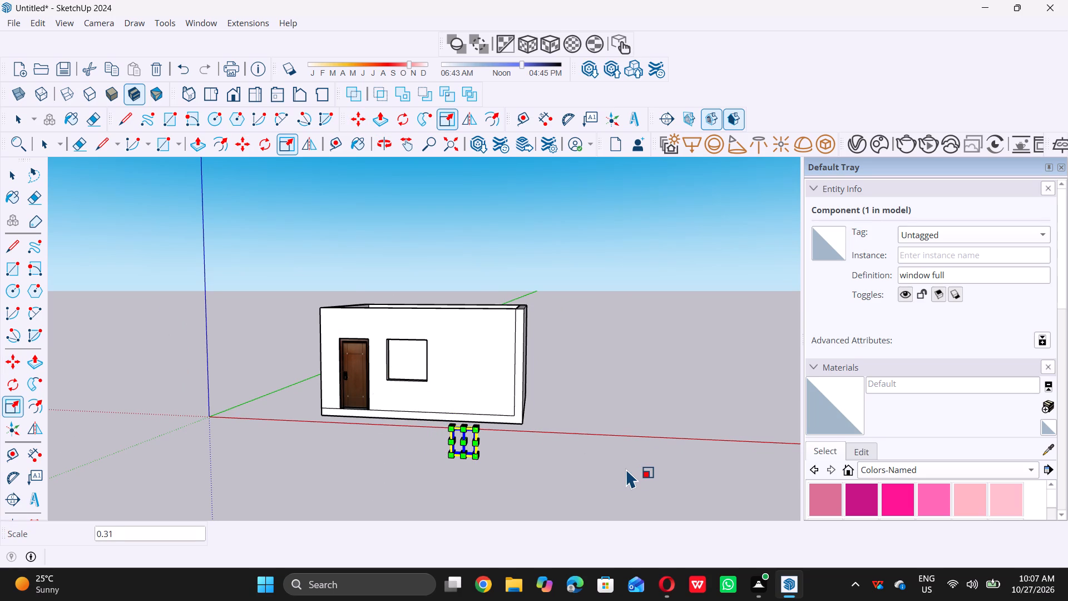
{"action": "key", "text": "space"}
Move the window by its bottom corner nearest the door onto the matching outer bottom corner of the window opening.
{"action": "scroll", "coordinate": [463, 451], "scroll_direction": "up", "scroll_amount": 14}
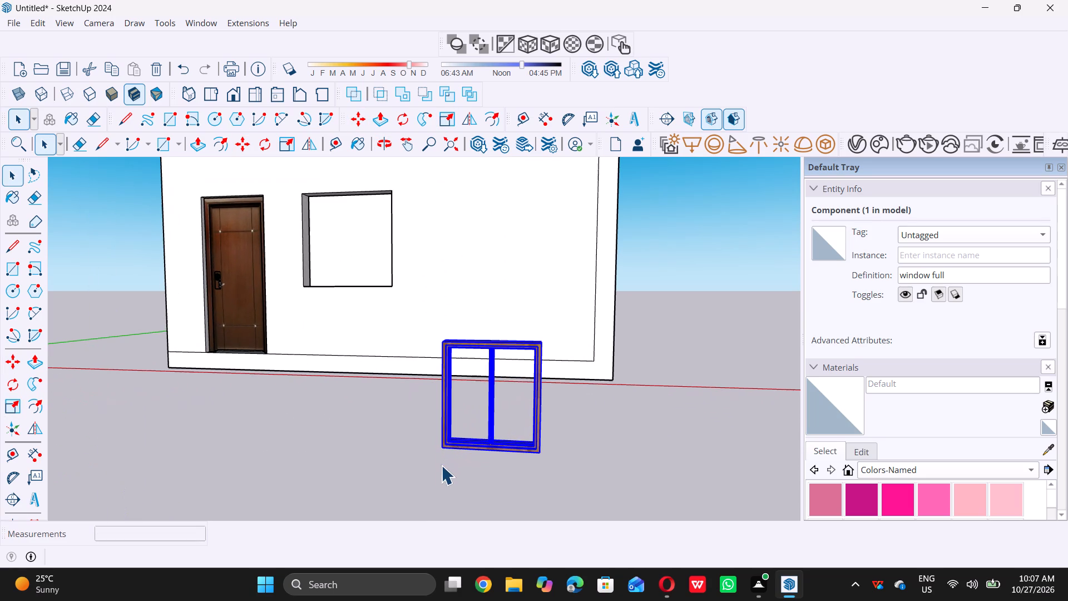
{"action": "key", "text": "m"}
{"action": "left_click", "coordinate": [445, 451]}
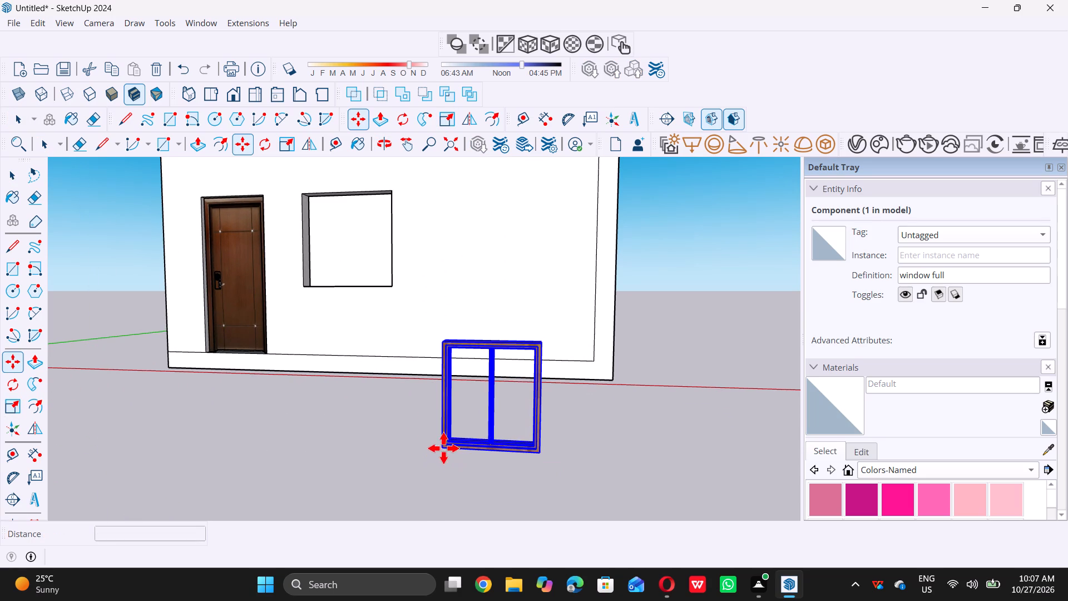
{"action": "scroll", "coordinate": [306, 269], "scroll_direction": "up", "scroll_amount": 17}
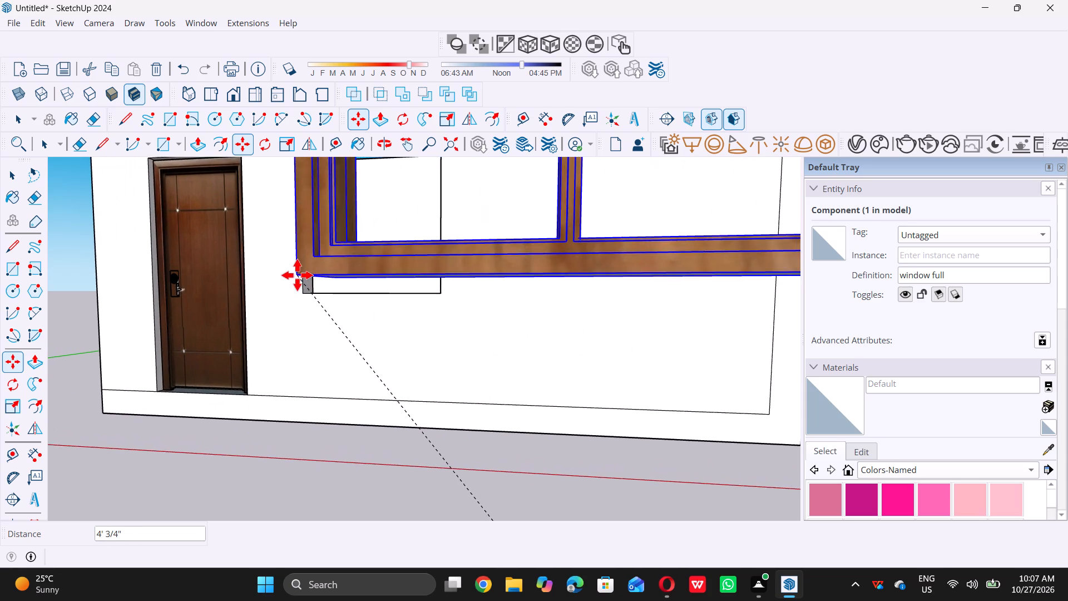
{"action": "middle_click_drag", "start_coordinate": [299, 274], "coordinate": [313, 336]}
{"action": "scroll", "coordinate": [318, 344], "scroll_direction": "down", "scroll_amount": 12}
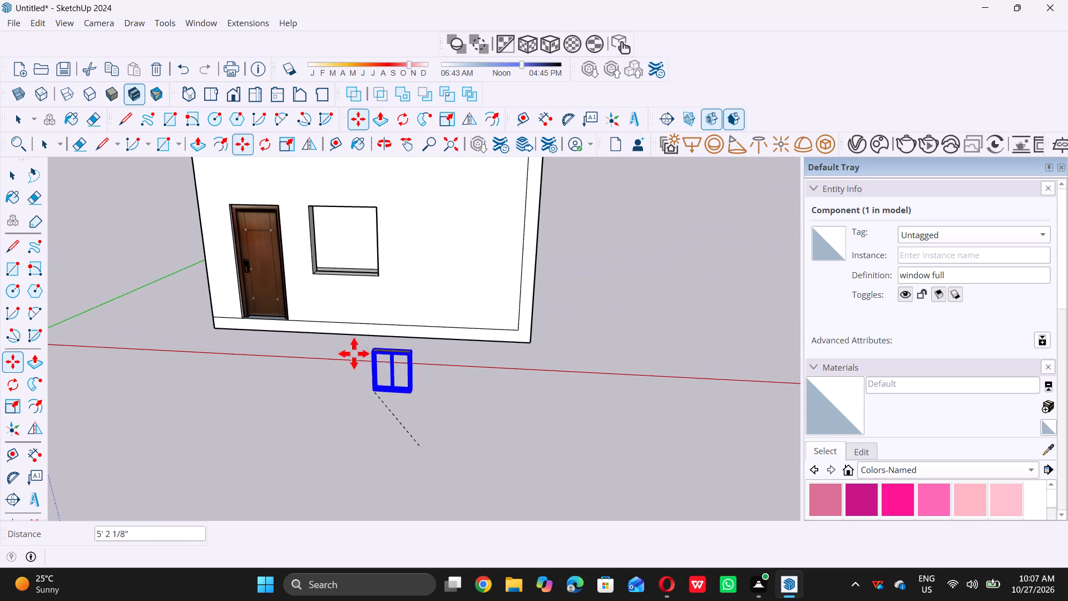
{"action": "scroll", "coordinate": [330, 267], "scroll_direction": "up", "scroll_amount": 13}
{"action": "scroll", "coordinate": [275, 316], "scroll_direction": "down", "scroll_amount": 7}
{"action": "scroll", "coordinate": [315, 335], "scroll_direction": "up", "scroll_amount": 4}
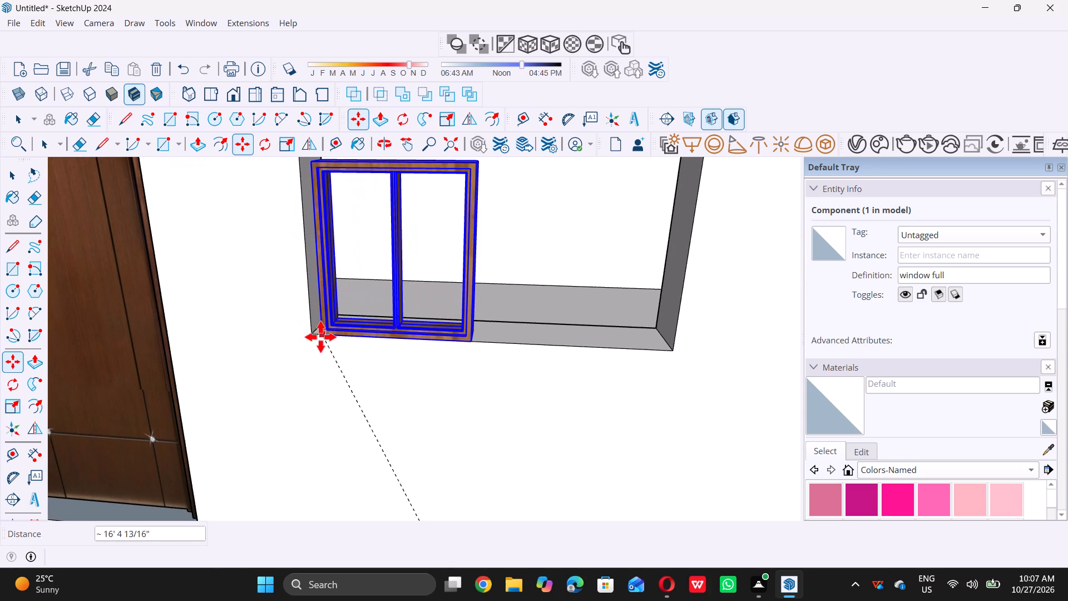
{"action": "left_click", "coordinate": [314, 337]}
Move the window 4 1/2" inward along the green axis so that it sits recessed within the wall thickness.
{"action": "scroll", "coordinate": [314, 320], "scroll_direction": "up", "scroll_amount": 4}
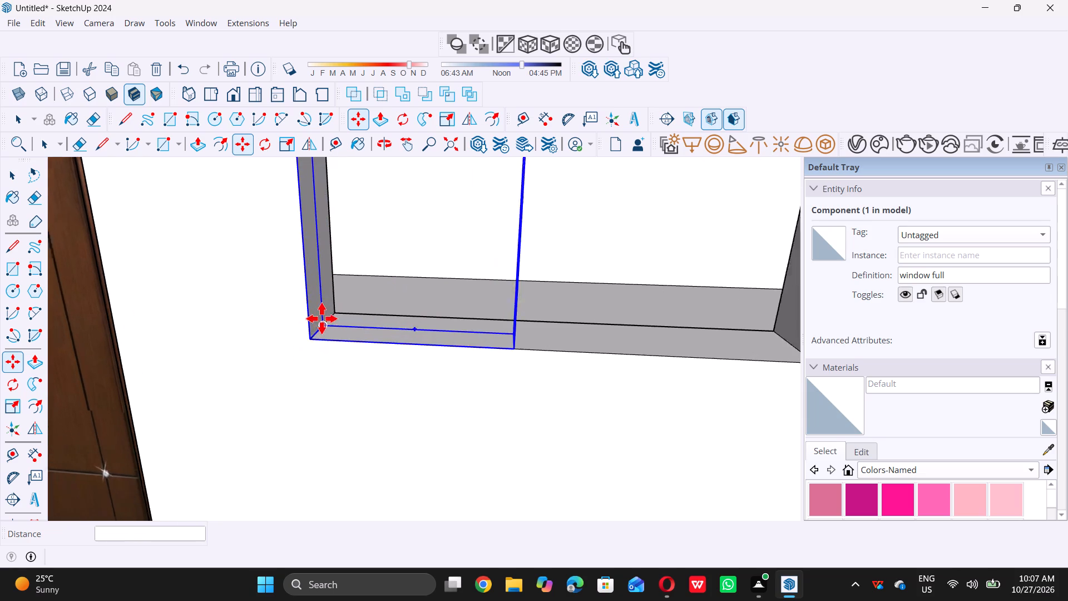
{"action": "scroll", "coordinate": [303, 343], "scroll_direction": "up", "scroll_amount": 12}
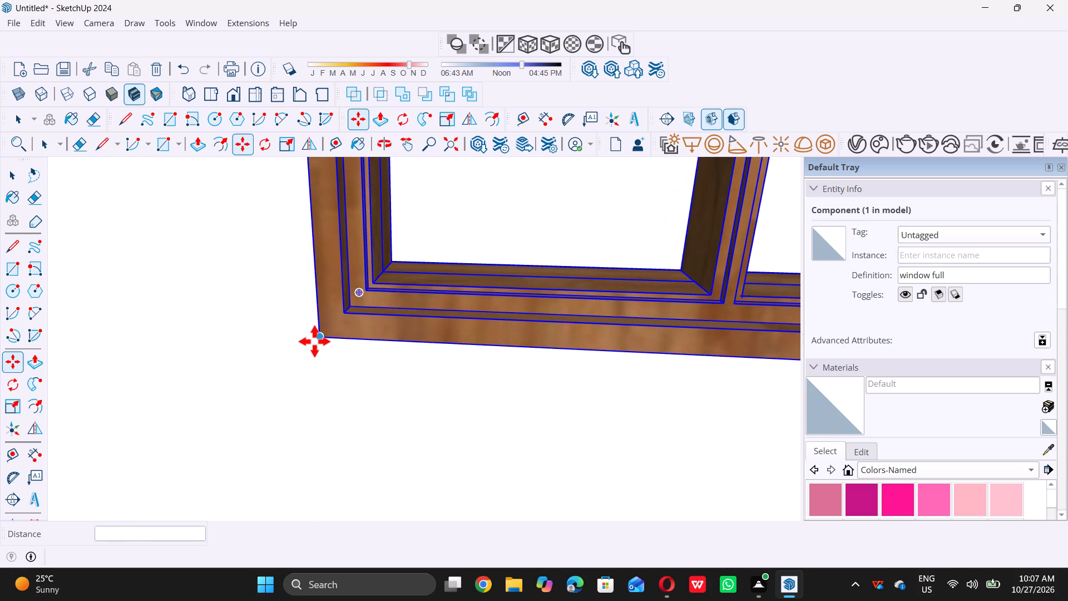
{"action": "left_click", "coordinate": [318, 338]}
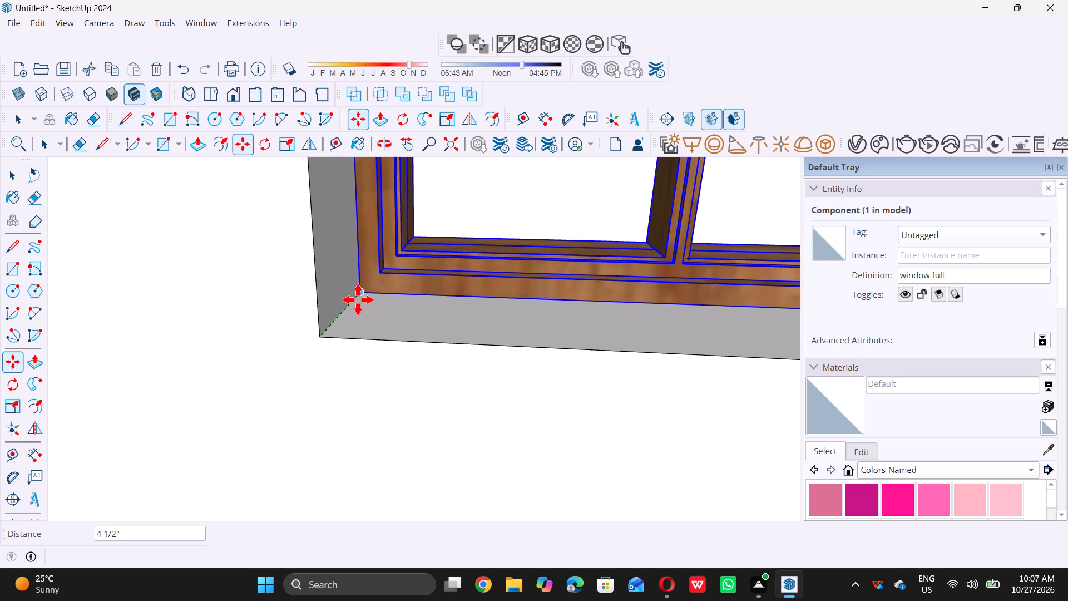
{"action": "left_click", "coordinate": [358, 299]}
Scale the window up uniformly by about 2.00 from its upper corner on the side away from the door.
{"action": "scroll", "coordinate": [328, 381], "scroll_direction": "down", "scroll_amount": 16}
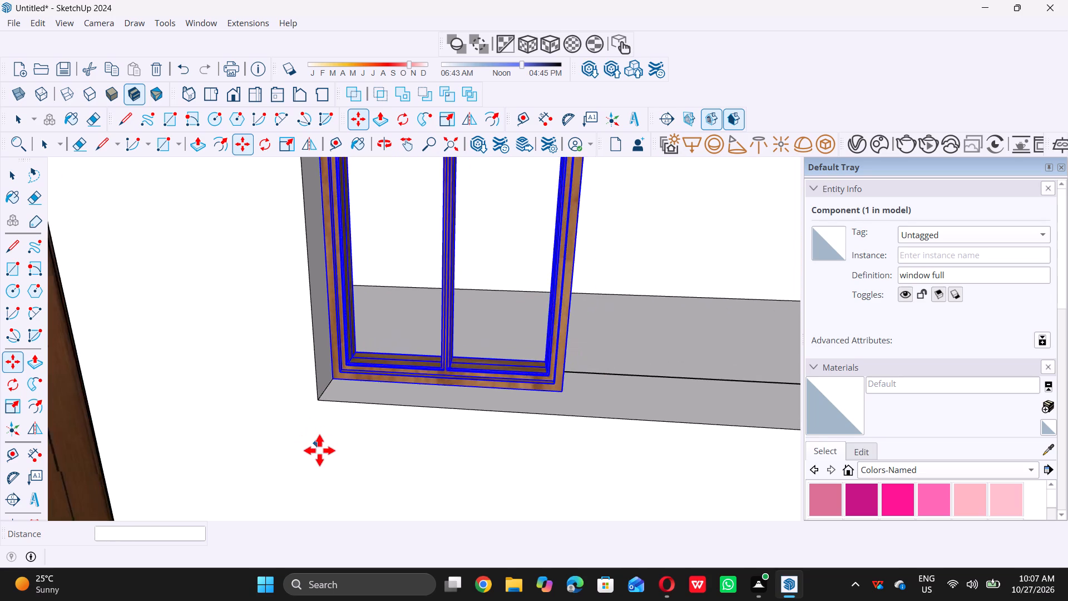
{"action": "scroll", "coordinate": [319, 450], "scroll_direction": "down", "scroll_amount": 15}
{"action": "middle_click_drag", "start_coordinate": [325, 444], "coordinate": [356, 398]}
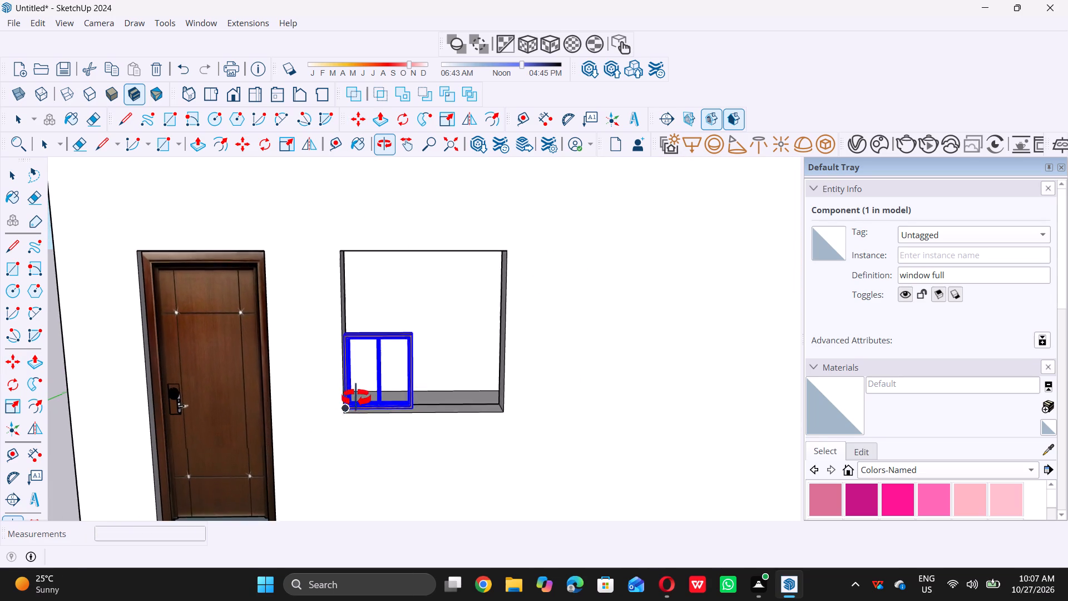
{"action": "middle_click_drag", "start_coordinate": [356, 398], "coordinate": [348, 402]}
{"action": "key", "text": "s"}
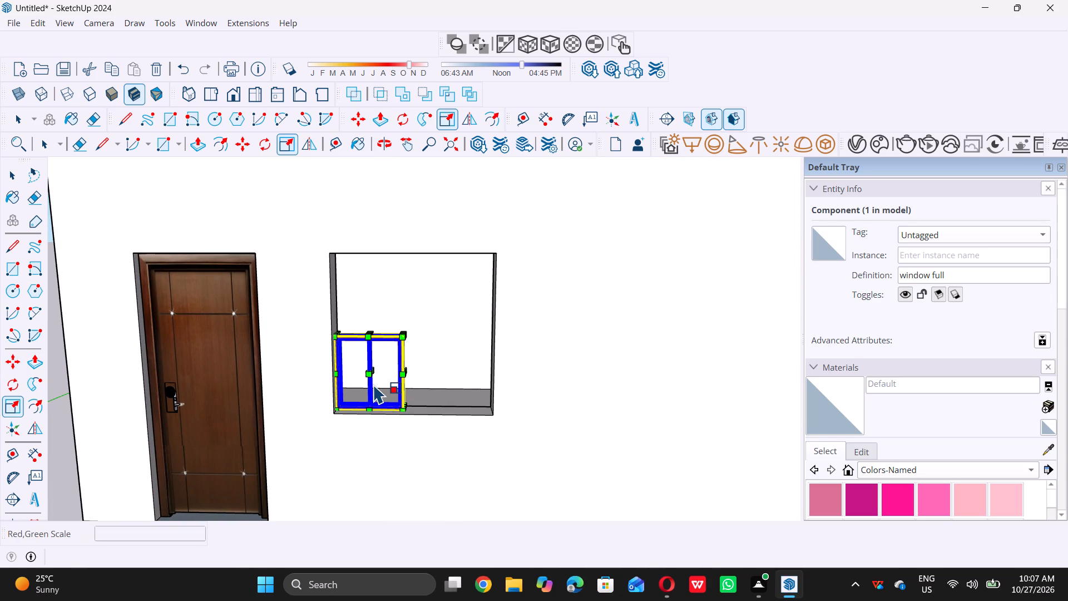
{"action": "left_click", "coordinate": [403, 339]}
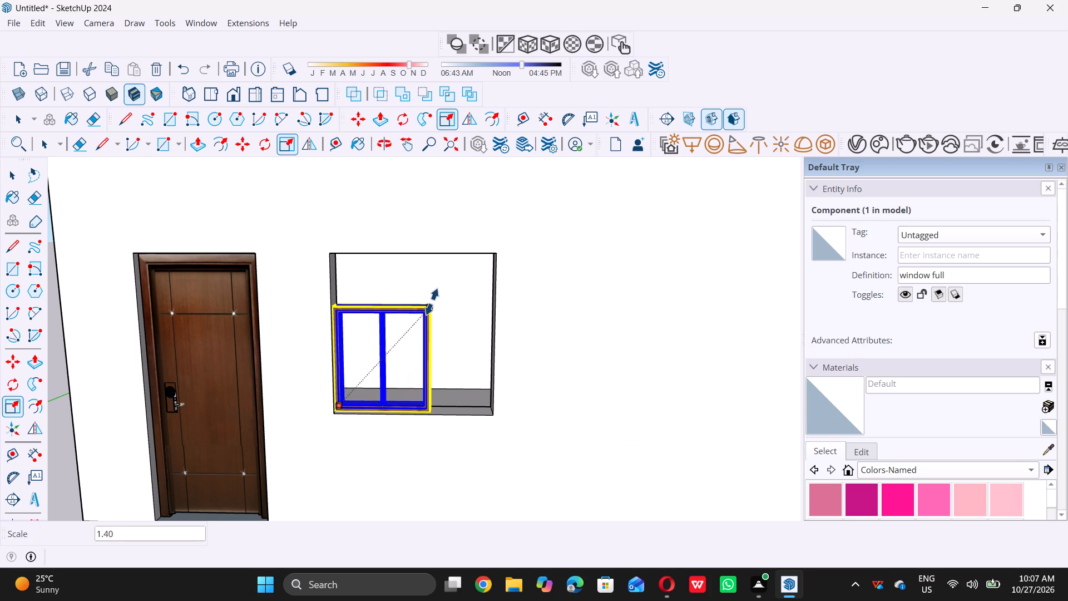
{"action": "left_click", "coordinate": [467, 265]}
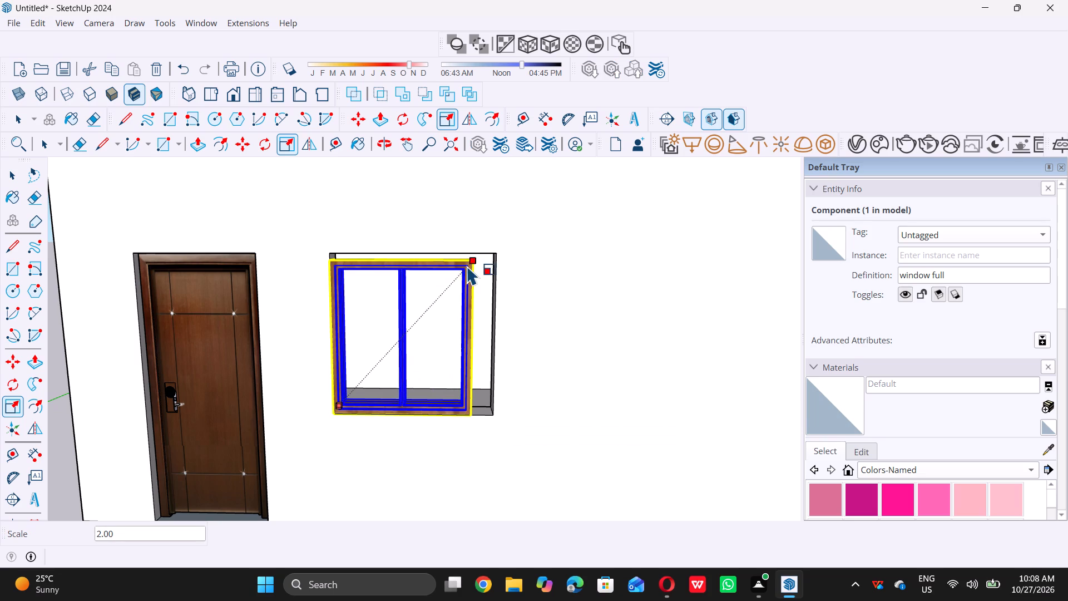
Stretch the window's height upward from its top face until it meets the top edge of the opening.
{"action": "scroll", "coordinate": [360, 365], "scroll_direction": "down", "scroll_amount": 4}
{"action": "middle_click_drag", "start_coordinate": [365, 338], "coordinate": [359, 300]}
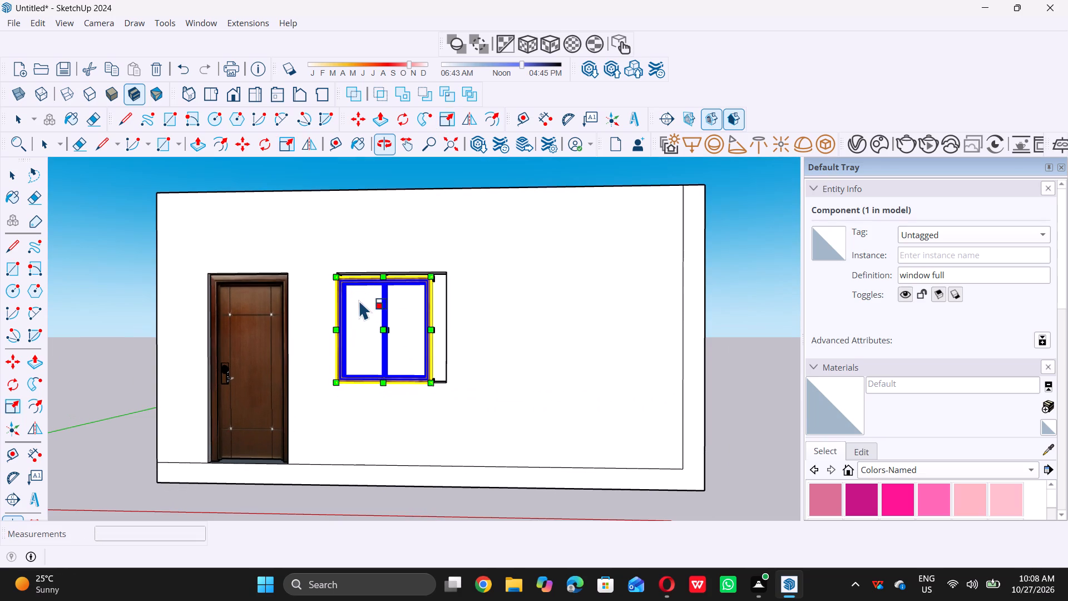
{"action": "middle_click_drag", "start_coordinate": [389, 288], "coordinate": [394, 311]}
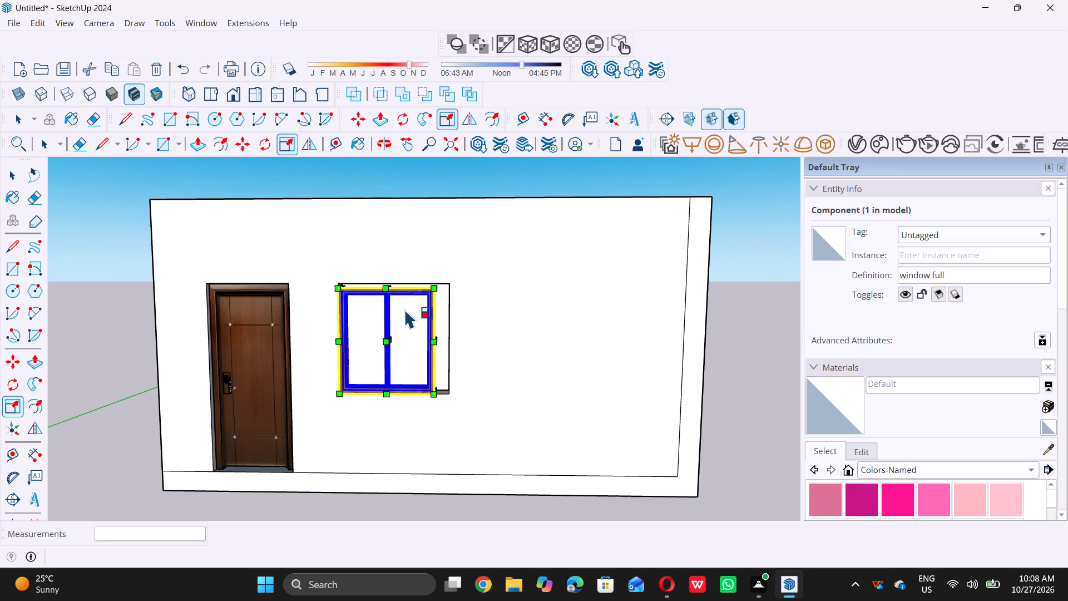
{"action": "scroll", "coordinate": [411, 283], "scroll_direction": "up", "scroll_amount": 5}
{"action": "middle_click_drag", "start_coordinate": [348, 277], "coordinate": [349, 282]}
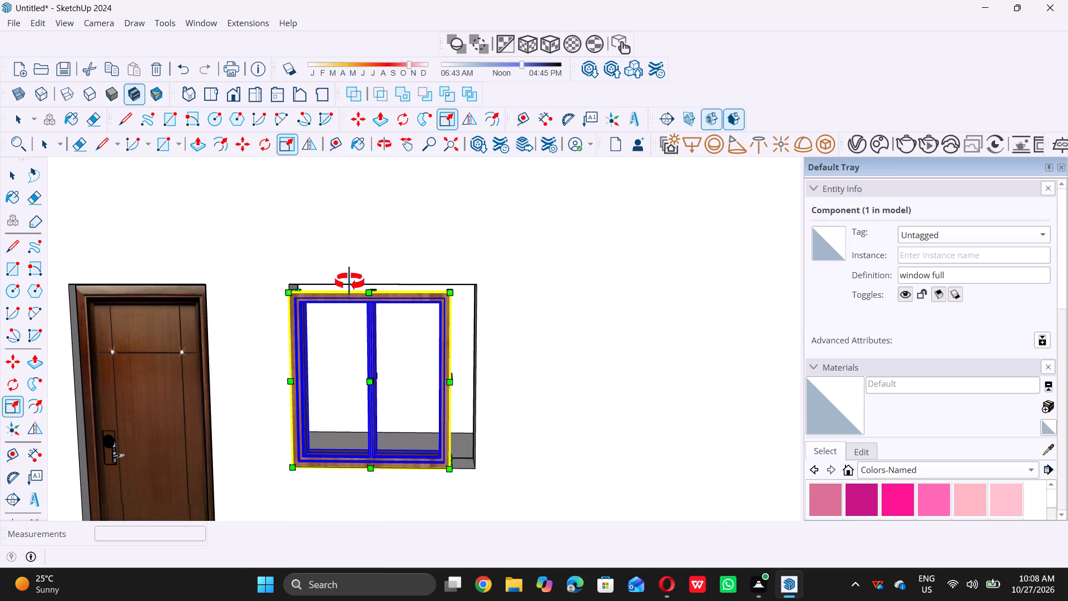
{"action": "middle_click_drag", "start_coordinate": [349, 282], "coordinate": [352, 308]}
{"action": "scroll", "coordinate": [360, 288], "scroll_direction": "up", "scroll_amount": 13}
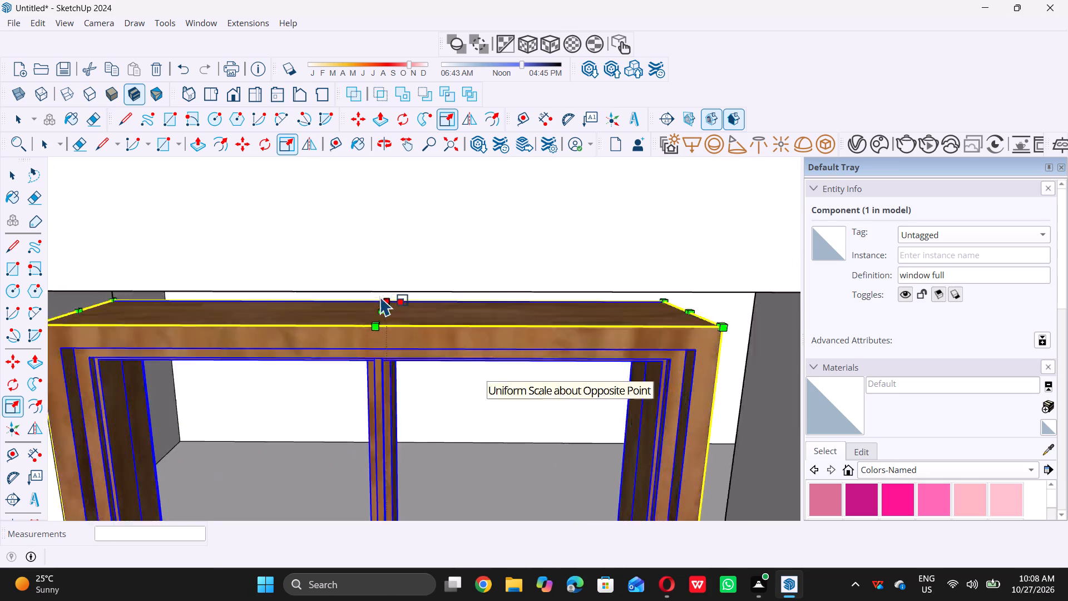
{"action": "scroll", "coordinate": [380, 296], "scroll_direction": "up", "scroll_amount": 1}
{"action": "scroll", "coordinate": [384, 310], "scroll_direction": "down", "scroll_amount": 17}
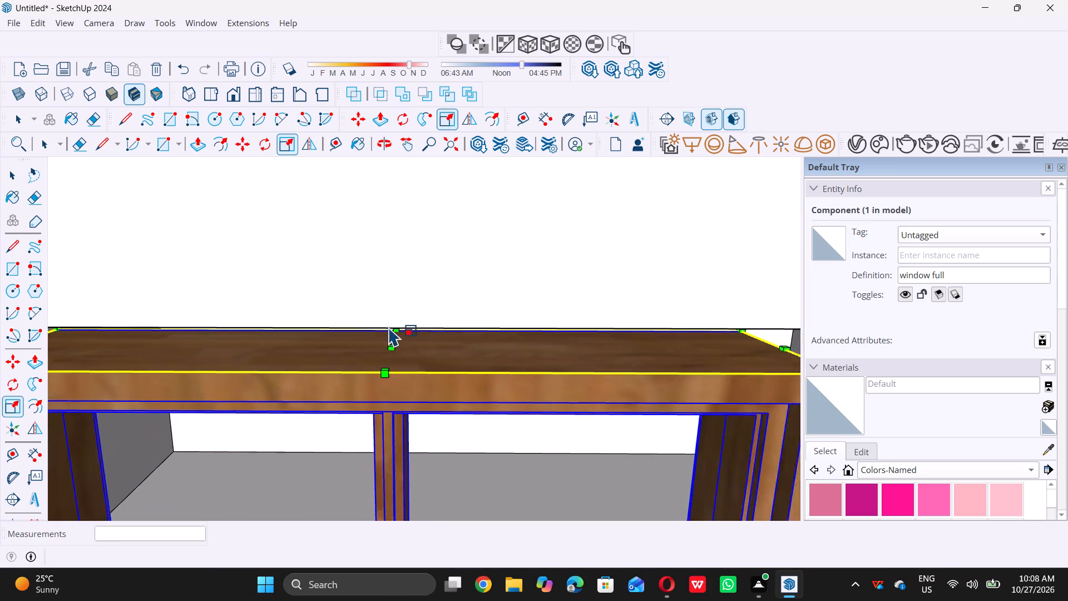
{"action": "left_click", "coordinate": [391, 346]}
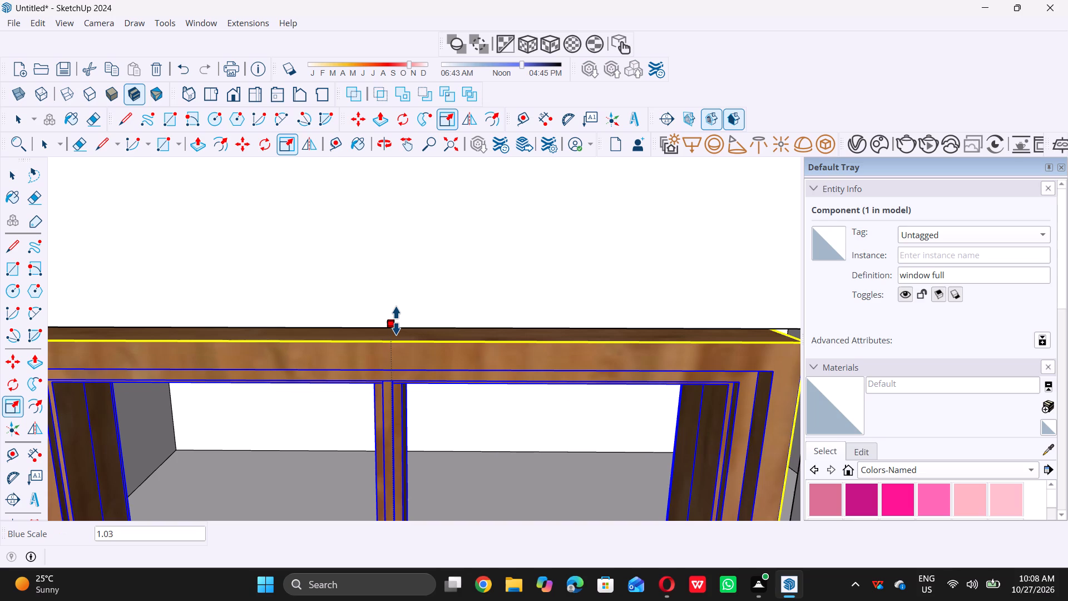
{"action": "left_click", "coordinate": [396, 321]}
{"action": "scroll", "coordinate": [392, 327], "scroll_direction": "up", "scroll_amount": 8}
{"action": "middle_click_drag", "start_coordinate": [397, 317], "coordinate": [398, 290]}
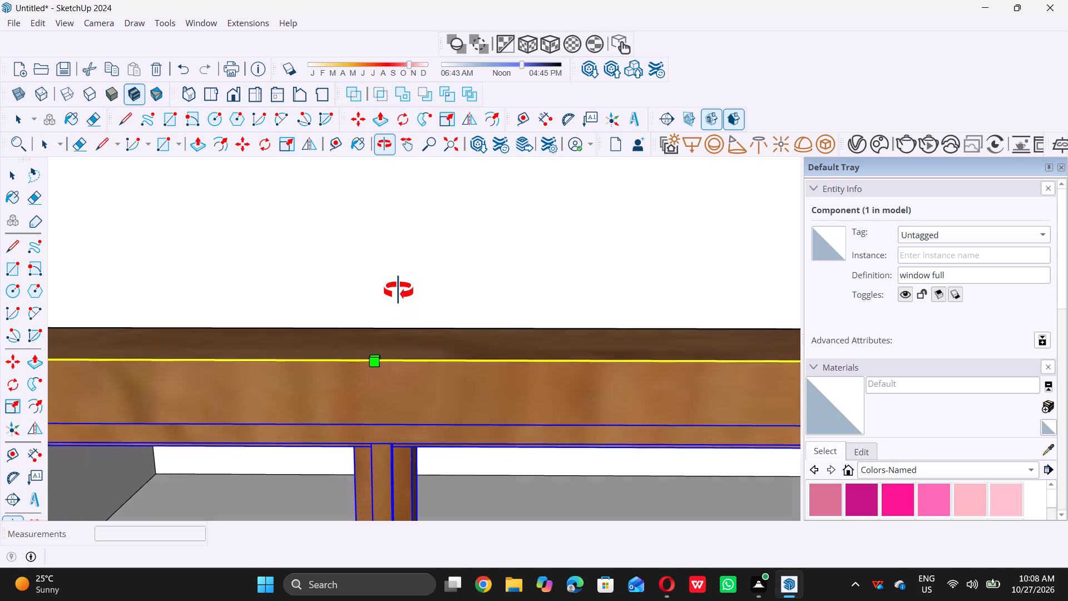
{"action": "middle_click_drag", "start_coordinate": [398, 290], "coordinate": [399, 285]}
{"action": "left_click", "coordinate": [388, 337]}
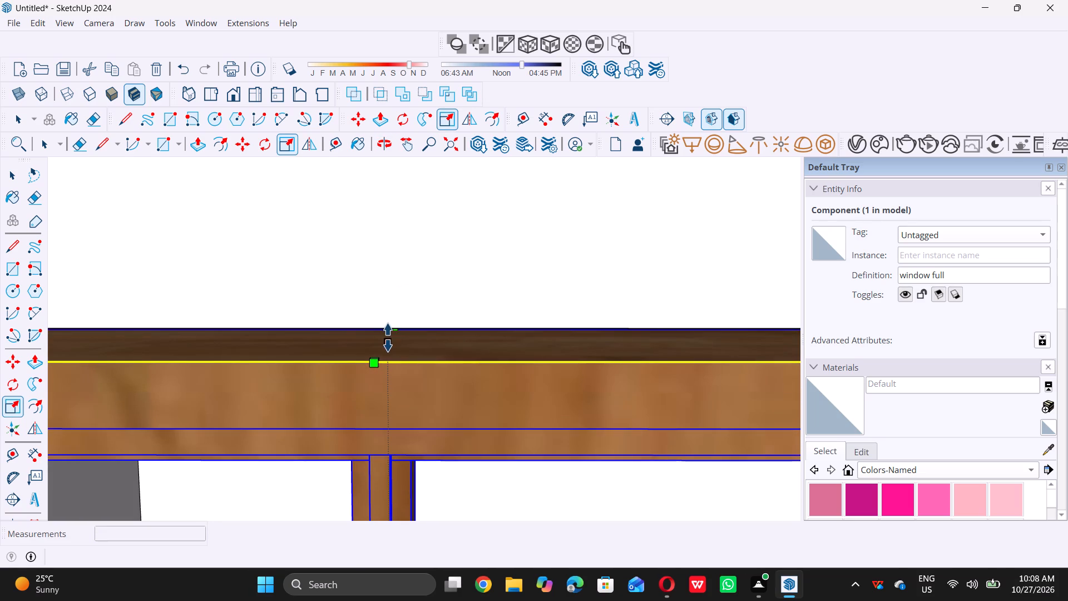
{"action": "left_click", "coordinate": [387, 308]}
Stretch the window's width by about 1.16 so that its side frame reaches the opening's edge farthest from the door.
{"action": "scroll", "coordinate": [383, 311], "scroll_direction": "down", "scroll_amount": 12}
{"action": "middle_click", "coordinate": [375, 325]}
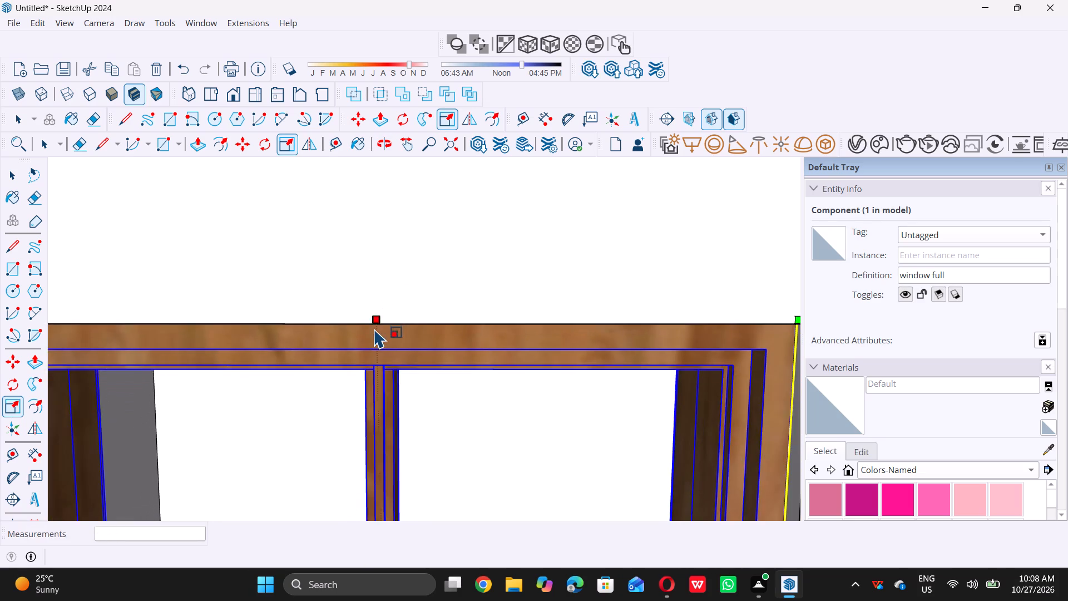
{"action": "scroll", "coordinate": [374, 328], "scroll_direction": "down", "scroll_amount": 18}
{"action": "scroll", "coordinate": [359, 234], "scroll_direction": "down", "scroll_amount": 5}
{"action": "middle_click_drag", "start_coordinate": [355, 277], "coordinate": [328, 311]}
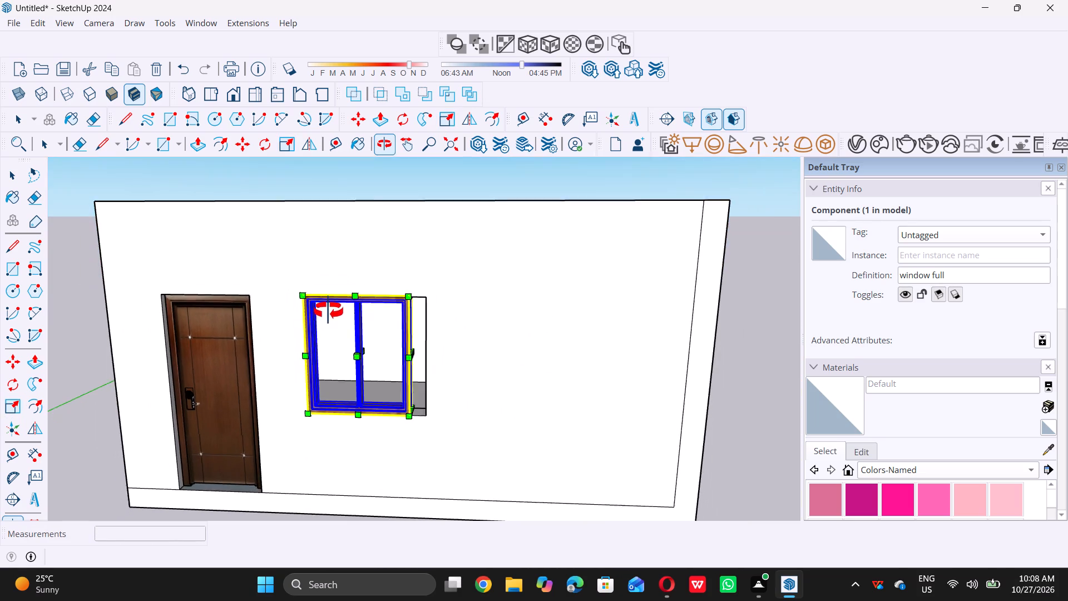
{"action": "middle_click_drag", "start_coordinate": [328, 311], "coordinate": [319, 316]}
{"action": "scroll", "coordinate": [419, 375], "scroll_direction": "up", "scroll_amount": 11}
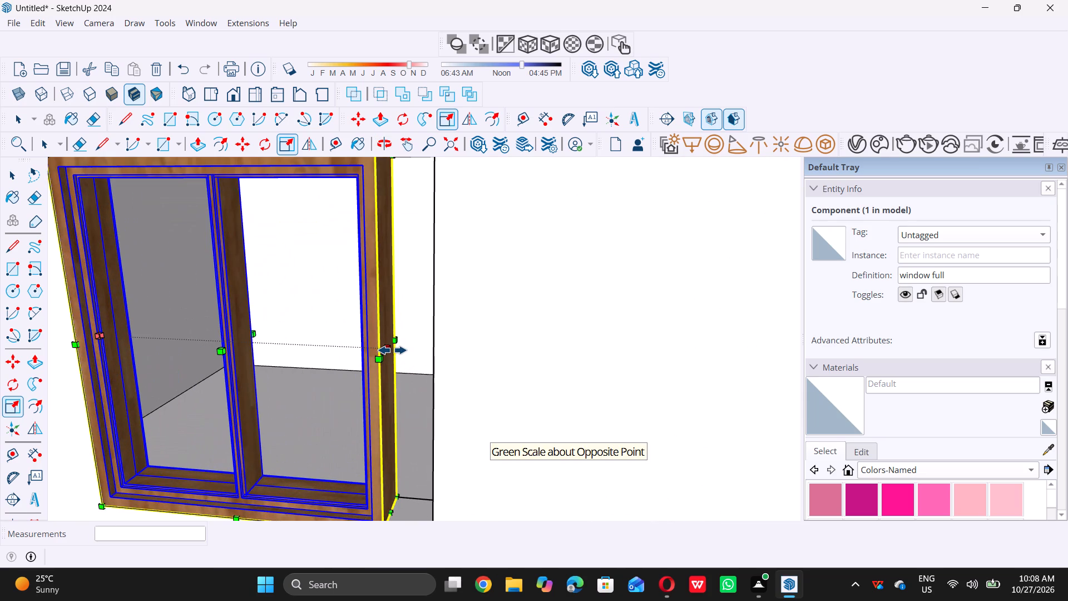
{"action": "left_click", "coordinate": [392, 350]}
{"action": "left_click", "coordinate": [439, 348]}
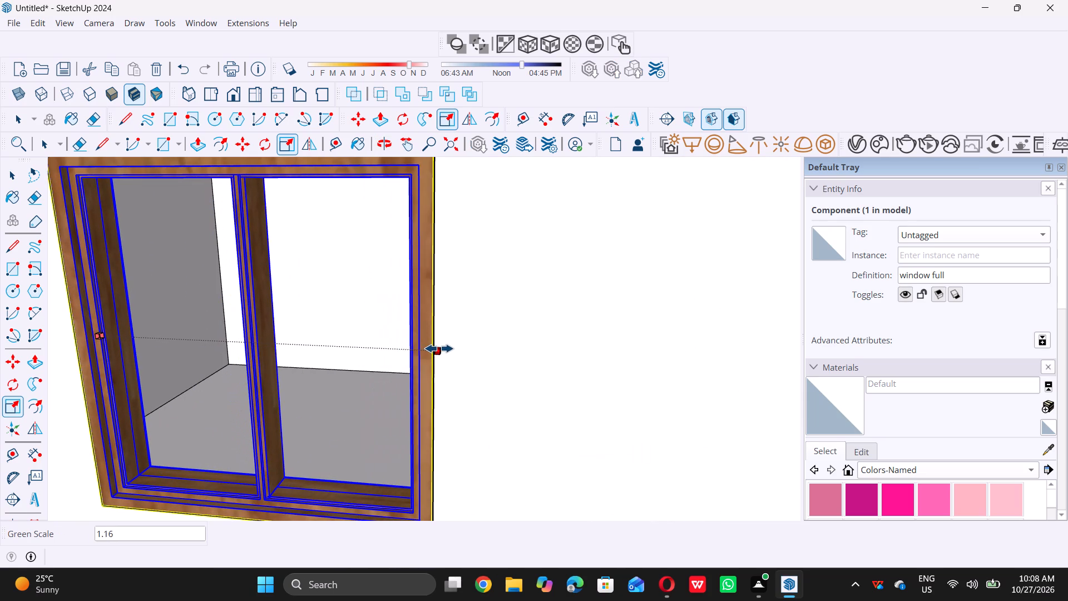
Examine the fitted door and window in the front wall from outside the room.
{"action": "scroll", "coordinate": [439, 353], "scroll_direction": "down", "scroll_amount": 19}
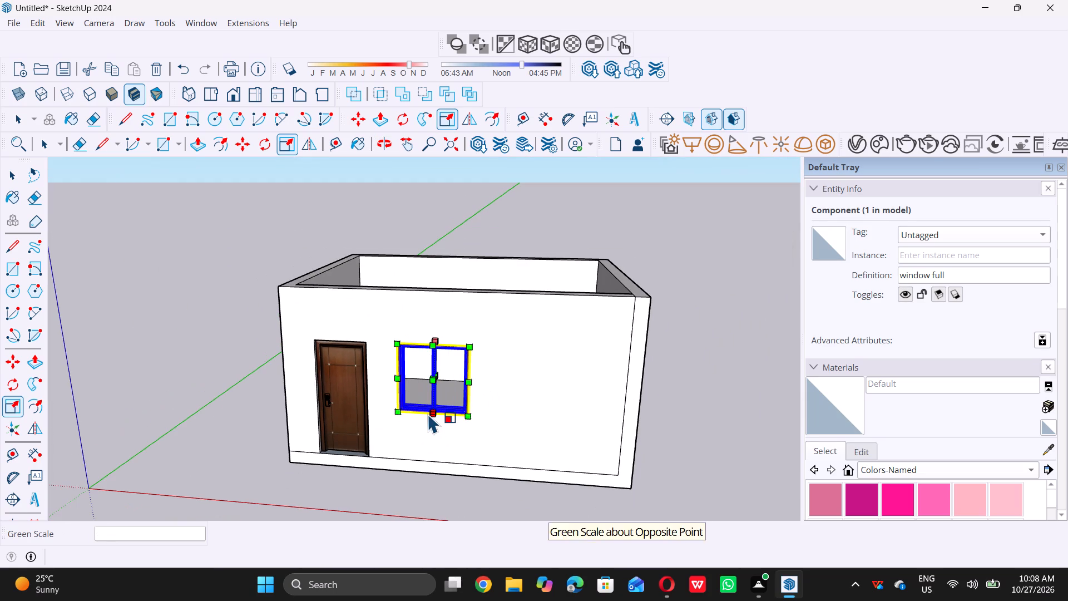
{"action": "key", "text": "space"}
{"action": "left_click_drag", "start_coordinate": [184, 357], "coordinate": [189, 352]}
{"action": "scroll", "coordinate": [180, 353], "scroll_direction": "down", "scroll_amount": 1}
{"action": "middle_click_drag", "start_coordinate": [381, 359], "coordinate": [413, 300]}
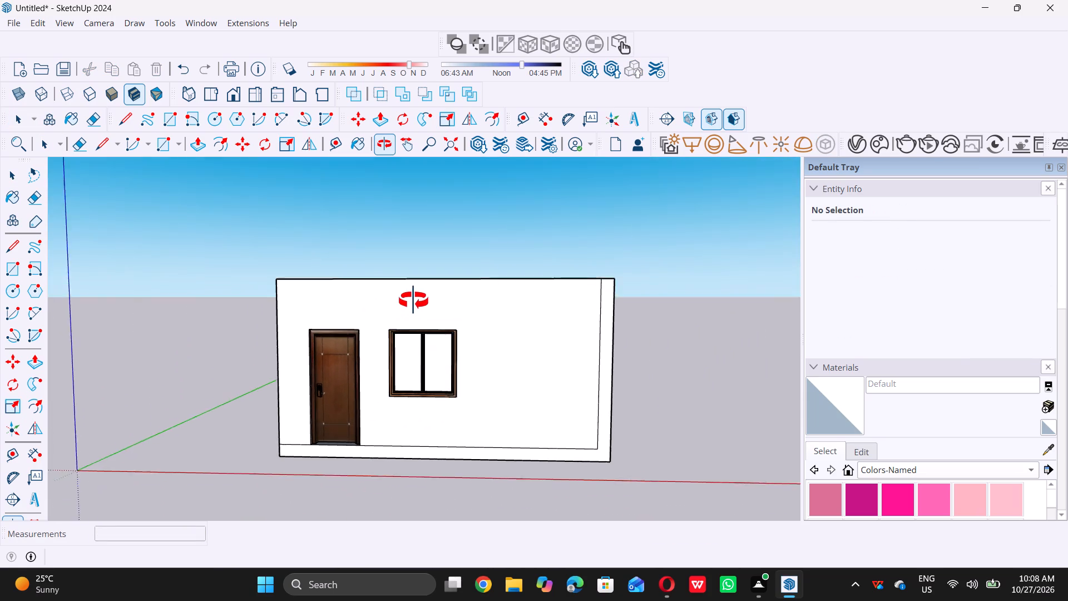
{"action": "middle_click_drag", "start_coordinate": [413, 300], "coordinate": [398, 334]}
{"action": "scroll", "coordinate": [397, 343], "scroll_direction": "down", "scroll_amount": 9}
{"action": "middle_click_drag", "start_coordinate": [437, 332], "coordinate": [443, 317]}
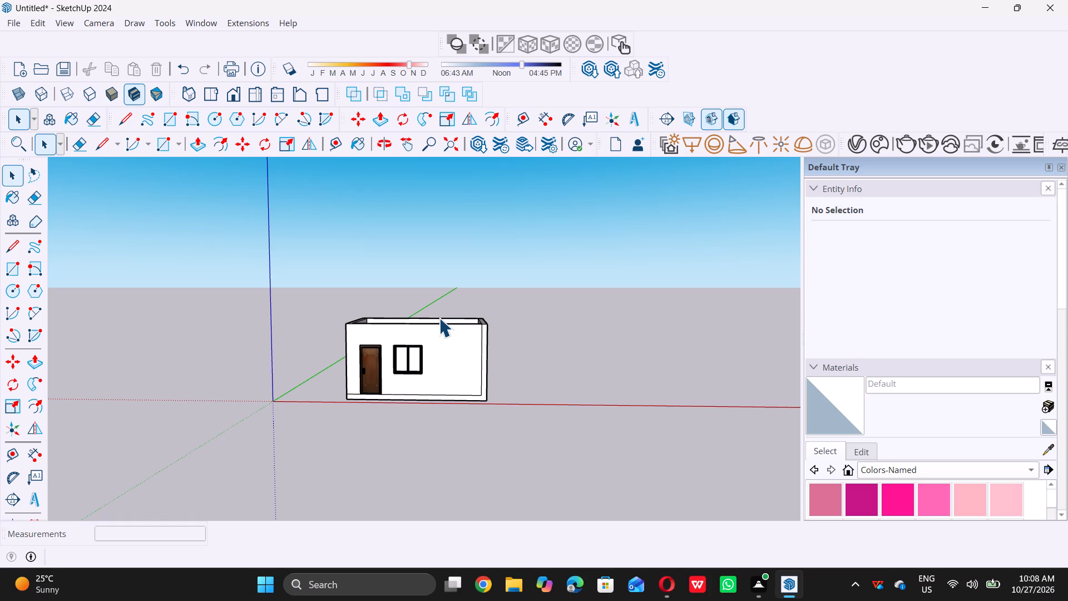
{"action": "scroll", "coordinate": [431, 320], "scroll_direction": "down", "scroll_amount": 5}
{"action": "middle_click_drag", "start_coordinate": [403, 330], "coordinate": [427, 342]}
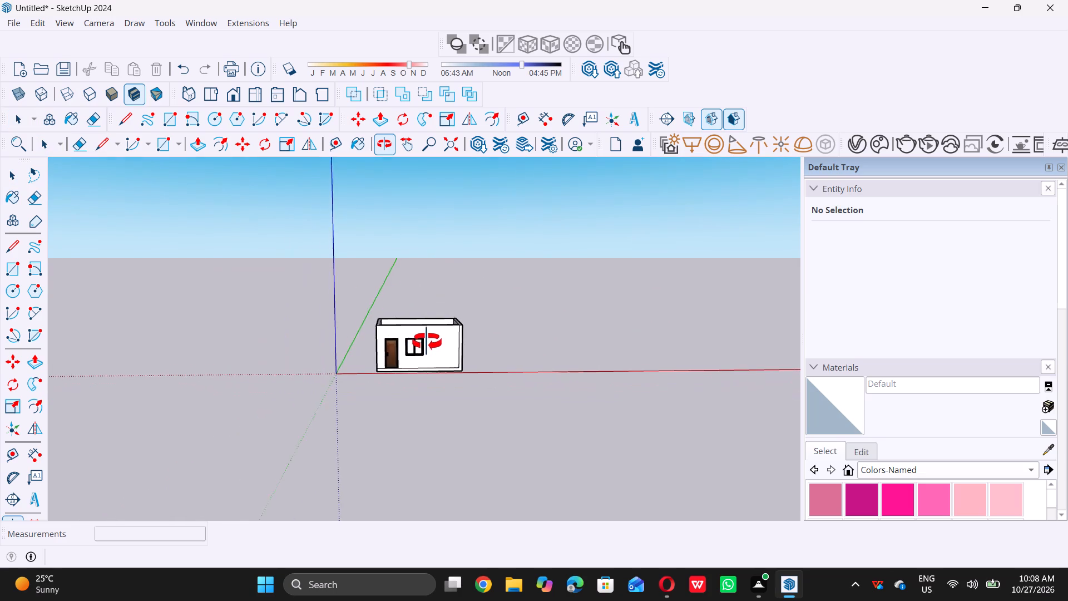
{"action": "middle_click_drag", "start_coordinate": [427, 342], "coordinate": [436, 342]}
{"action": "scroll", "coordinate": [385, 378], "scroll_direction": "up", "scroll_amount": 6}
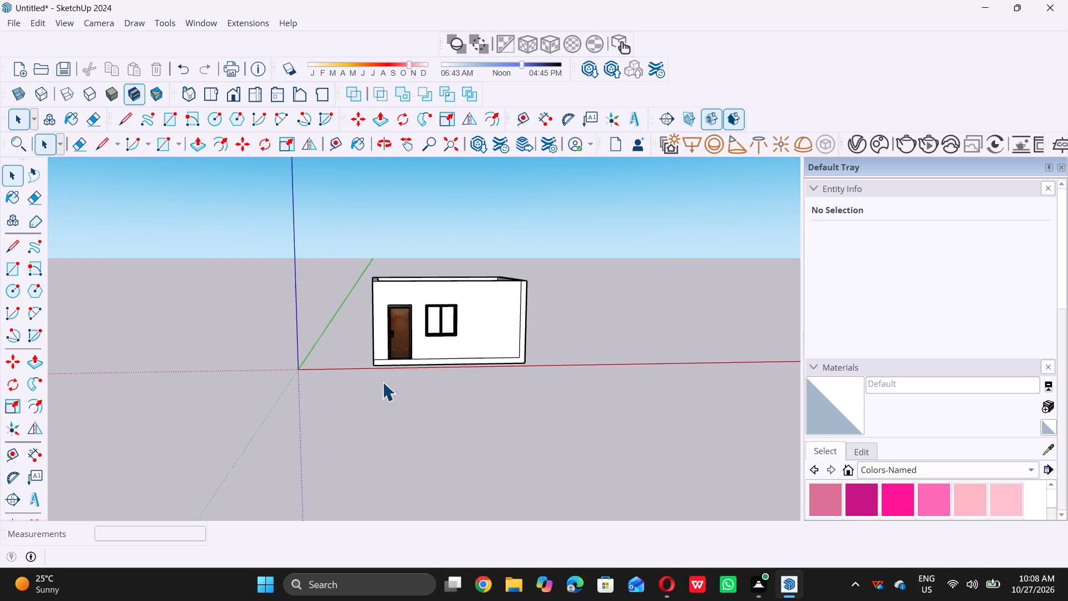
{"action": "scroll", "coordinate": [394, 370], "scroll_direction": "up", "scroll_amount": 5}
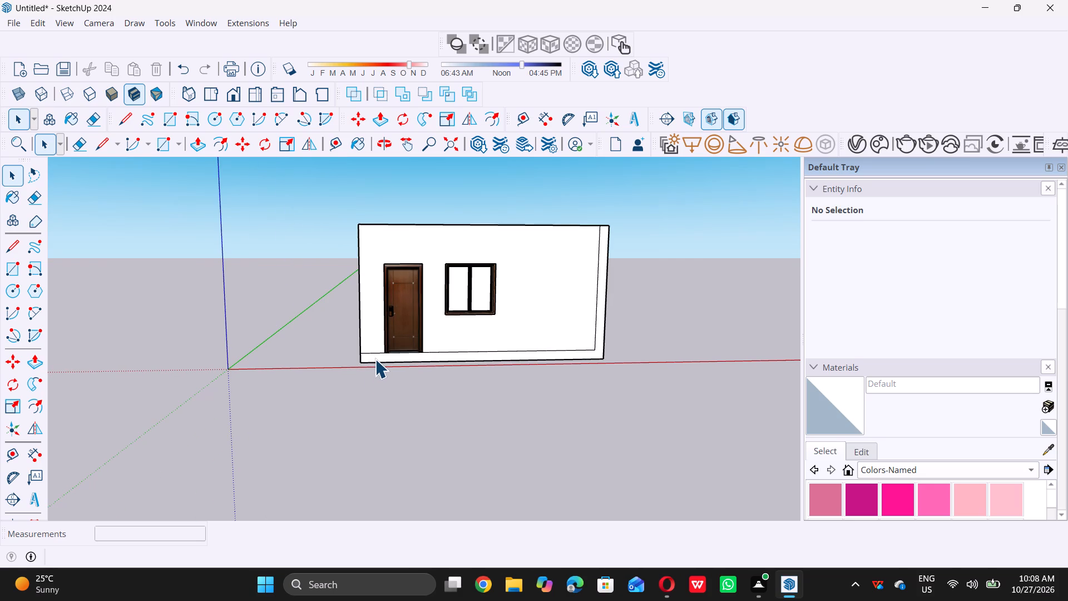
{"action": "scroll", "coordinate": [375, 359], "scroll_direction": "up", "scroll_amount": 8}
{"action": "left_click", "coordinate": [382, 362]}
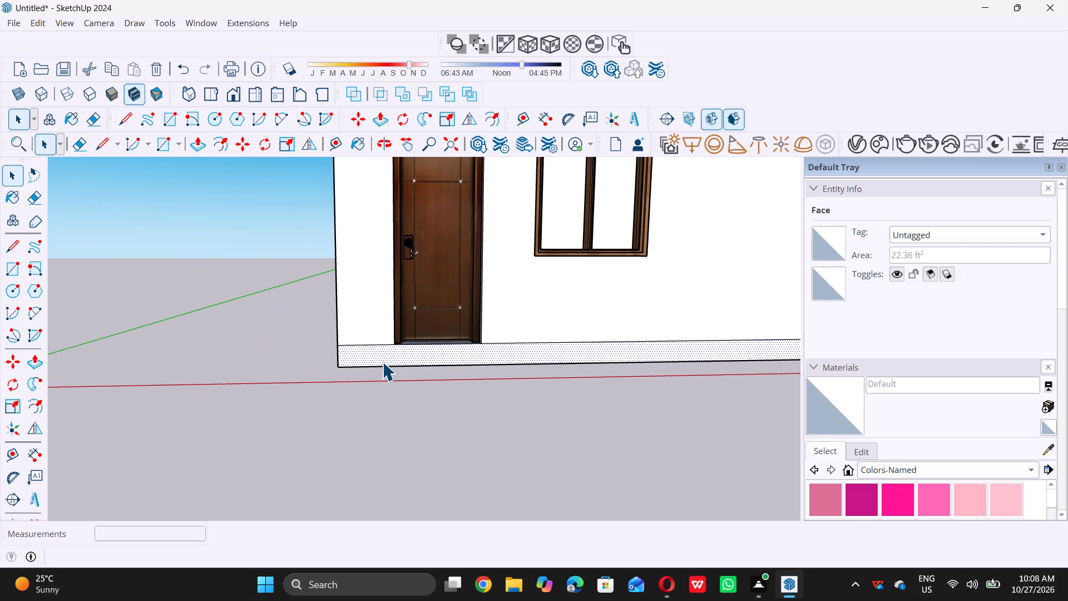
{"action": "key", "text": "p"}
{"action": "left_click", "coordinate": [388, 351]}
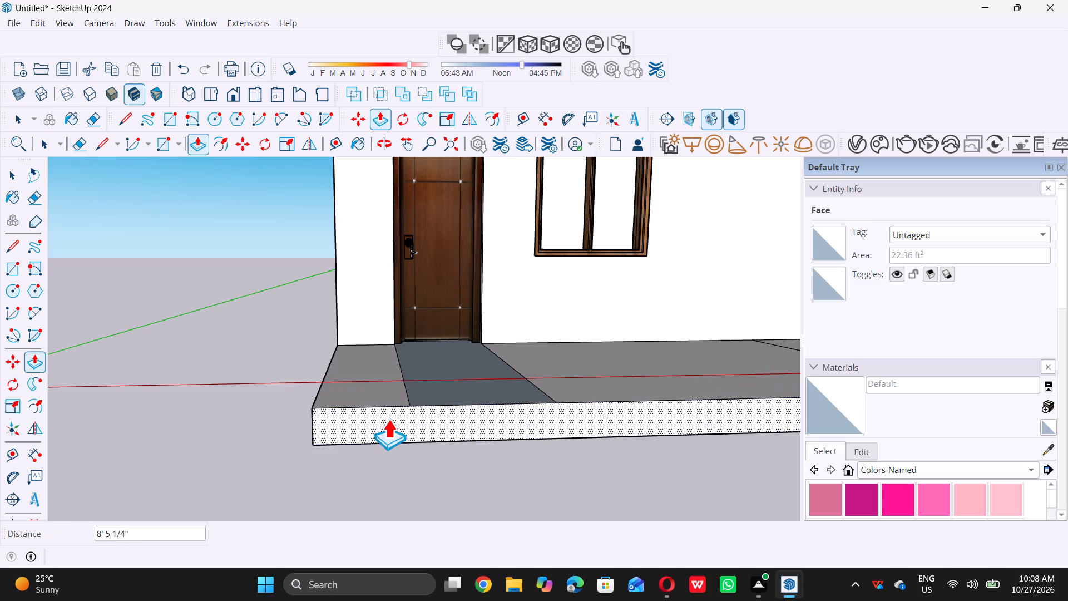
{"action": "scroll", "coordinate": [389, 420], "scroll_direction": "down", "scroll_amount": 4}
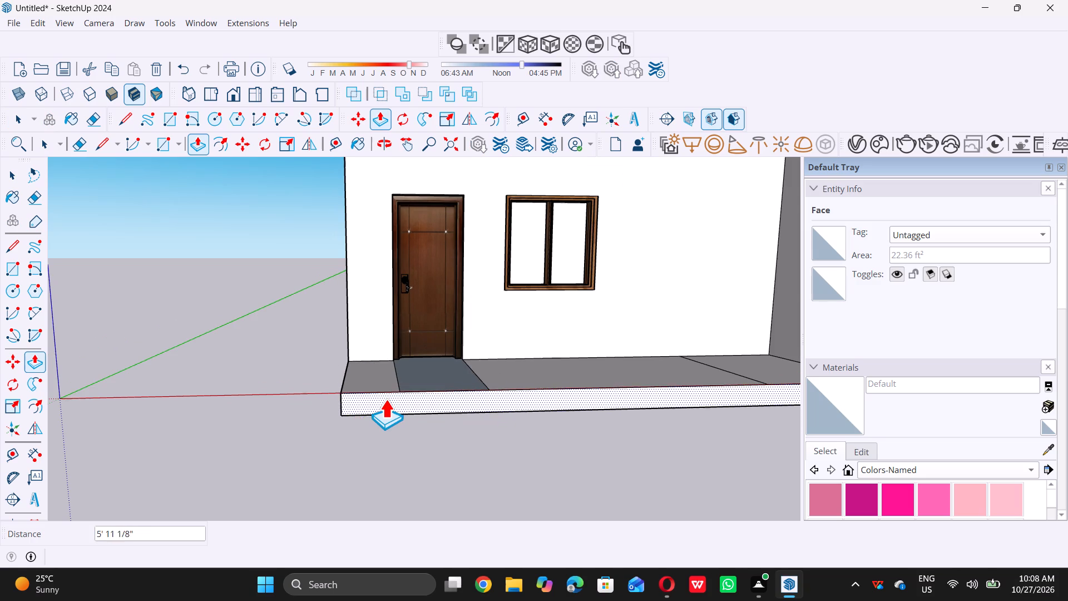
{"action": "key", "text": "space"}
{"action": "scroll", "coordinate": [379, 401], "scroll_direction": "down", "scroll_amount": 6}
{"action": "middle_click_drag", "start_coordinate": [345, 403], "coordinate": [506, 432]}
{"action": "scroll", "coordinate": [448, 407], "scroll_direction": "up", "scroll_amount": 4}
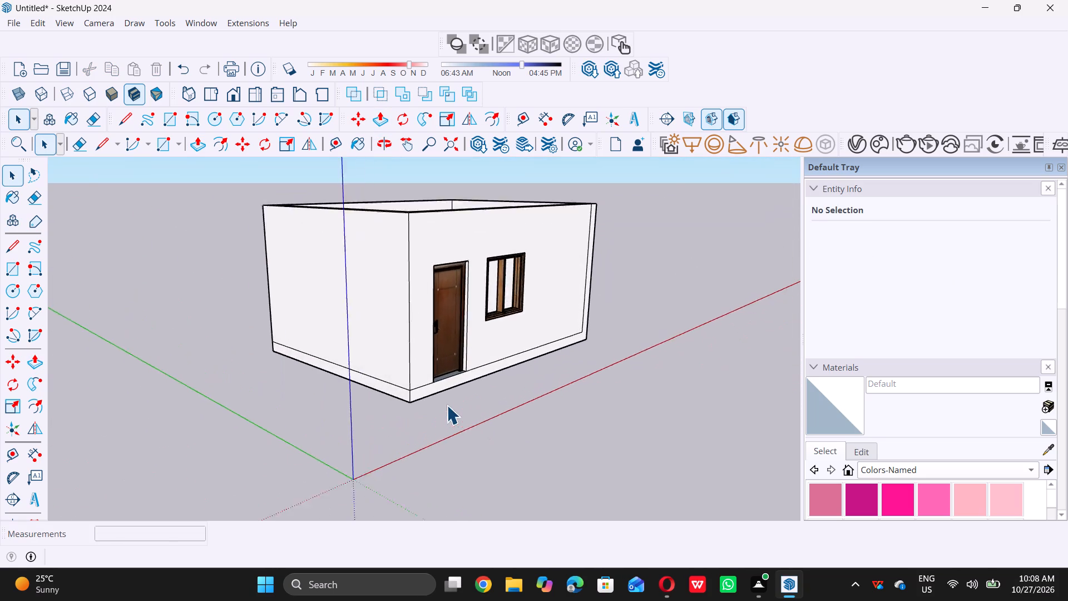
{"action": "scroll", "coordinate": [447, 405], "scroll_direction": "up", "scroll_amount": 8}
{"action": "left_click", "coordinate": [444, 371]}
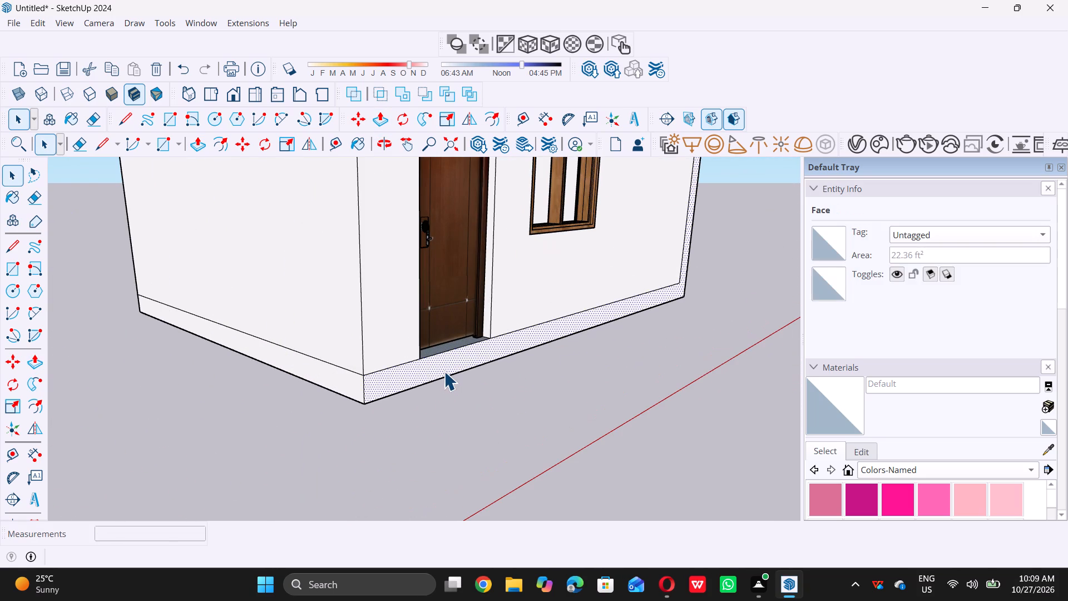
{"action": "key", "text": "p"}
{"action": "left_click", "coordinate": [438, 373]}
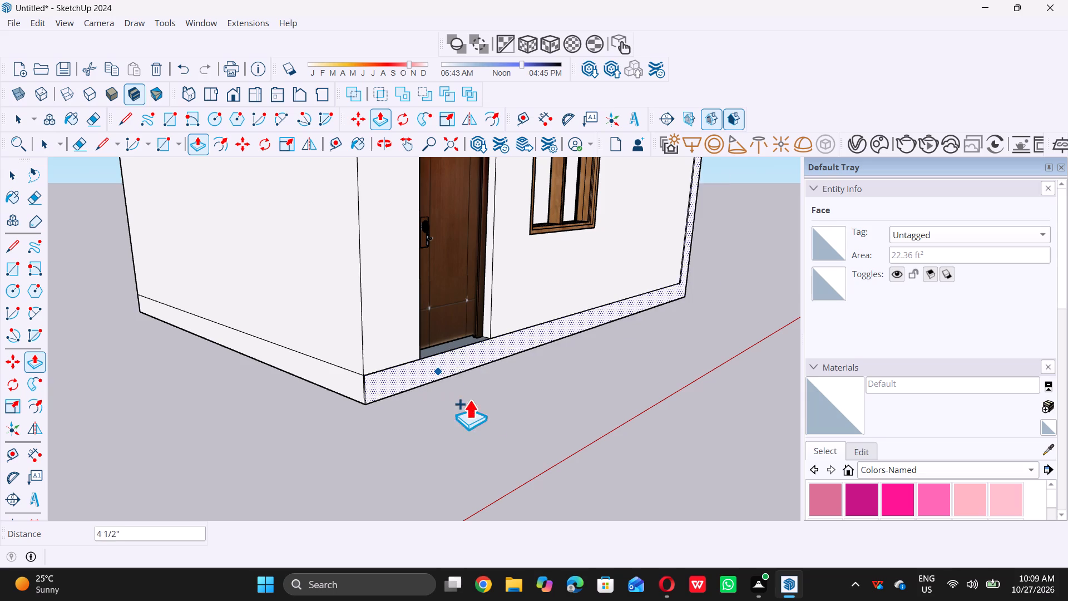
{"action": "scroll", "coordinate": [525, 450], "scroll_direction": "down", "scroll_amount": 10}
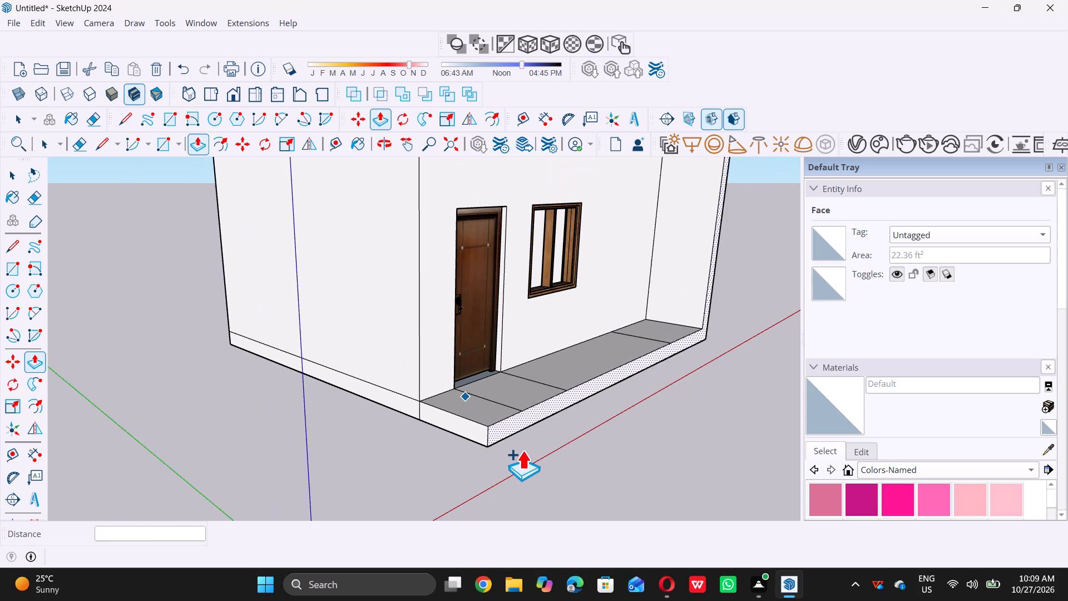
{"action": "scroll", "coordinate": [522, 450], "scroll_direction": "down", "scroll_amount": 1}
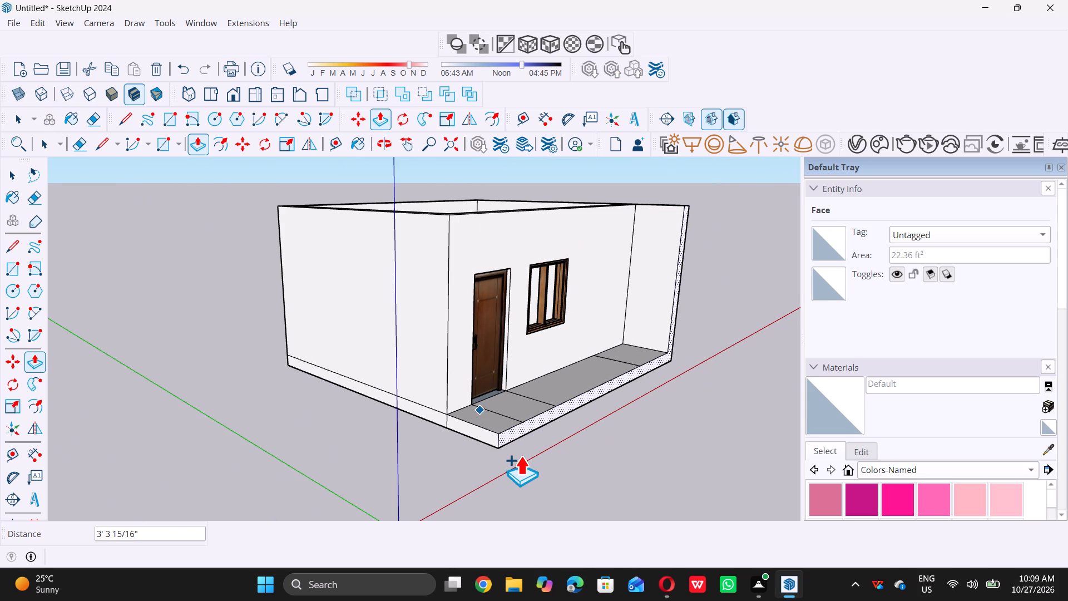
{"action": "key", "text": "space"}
Draw a 9" line along the red axis at the front wall's far lower corner, separating the slab face from the vertical strip.
{"action": "scroll", "coordinate": [464, 433], "scroll_direction": "down", "scroll_amount": 4}
{"action": "middle_click_drag", "start_coordinate": [597, 426], "coordinate": [412, 400]}
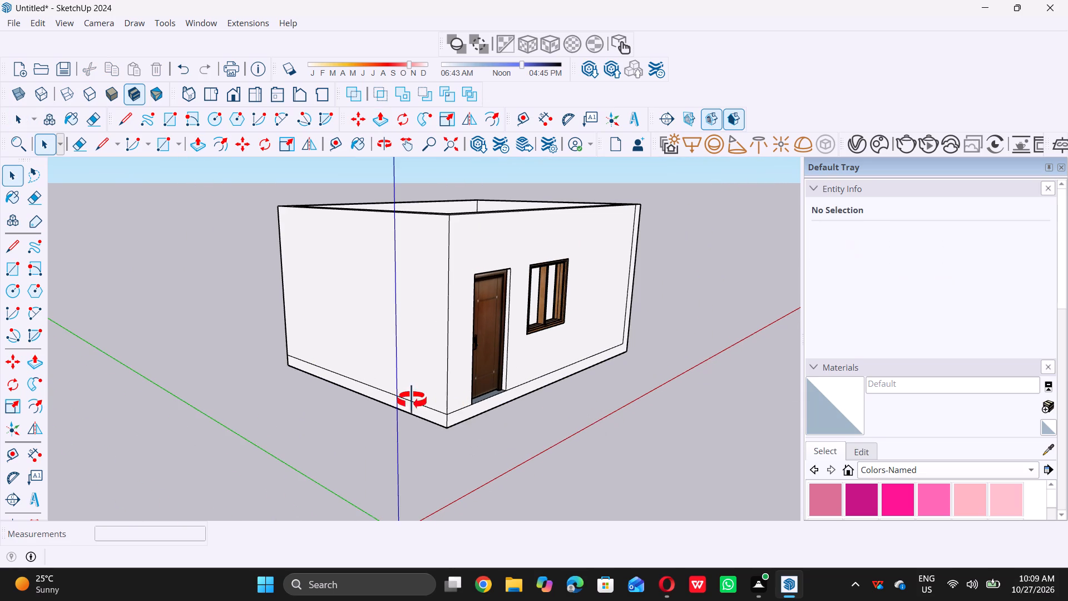
{"action": "middle_click_drag", "start_coordinate": [412, 400], "coordinate": [385, 403]}
{"action": "scroll", "coordinate": [679, 409], "scroll_direction": "up", "scroll_amount": 4}
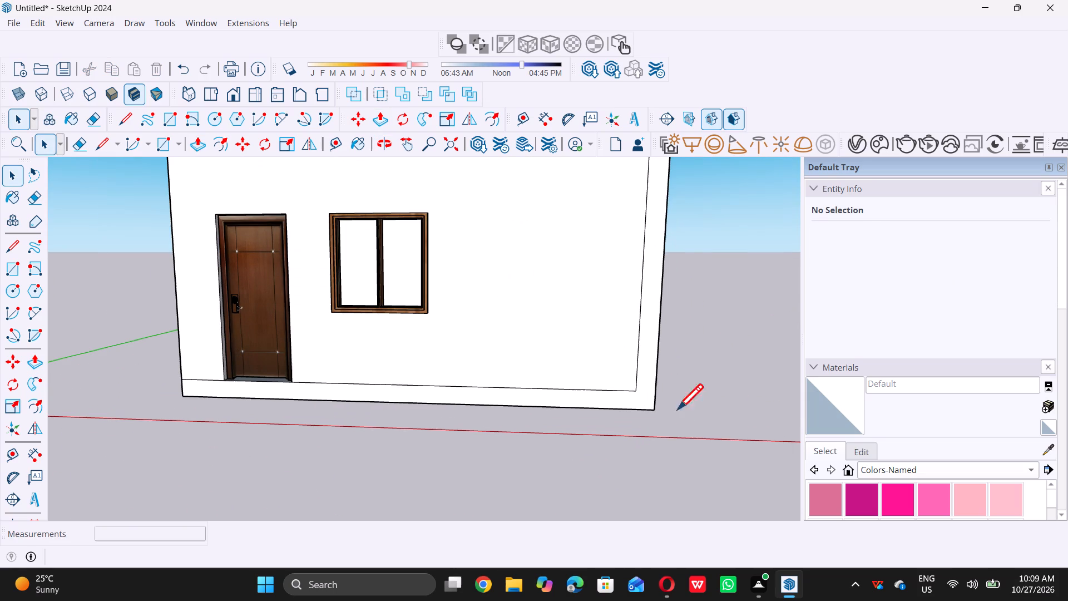
{"action": "key", "text": "l"}
{"action": "left_click", "coordinate": [639, 391]}
{"action": "left_click", "coordinate": [662, 389]}
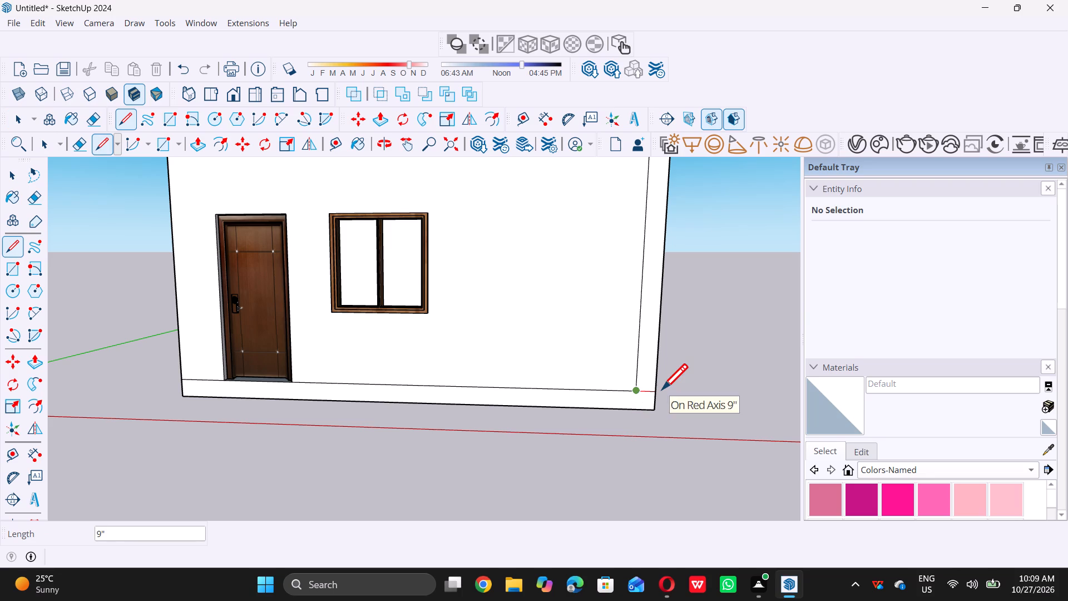
{"action": "key", "text": "space"}
Pull the slab's front face slightly outward below the door, undoing the extra second pull.
{"action": "scroll", "coordinate": [633, 420], "scroll_direction": "down", "scroll_amount": 12}
{"action": "middle_click_drag", "start_coordinate": [457, 445], "coordinate": [614, 475]}
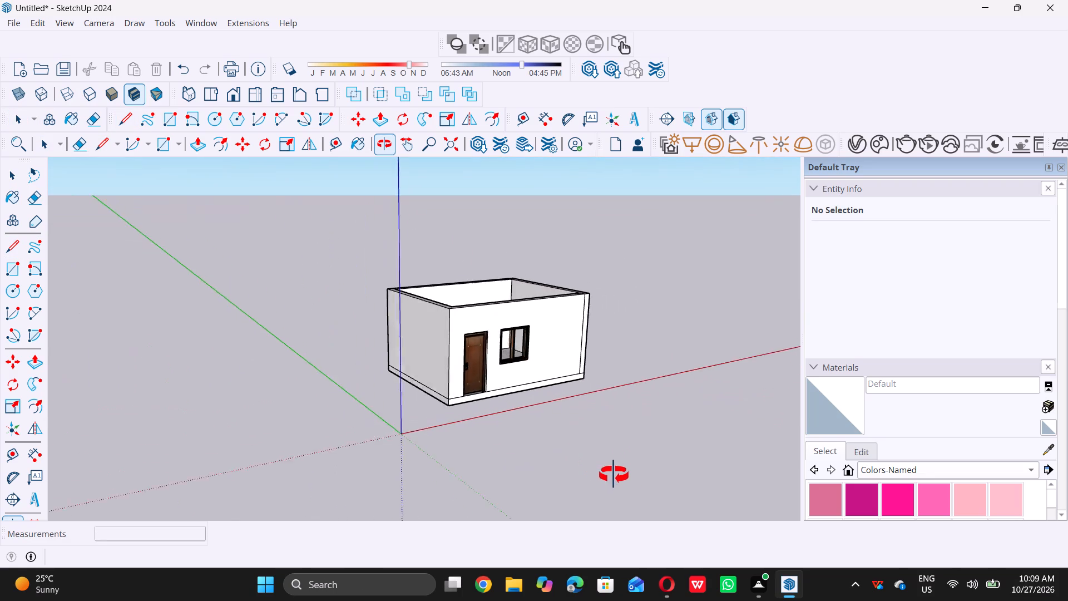
{"action": "middle_click_drag", "start_coordinate": [614, 475], "coordinate": [641, 489]}
{"action": "scroll", "coordinate": [484, 386], "scroll_direction": "up", "scroll_amount": 15}
{"action": "left_click", "coordinate": [471, 392]}
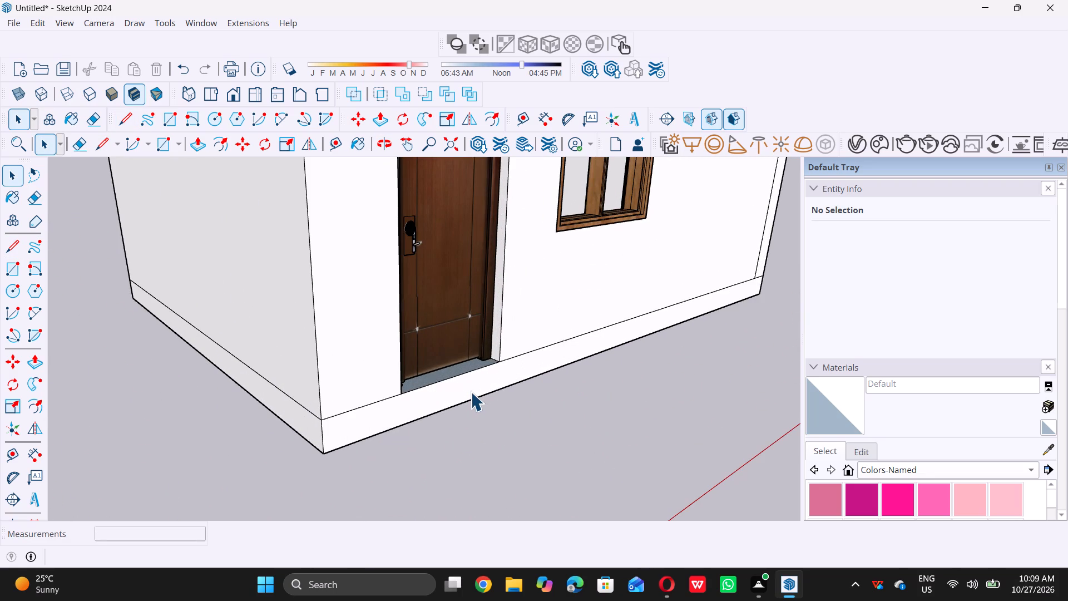
{"action": "key", "text": "p"}
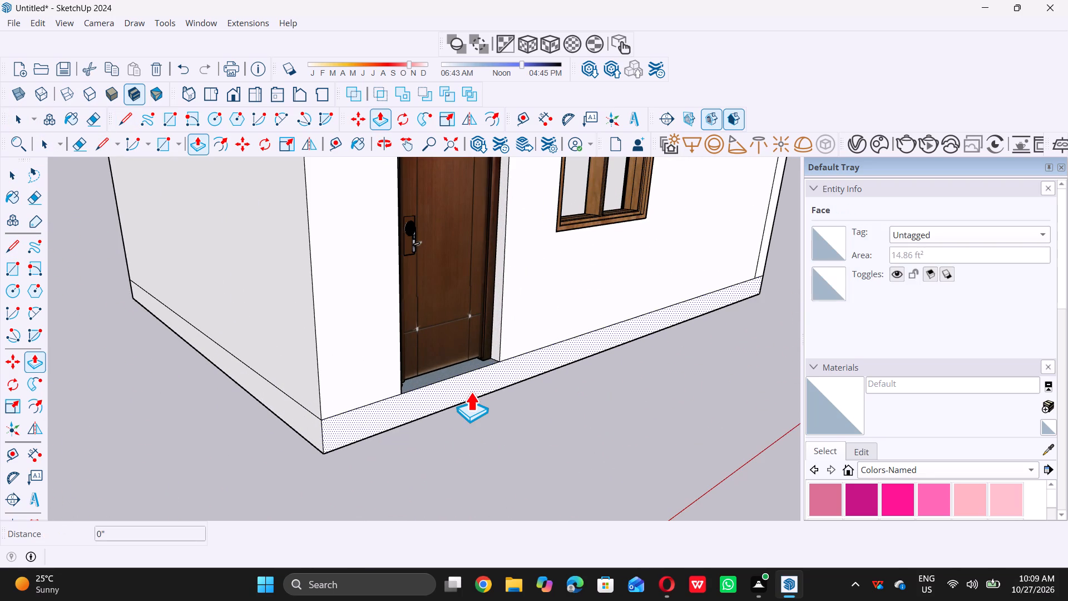
{"action": "left_click_drag", "start_coordinate": [471, 389], "coordinate": [483, 397]}
{"action": "left_click", "coordinate": [484, 397]}
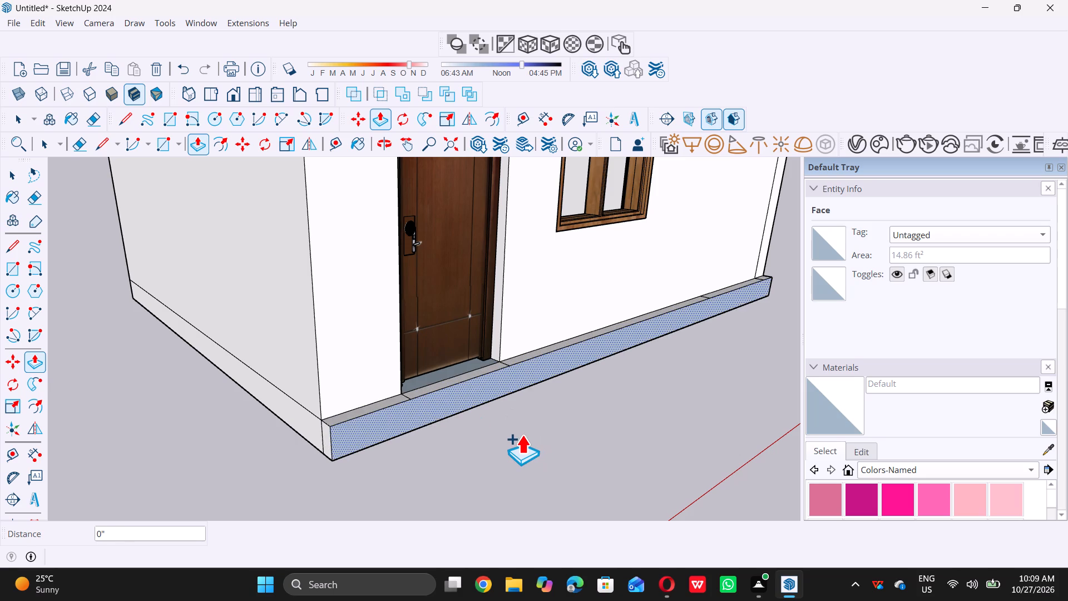
{"action": "left_click", "coordinate": [459, 399]}
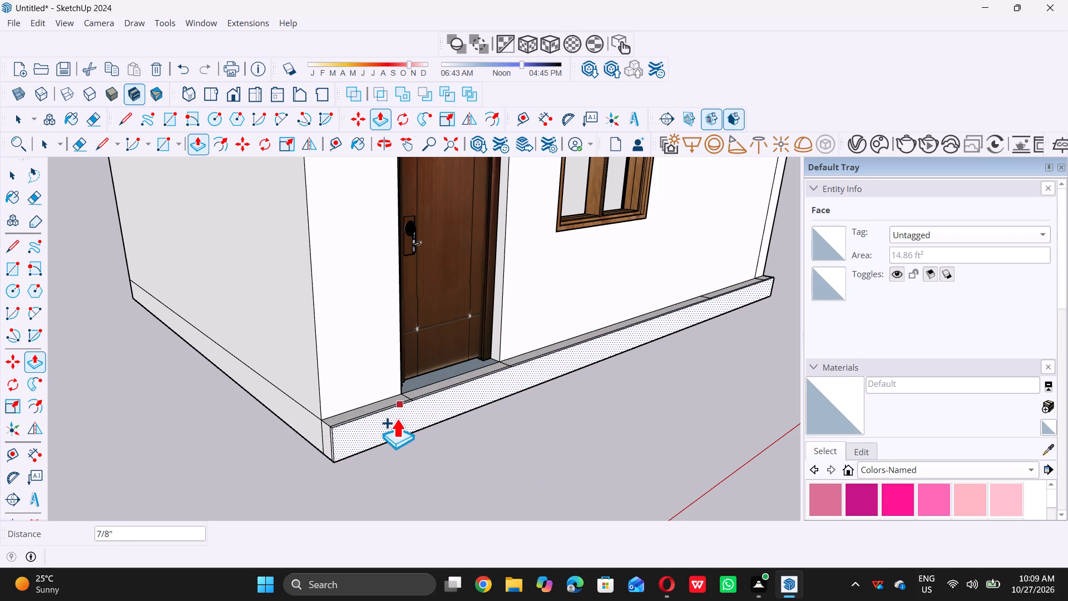
{"action": "key", "text": "ctrl+z"}
{"action": "key", "text": "ctrl+z"}
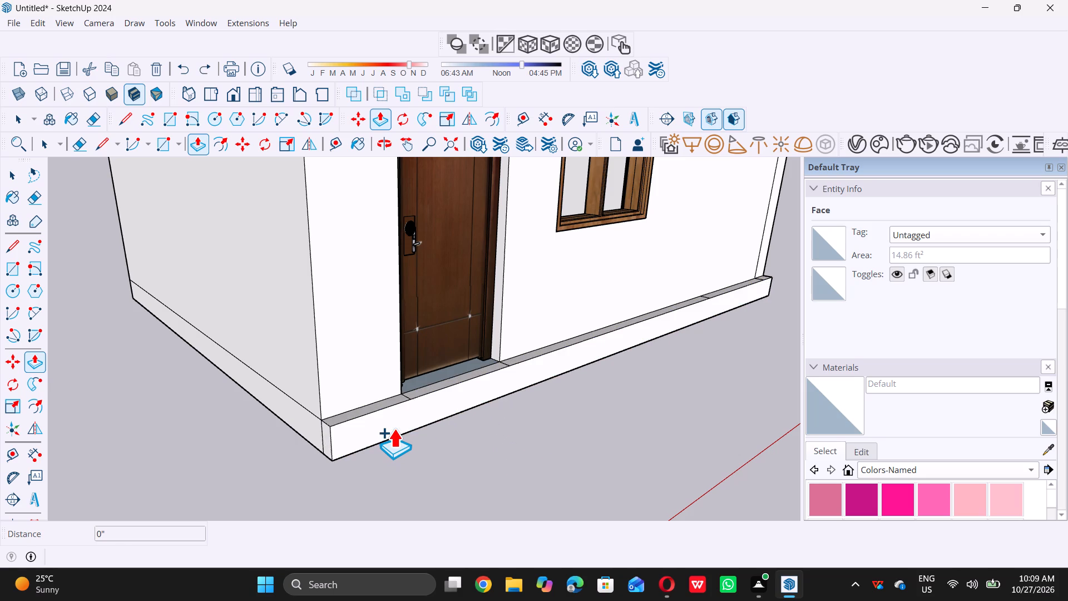
Extrude the slab's front face a further 5' outward to form a porch in front of the door and window.
{"action": "left_click", "coordinate": [399, 417]}
{"action": "scroll", "coordinate": [461, 456], "scroll_direction": "down", "scroll_amount": 2}
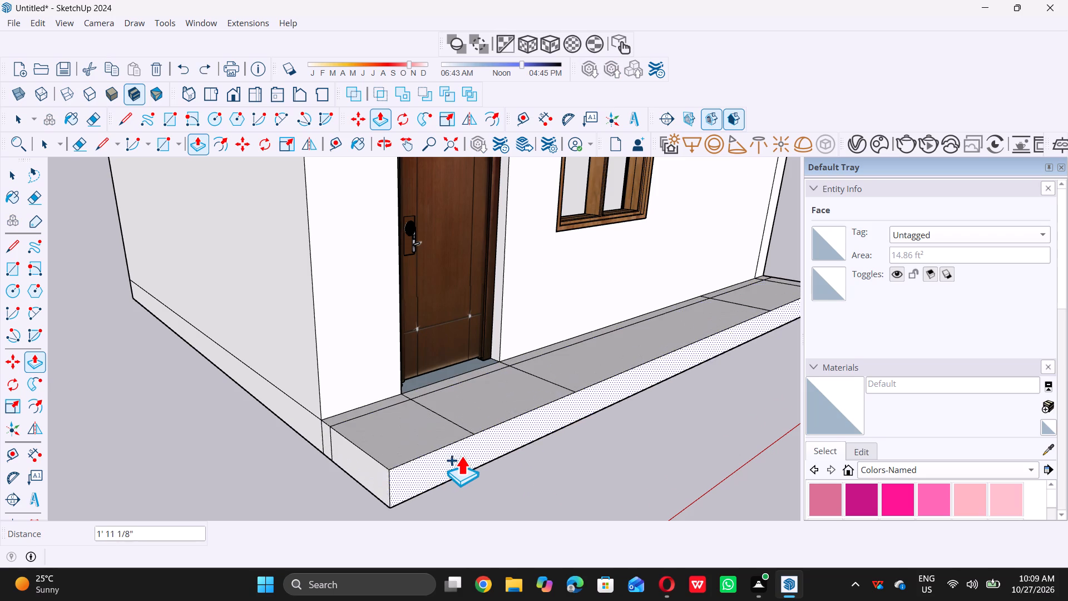
{"action": "scroll", "coordinate": [461, 456], "scroll_direction": "down", "scroll_amount": 8}
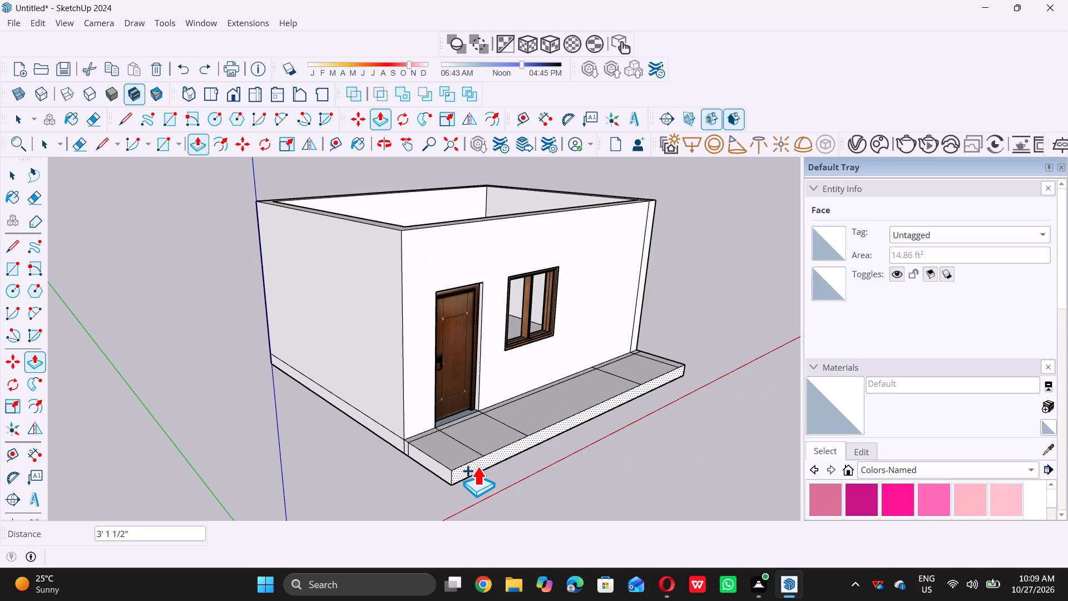
{"action": "key", "text": "5"}
{"action": "key", "text": "apostrophe"}
{"action": "key", "text": "Return"}
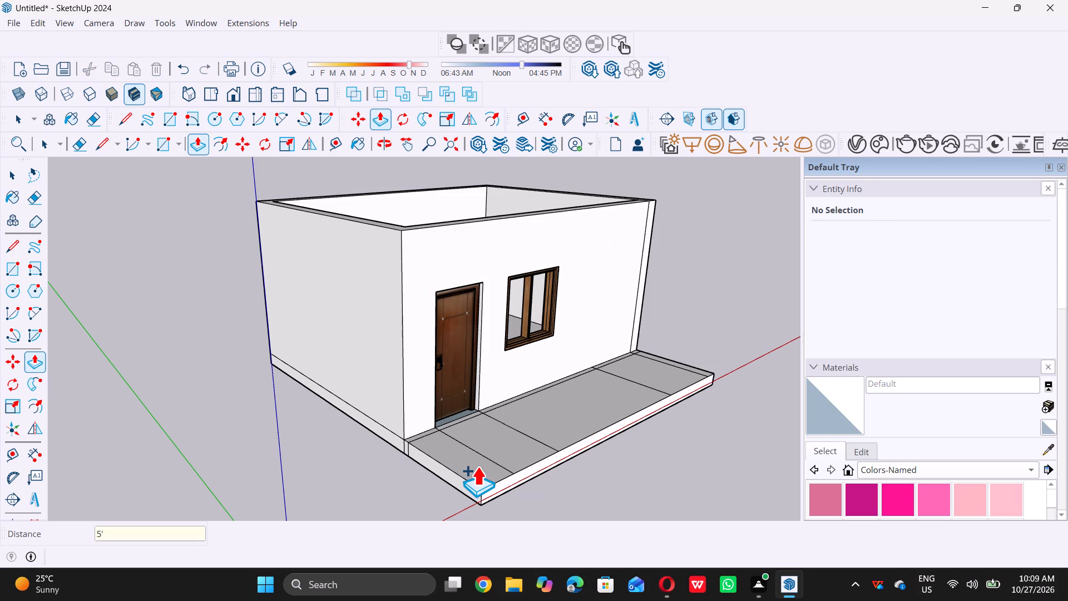
{"action": "key", "text": "space"}
Erase the three leftover lines that cross the porch floor from the wall towards its front edge.
{"action": "scroll", "coordinate": [429, 343], "scroll_direction": "down", "scroll_amount": 6}
{"action": "middle_click_drag", "start_coordinate": [399, 339], "coordinate": [362, 392]}
{"action": "scroll", "coordinate": [453, 392], "scroll_direction": "up", "scroll_amount": 1}
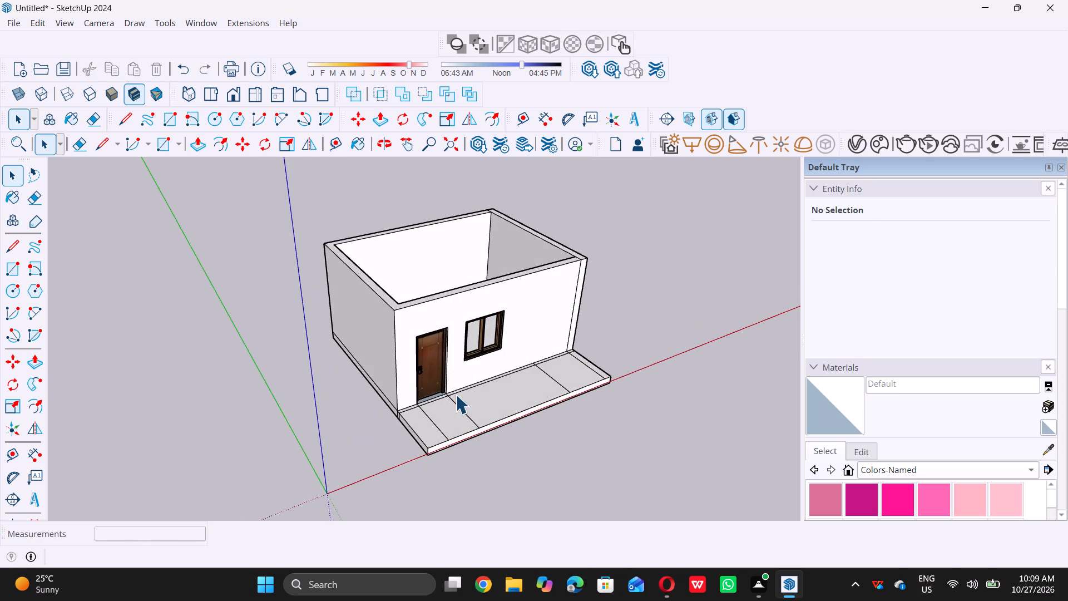
{"action": "scroll", "coordinate": [456, 395], "scroll_direction": "up", "scroll_amount": 5}
{"action": "key", "text": "e"}
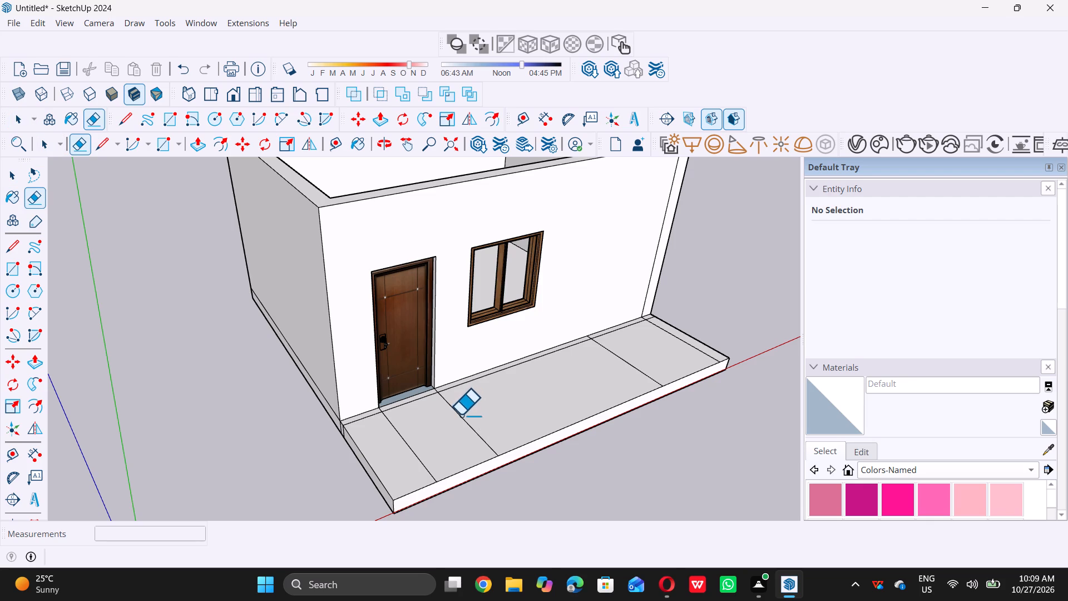
{"action": "left_click", "coordinate": [459, 416]}
{"action": "left_click", "coordinate": [404, 440]}
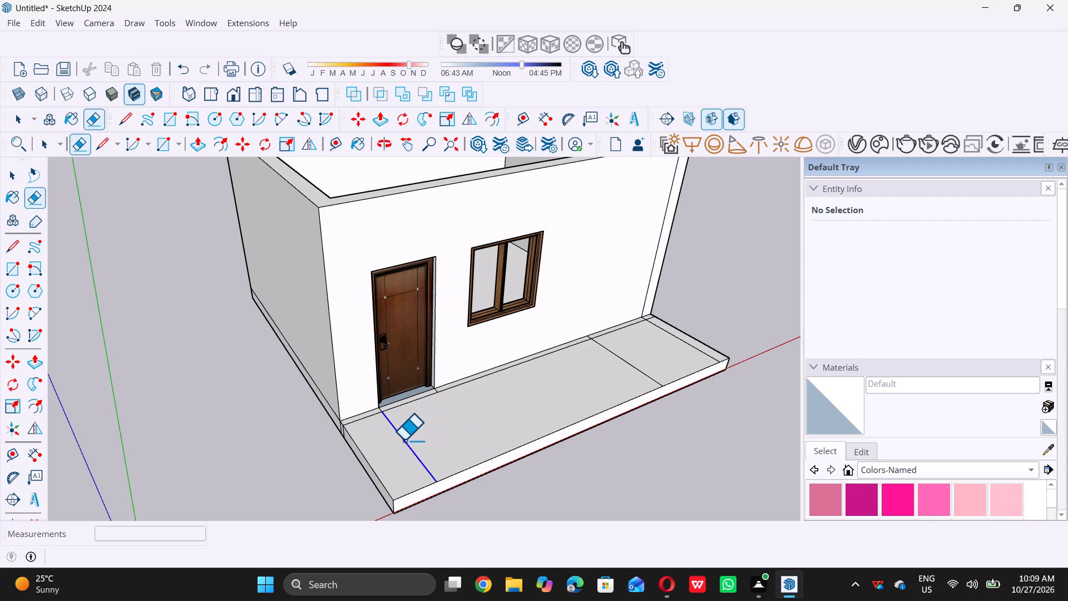
{"action": "left_click", "coordinate": [632, 366]}
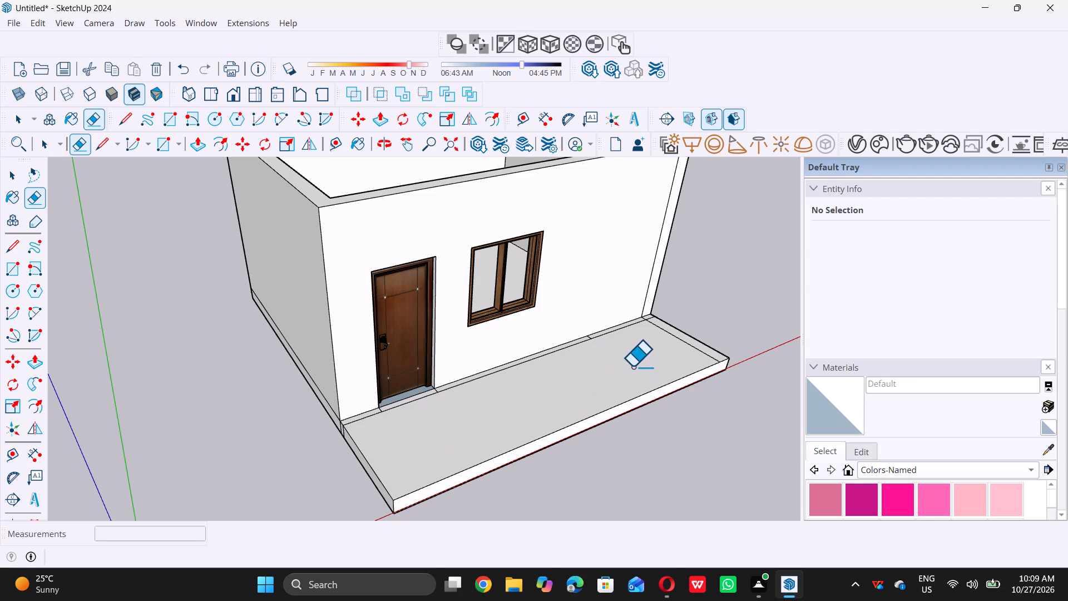
Erase the leftover seam lines on the porch floor along the front wall, from the far corner back to the door.
{"action": "scroll", "coordinate": [681, 329], "scroll_direction": "up", "scroll_amount": 5}
{"action": "scroll", "coordinate": [622, 310], "scroll_direction": "up", "scroll_amount": 10}
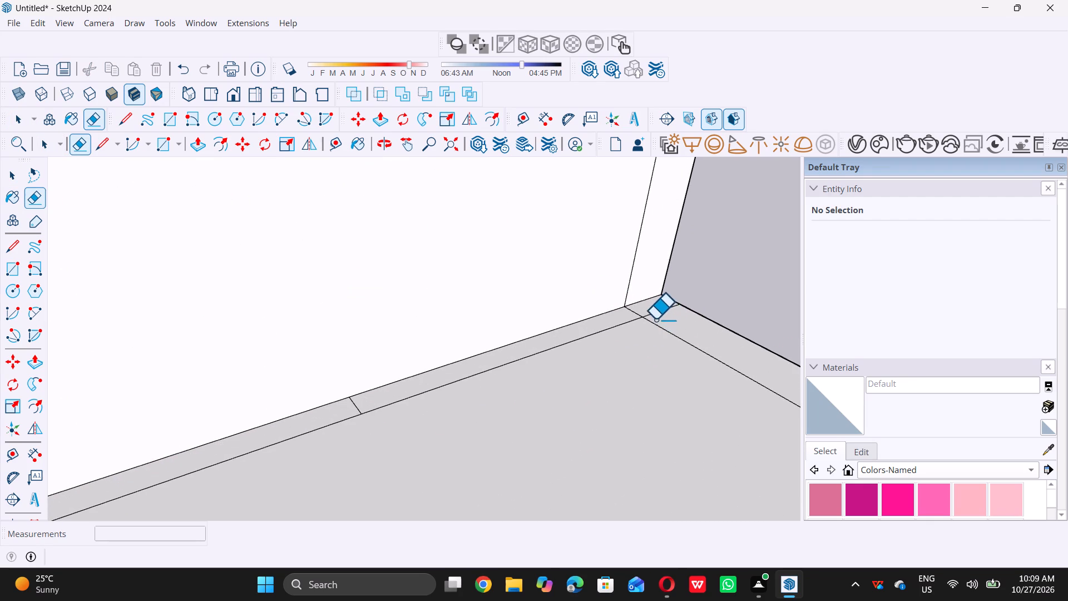
{"action": "left_click", "coordinate": [642, 318]}
{"action": "scroll", "coordinate": [632, 341], "scroll_direction": "down", "scroll_amount": 6}
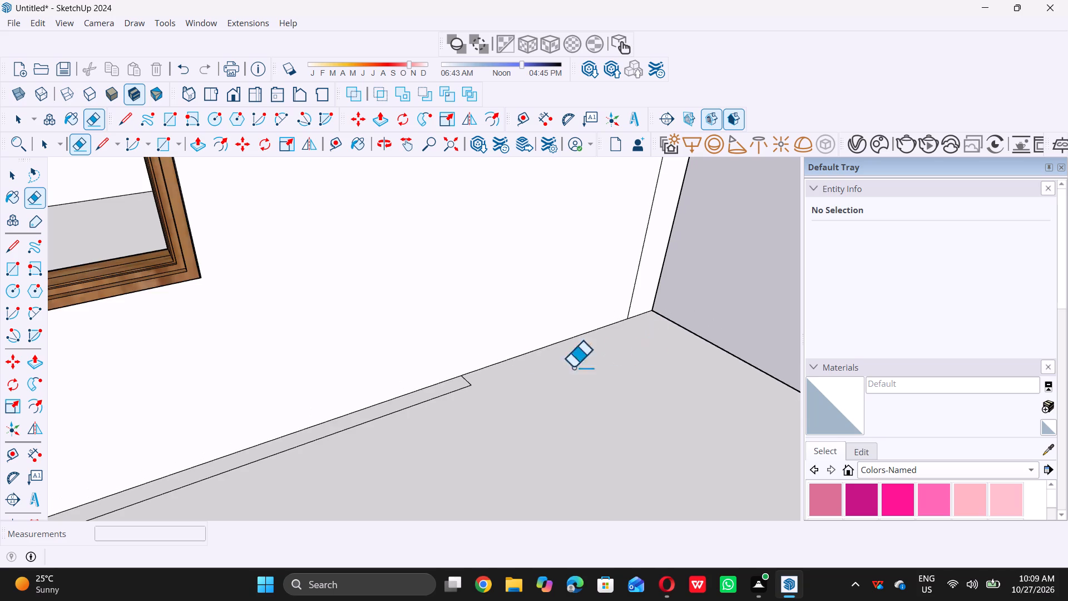
{"action": "scroll", "coordinate": [472, 378], "scroll_direction": "up", "scroll_amount": 5}
{"action": "left_click", "coordinate": [472, 383]}
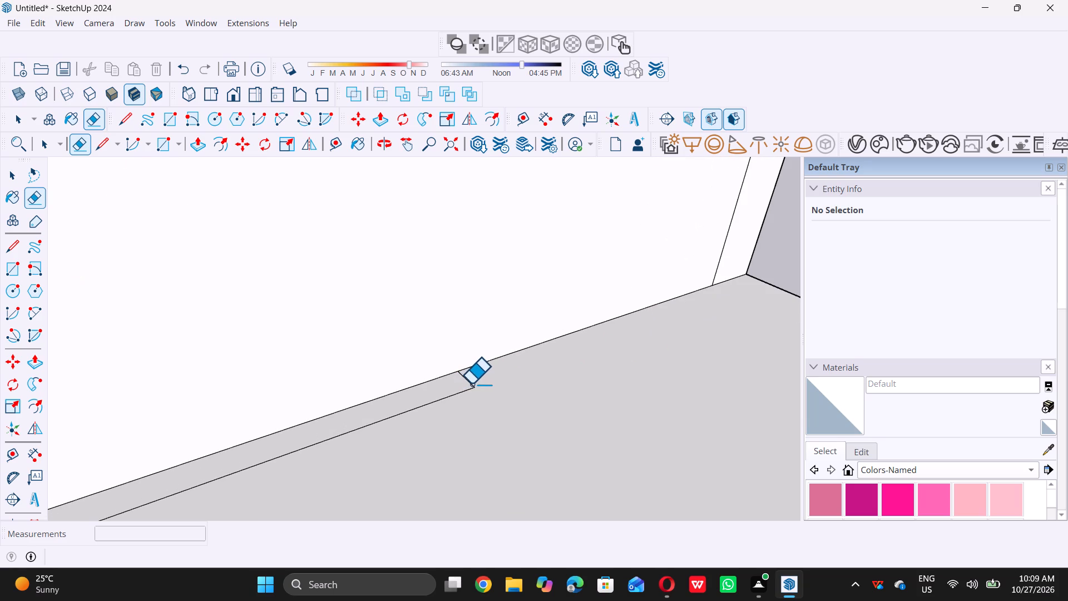
{"action": "left_click", "coordinate": [463, 391]}
{"action": "scroll", "coordinate": [498, 391], "scroll_direction": "down", "scroll_amount": 6}
{"action": "scroll", "coordinate": [550, 396], "scroll_direction": "down", "scroll_amount": 7}
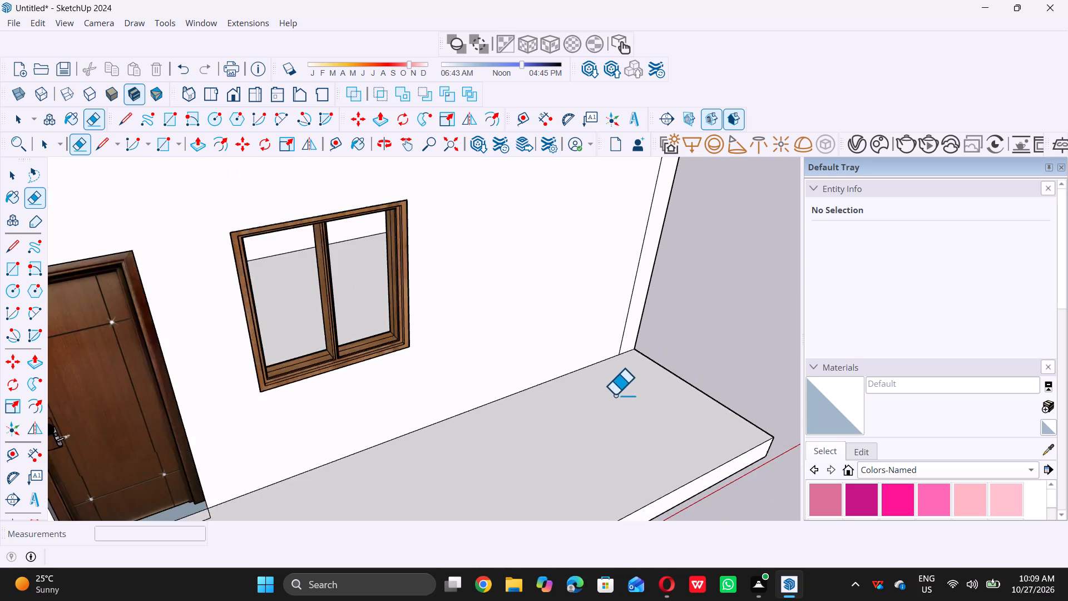
Erase the remaining strip outline on the porch floor around the door threshold and towards the door-side wall corner.
{"action": "scroll", "coordinate": [615, 395], "scroll_direction": "down", "scroll_amount": 7}
{"action": "scroll", "coordinate": [407, 463], "scroll_direction": "up", "scroll_amount": 10}
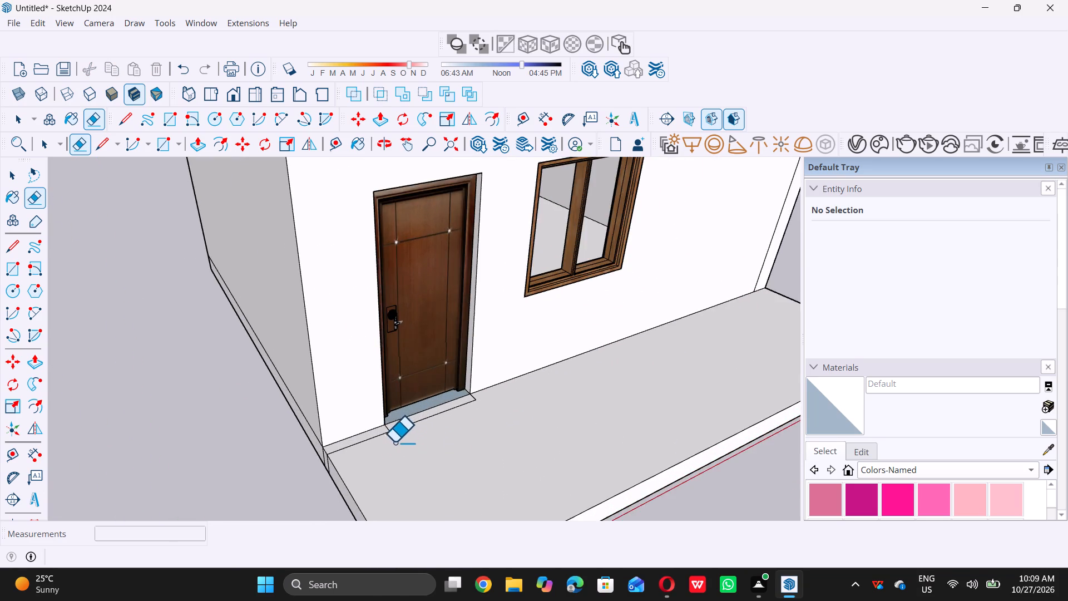
{"action": "scroll", "coordinate": [394, 442], "scroll_direction": "up", "scroll_amount": 6}
{"action": "left_click", "coordinate": [300, 457]}
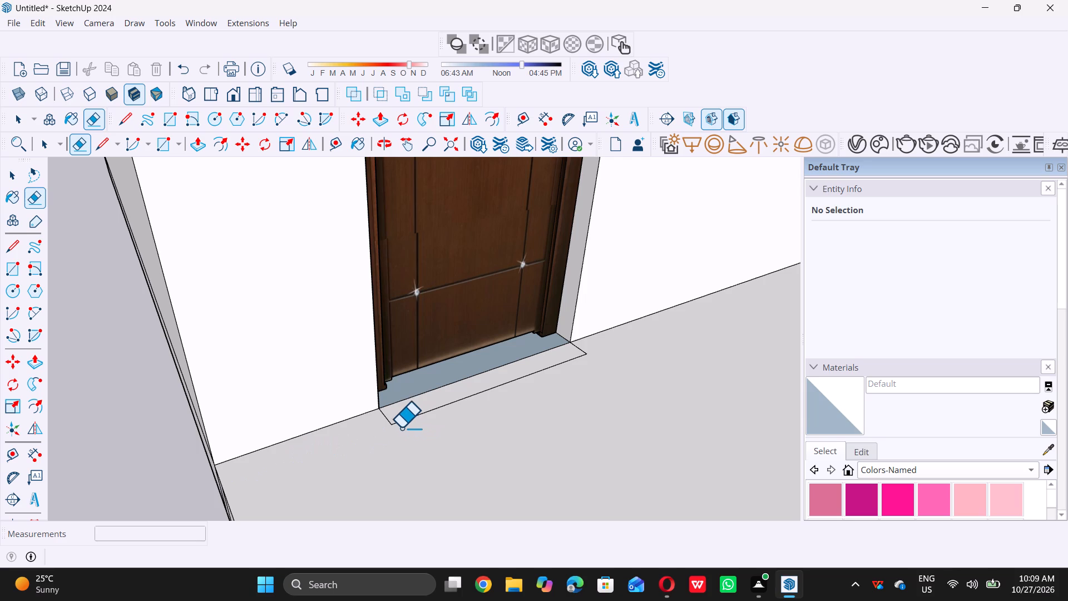
{"action": "left_click", "coordinate": [407, 418]}
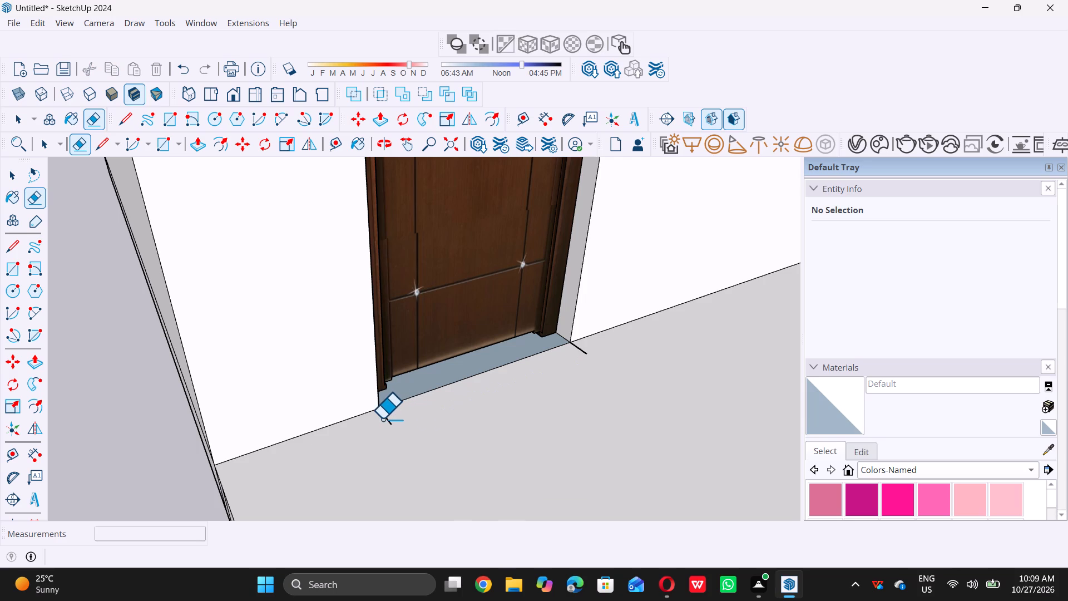
{"action": "left_click", "coordinate": [388, 418]}
{"action": "scroll", "coordinate": [582, 353], "scroll_direction": "up", "scroll_amount": 5}
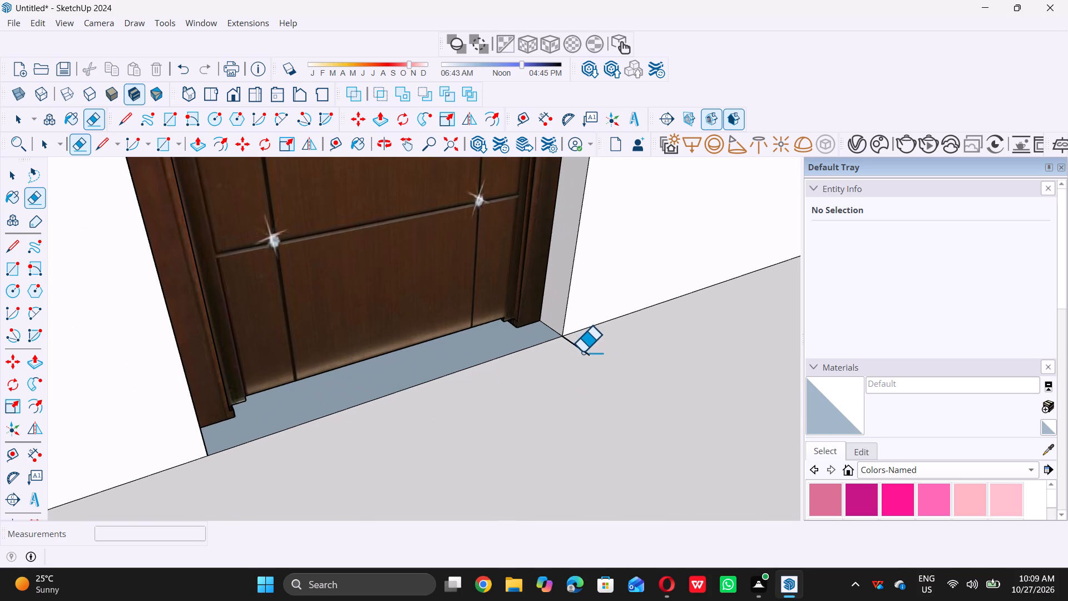
{"action": "double_click", "coordinate": [583, 351]}
{"action": "scroll", "coordinate": [584, 354], "scroll_direction": "down", "scroll_amount": 12}
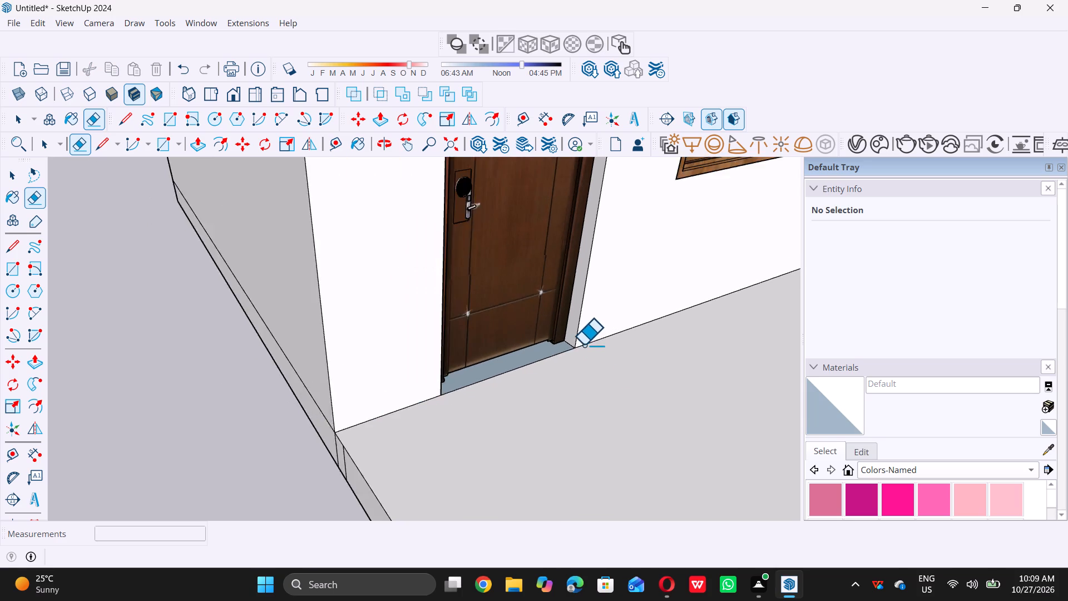
Erase the two vertical seam lines on the slab's side face below the door-side wall corner.
{"action": "scroll", "coordinate": [584, 344], "scroll_direction": "down", "scroll_amount": 5}
{"action": "scroll", "coordinate": [483, 427], "scroll_direction": "up", "scroll_amount": 6}
{"action": "scroll", "coordinate": [432, 409], "scroll_direction": "up", "scroll_amount": 12}
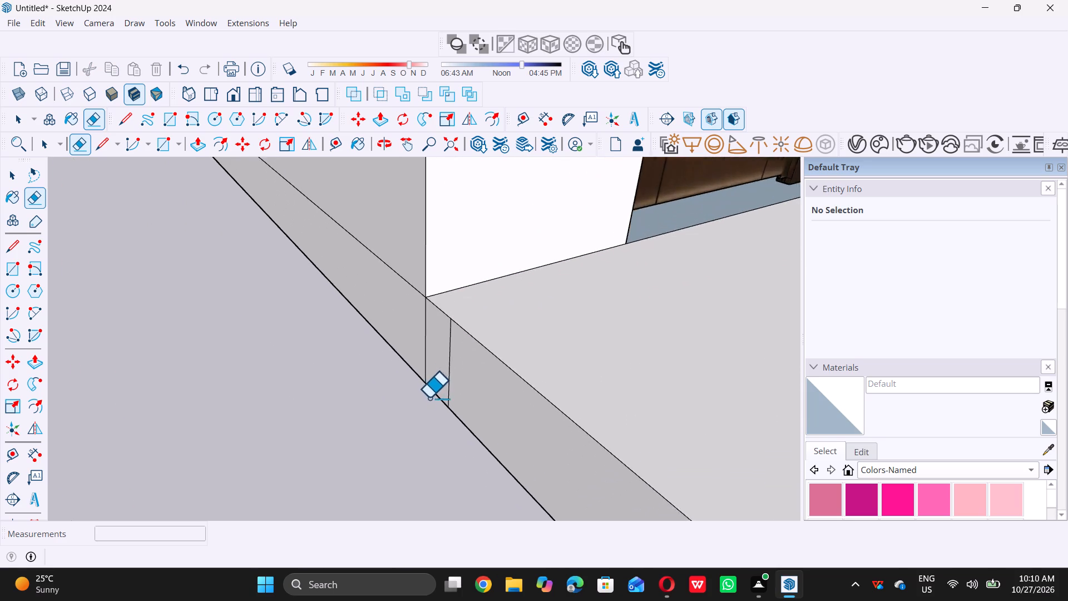
{"action": "scroll", "coordinate": [429, 397], "scroll_direction": "up", "scroll_amount": 3}
{"action": "left_click", "coordinate": [422, 323]}
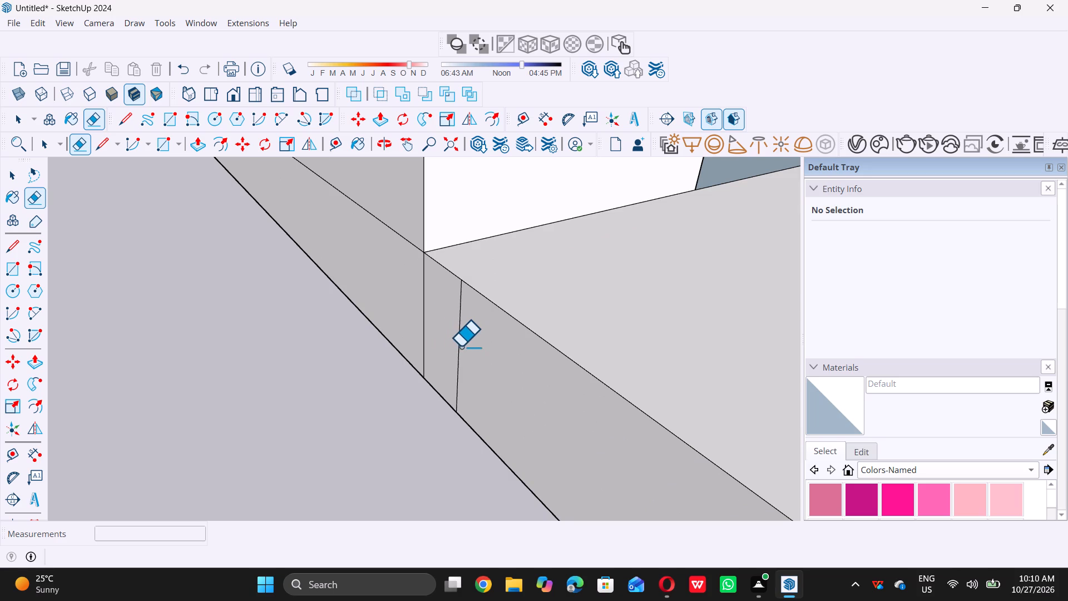
{"action": "left_click", "coordinate": [458, 344]}
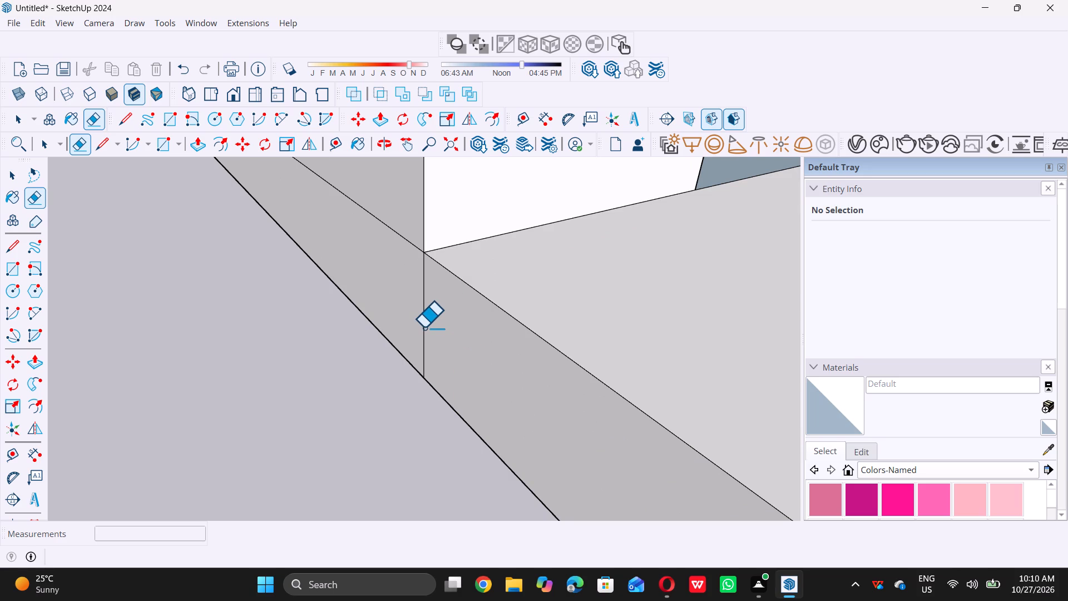
{"action": "double_click", "coordinate": [422, 327]}
{"action": "scroll", "coordinate": [393, 359], "scroll_direction": "down", "scroll_amount": 8}
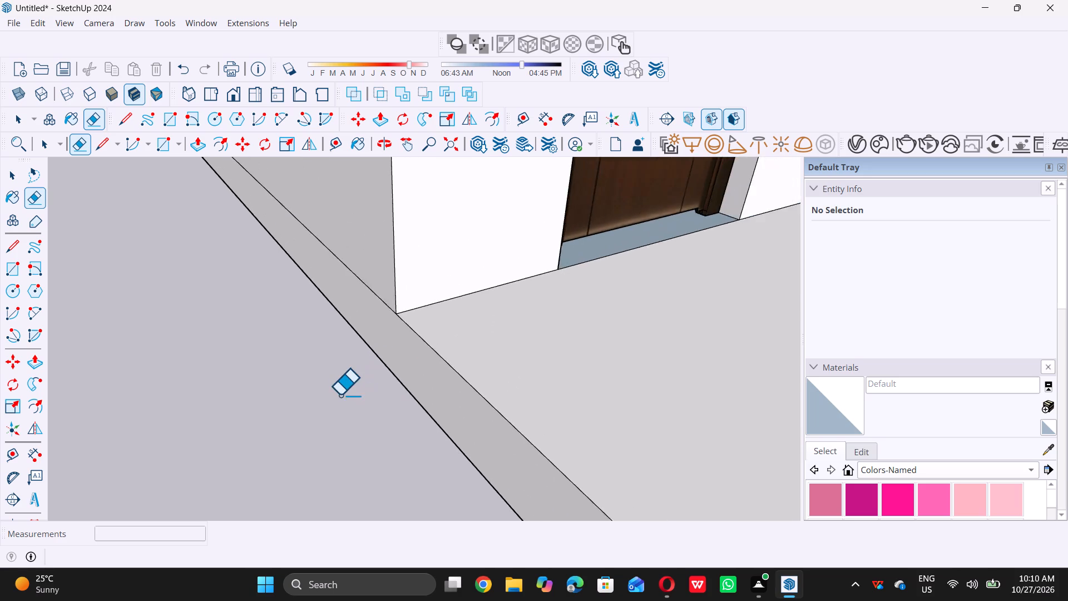
{"action": "scroll", "coordinate": [340, 395], "scroll_direction": "down", "scroll_amount": 20}
{"action": "scroll", "coordinate": [340, 395], "scroll_direction": "down", "scroll_amount": 4}
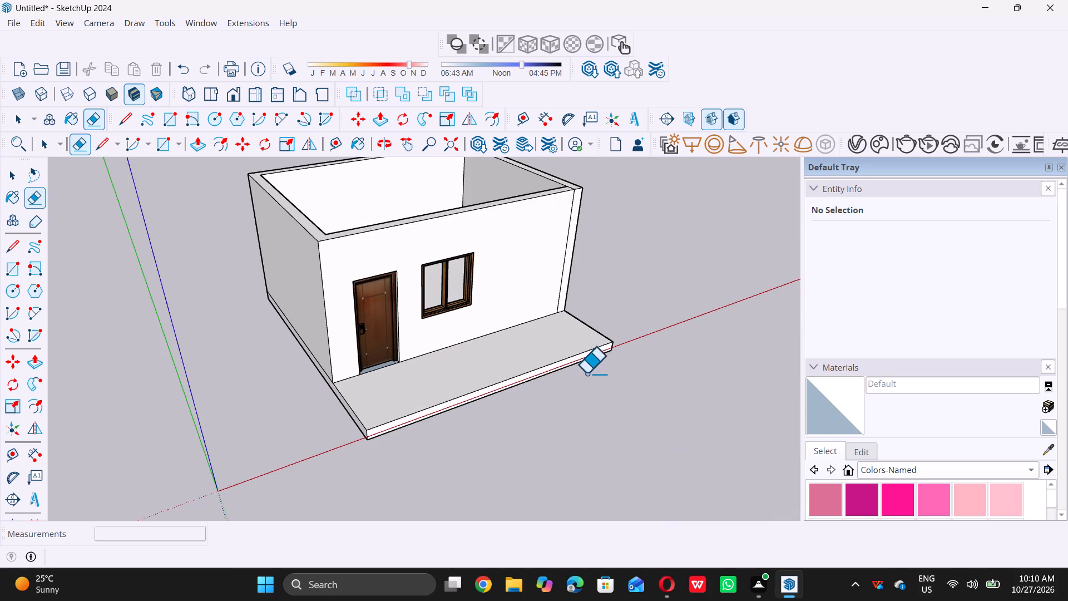
Erase the vertical seam line on the slab's far end face, just in front of the wall corner.
{"action": "middle_click_drag", "start_coordinate": [594, 364], "coordinate": [204, 346]}
{"action": "scroll", "coordinate": [430, 460], "scroll_direction": "up", "scroll_amount": 7}
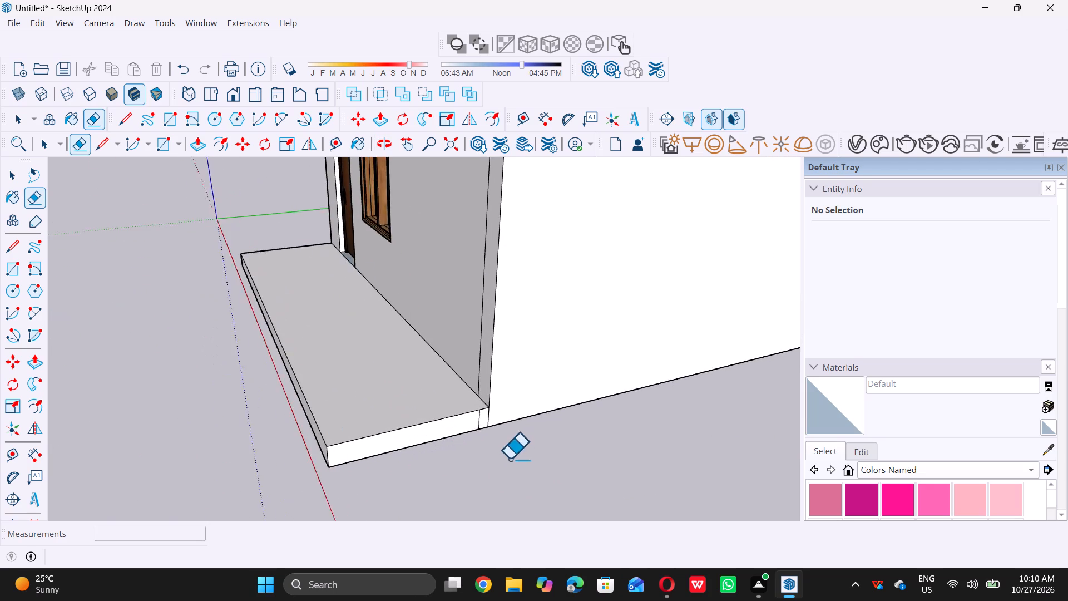
{"action": "scroll", "coordinate": [473, 433], "scroll_direction": "up", "scroll_amount": 10}
{"action": "left_click", "coordinate": [476, 406]}
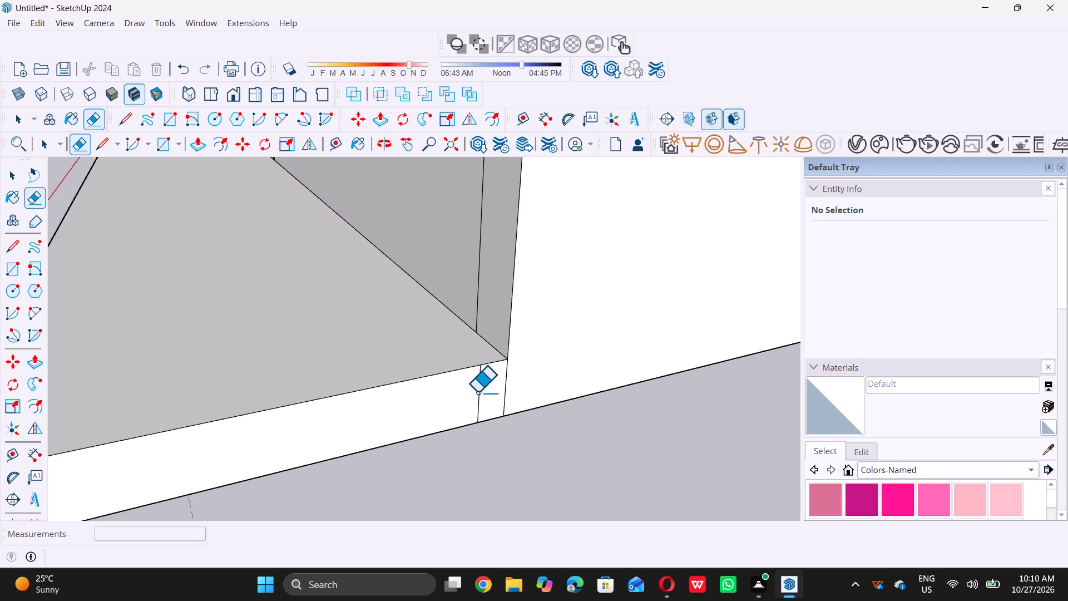
{"action": "left_click", "coordinate": [477, 392]}
{"action": "scroll", "coordinate": [472, 408], "scroll_direction": "down", "scroll_amount": 13}
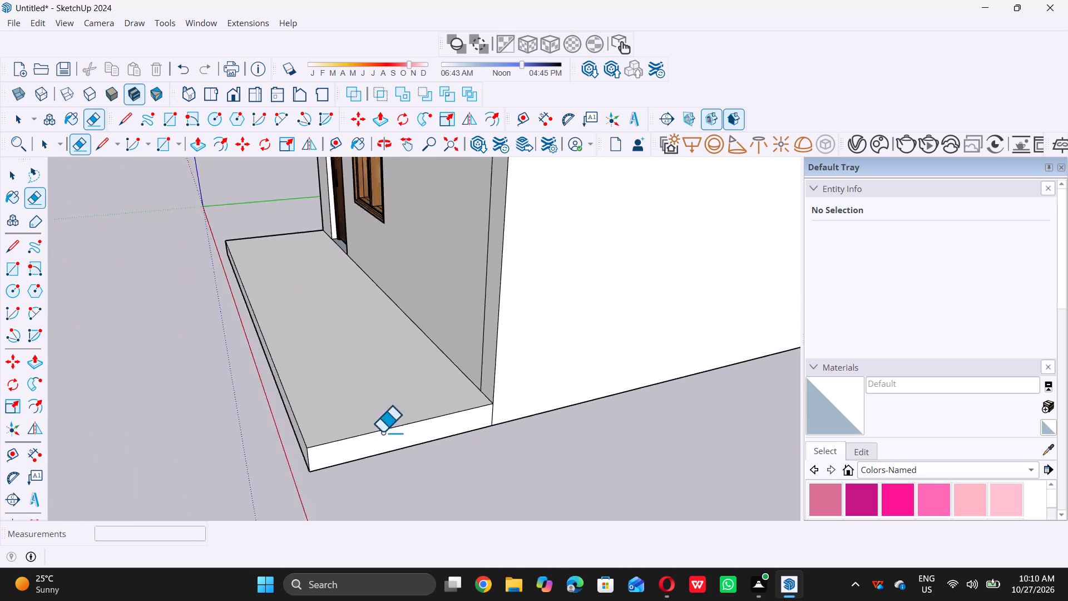
Erase the vertical seam line on the front wall beside its far corner.
{"action": "middle_click_drag", "start_coordinate": [352, 377], "coordinate": [420, 372]}
{"action": "scroll", "coordinate": [555, 292], "scroll_direction": "up", "scroll_amount": 10}
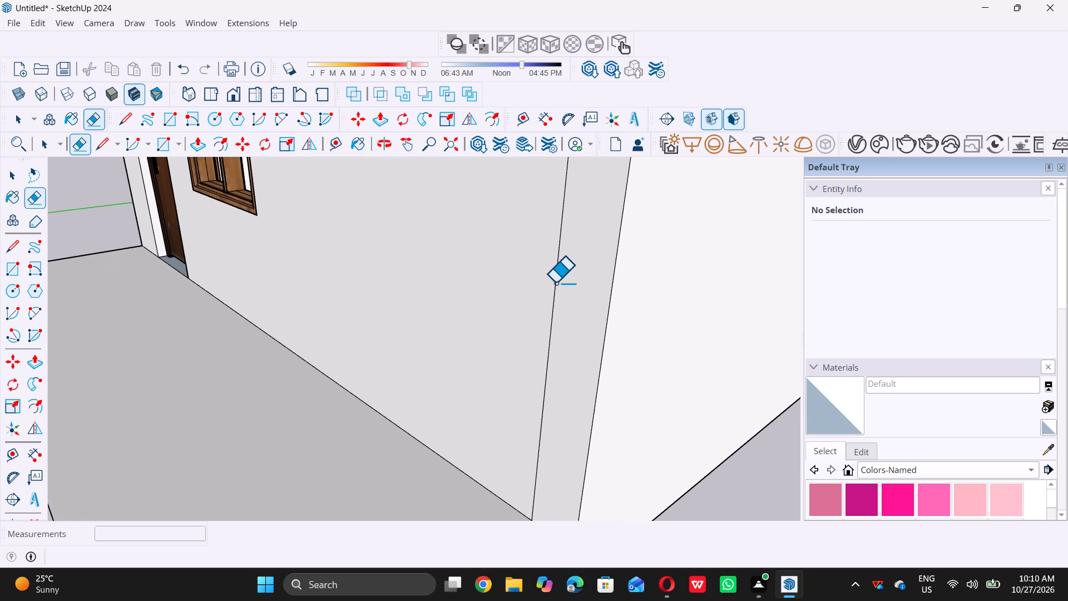
{"action": "left_click", "coordinate": [555, 281]}
{"action": "scroll", "coordinate": [551, 293], "scroll_direction": "down", "scroll_amount": 19}
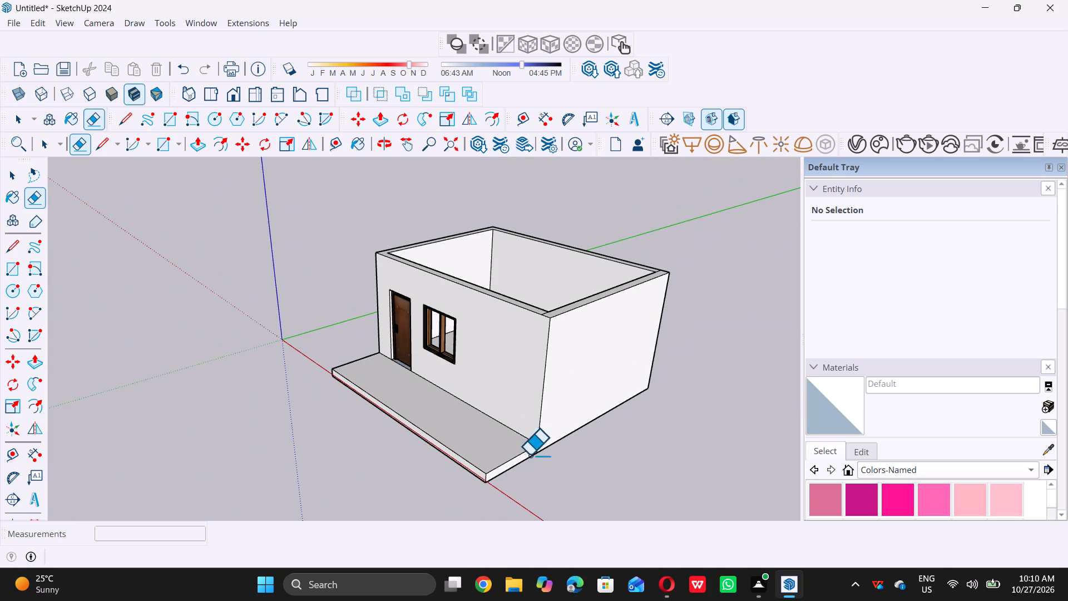
Erase the short seam lines across the wall tops at the two corners of the window-side end wall.
{"action": "scroll", "coordinate": [534, 308], "scroll_direction": "up", "scroll_amount": 11}
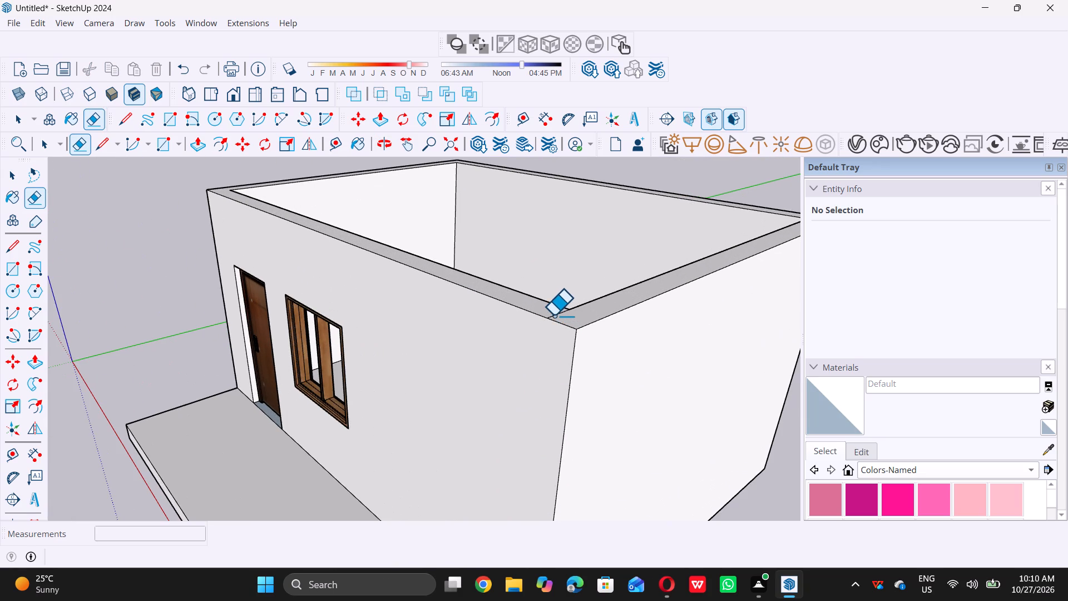
{"action": "left_click", "coordinate": [553, 313]}
{"action": "scroll", "coordinate": [554, 314], "scroll_direction": "up", "scroll_amount": 5}
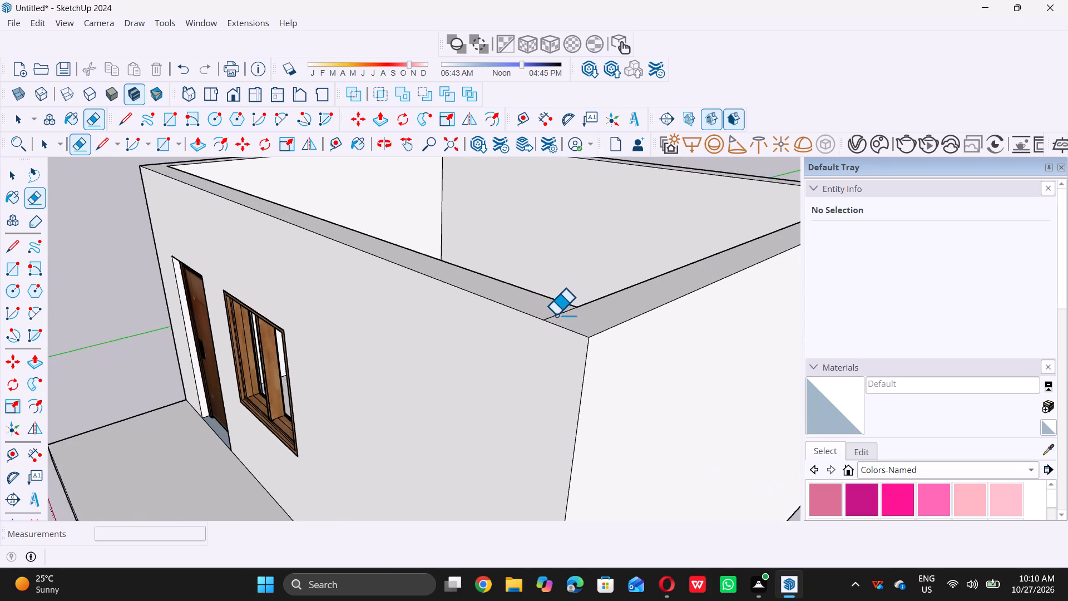
{"action": "left_click", "coordinate": [557, 314]}
{"action": "scroll", "coordinate": [535, 322], "scroll_direction": "down", "scroll_amount": 11}
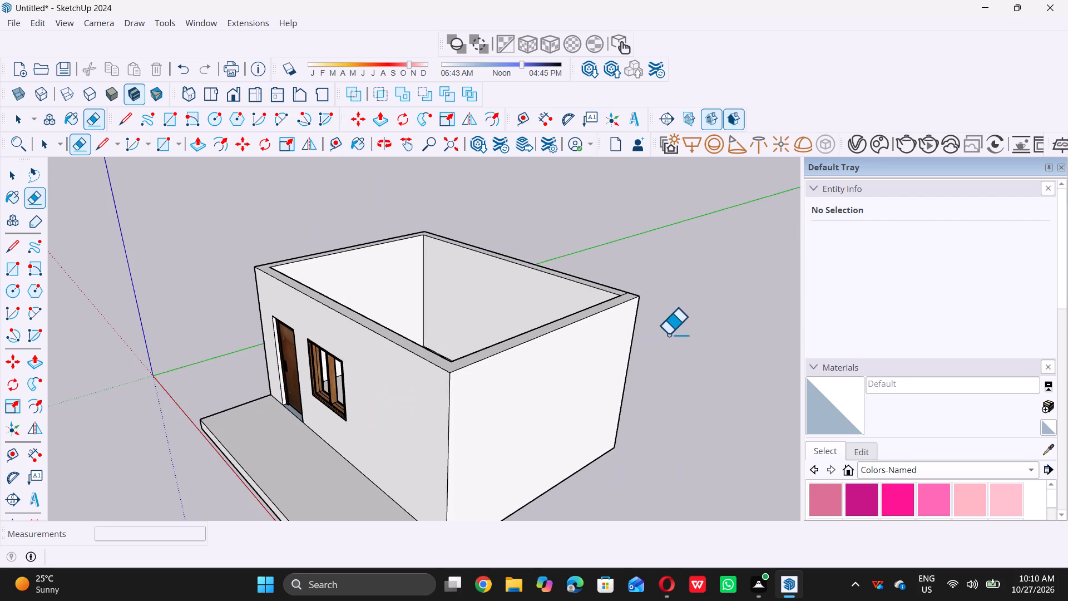
{"action": "scroll", "coordinate": [621, 283], "scroll_direction": "up", "scroll_amount": 17}
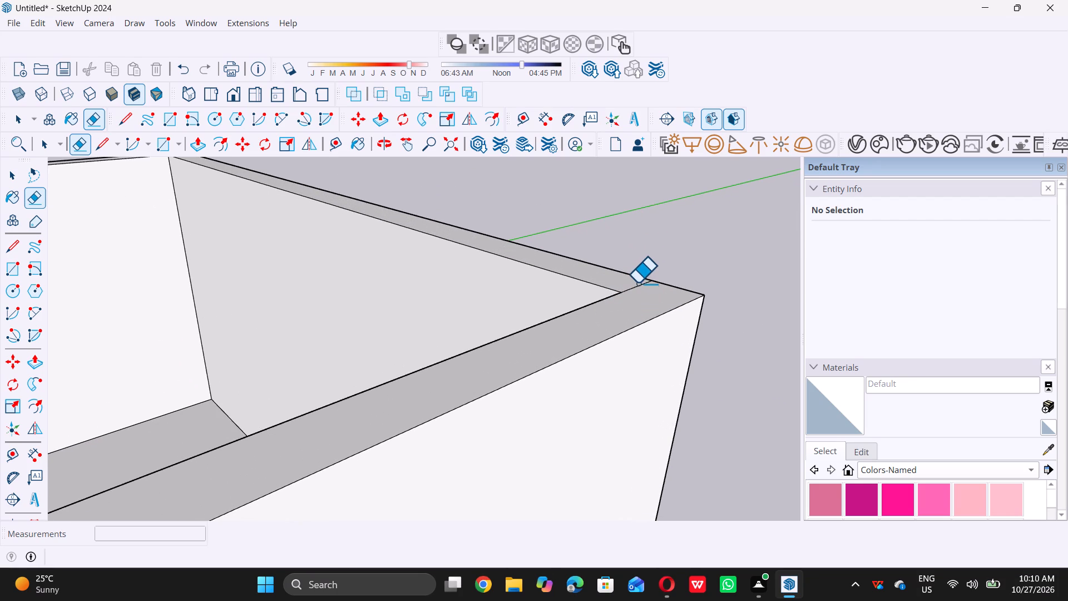
{"action": "left_click", "coordinate": [637, 284]}
{"action": "scroll", "coordinate": [638, 287], "scroll_direction": "down", "scroll_amount": 19}
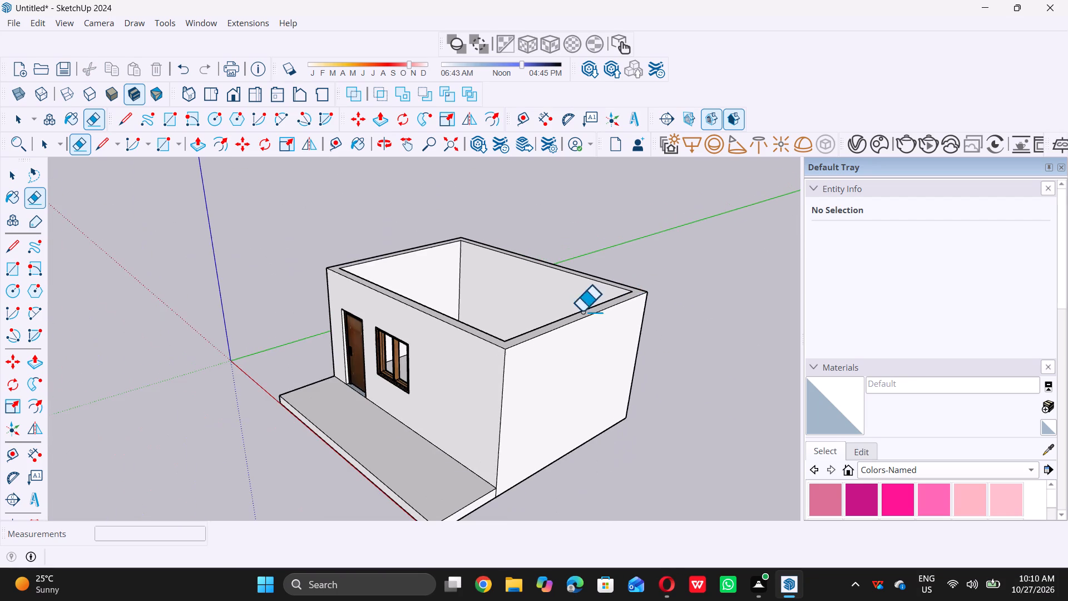
Place a guide line on the porch floor, parallel to the front edge and offset 1' inward.
{"action": "middle_click_drag", "start_coordinate": [528, 317], "coordinate": [636, 342]}
{"action": "scroll", "coordinate": [637, 342], "scroll_direction": "down", "scroll_amount": 9}
{"action": "middle_click_drag", "start_coordinate": [491, 411], "coordinate": [557, 395]}
{"action": "key", "text": "space"}
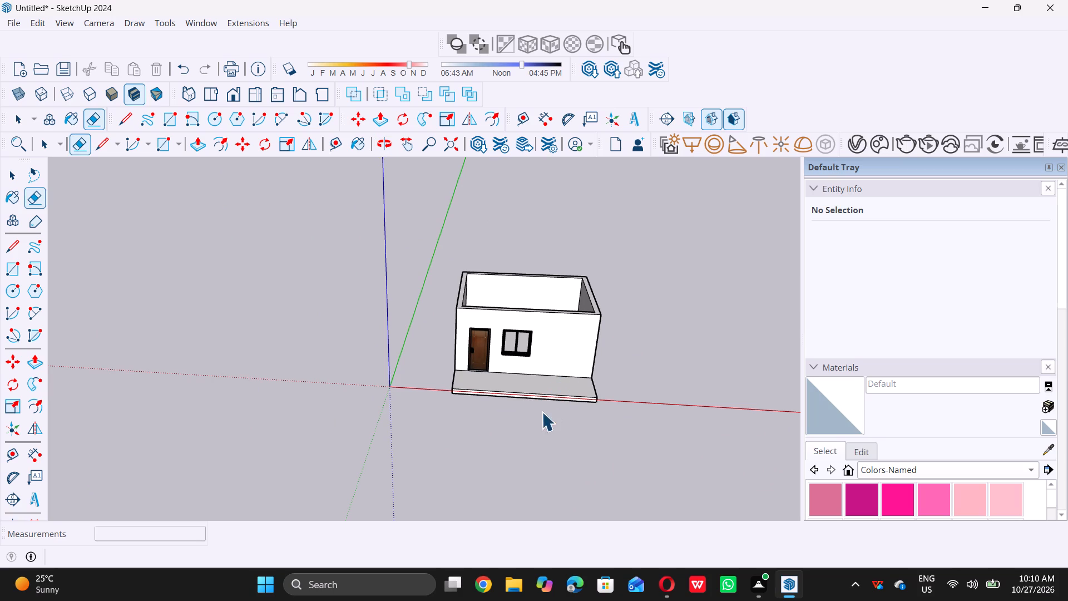
{"action": "middle_click_drag", "start_coordinate": [466, 402], "coordinate": [464, 384]}
{"action": "scroll", "coordinate": [470, 383], "scroll_direction": "up", "scroll_amount": 4}
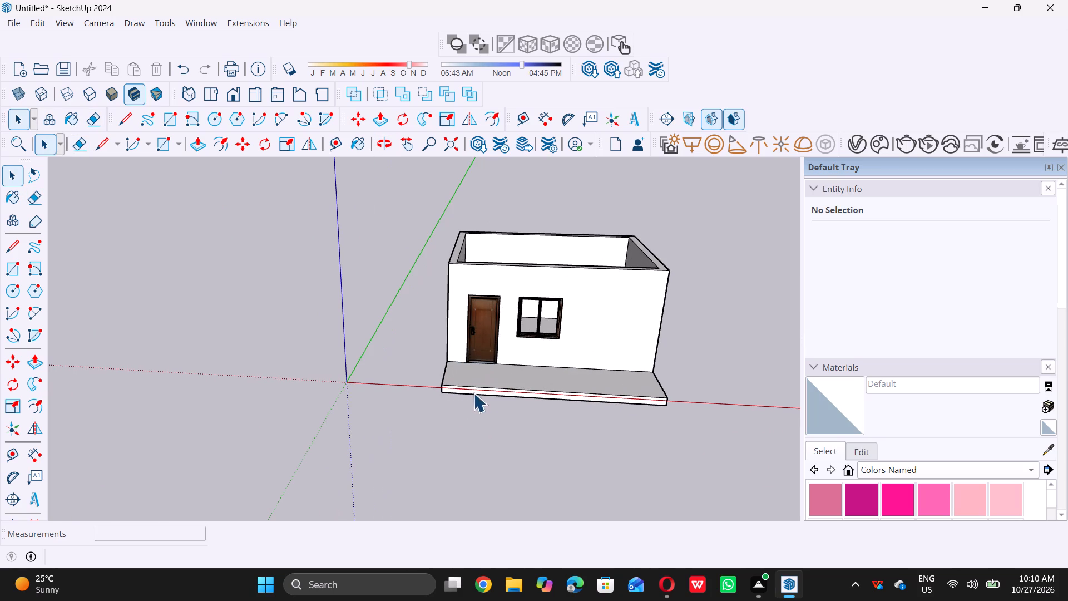
{"action": "middle_click_drag", "start_coordinate": [443, 401], "coordinate": [618, 482]}
{"action": "scroll", "coordinate": [506, 379], "scroll_direction": "up", "scroll_amount": 7}
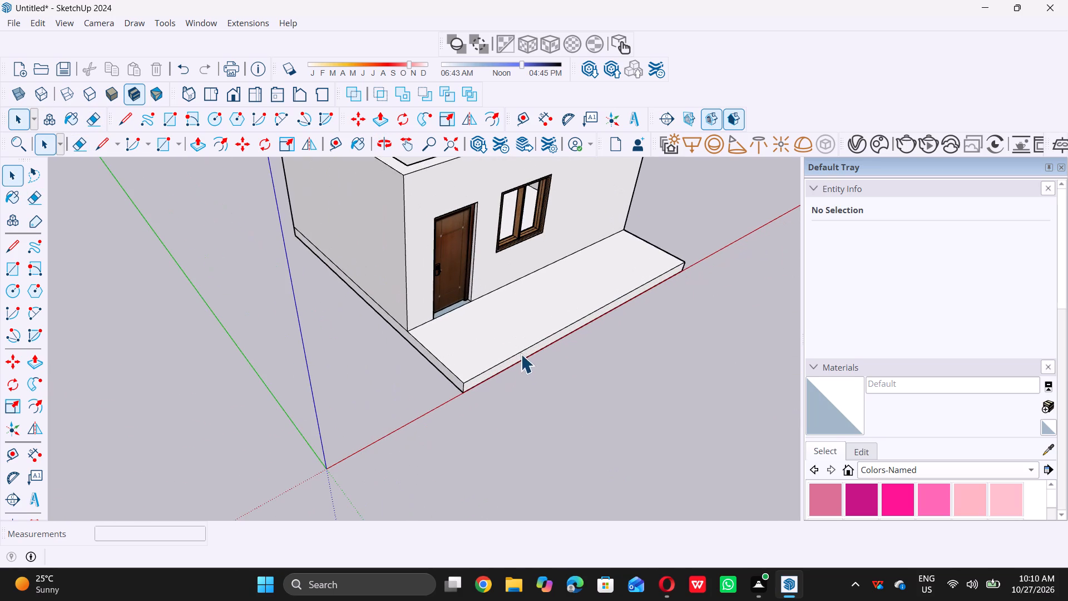
{"action": "scroll", "coordinate": [512, 370], "scroll_direction": "up", "scroll_amount": 7}
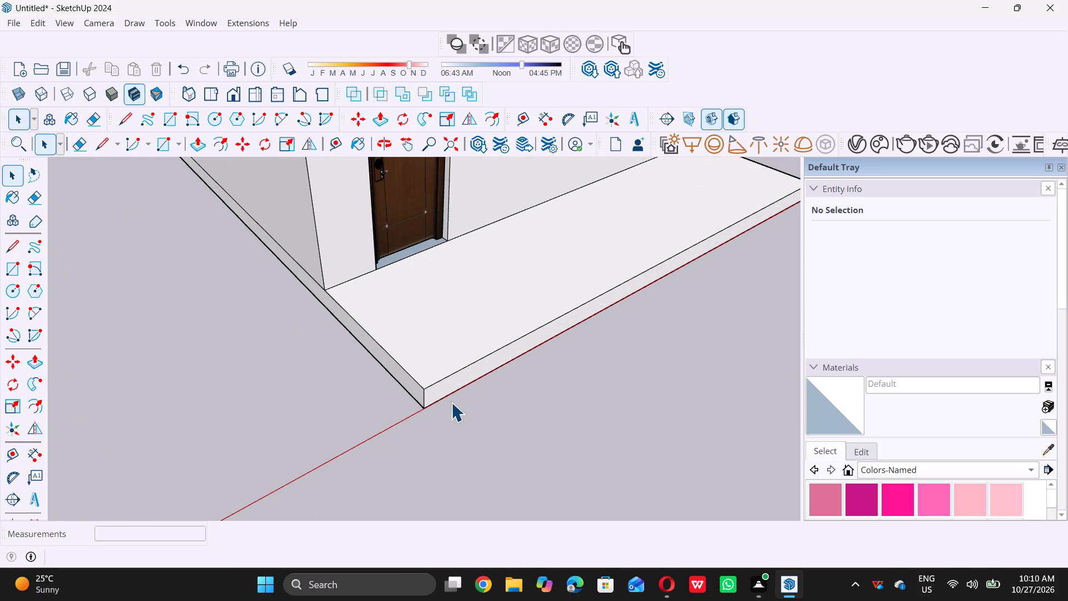
{"action": "key", "text": "t"}
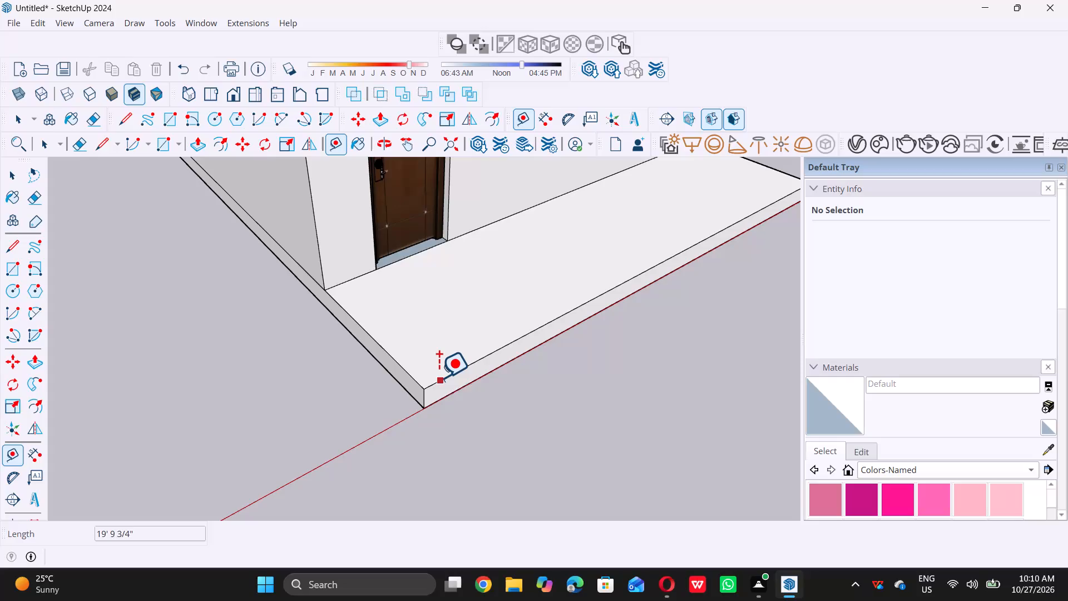
{"action": "left_click", "coordinate": [439, 377]}
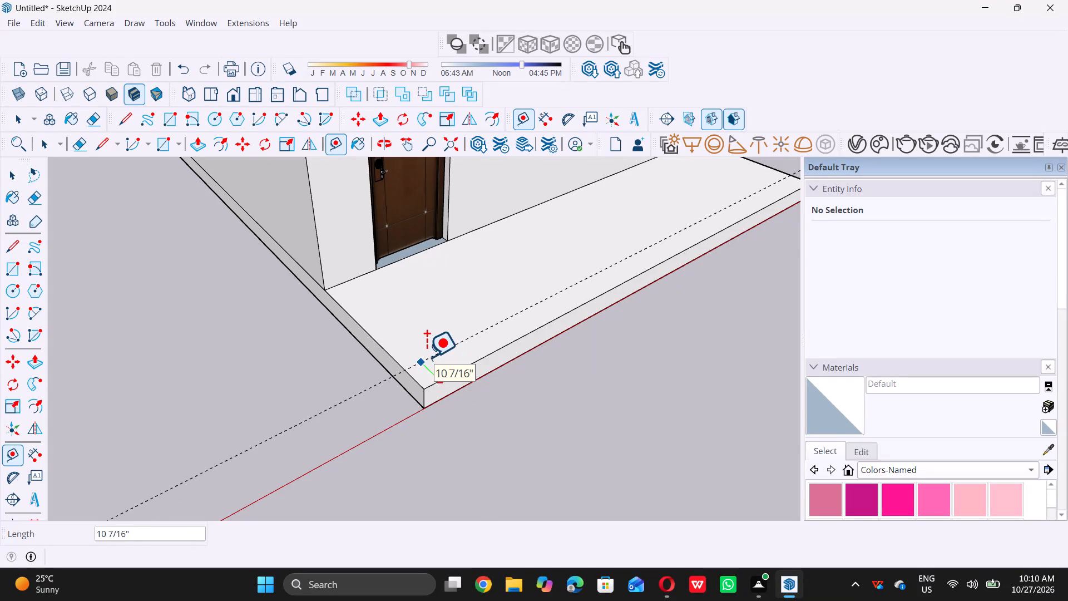
{"action": "type", "text": "1'"}
{"action": "key", "text": "Return"}
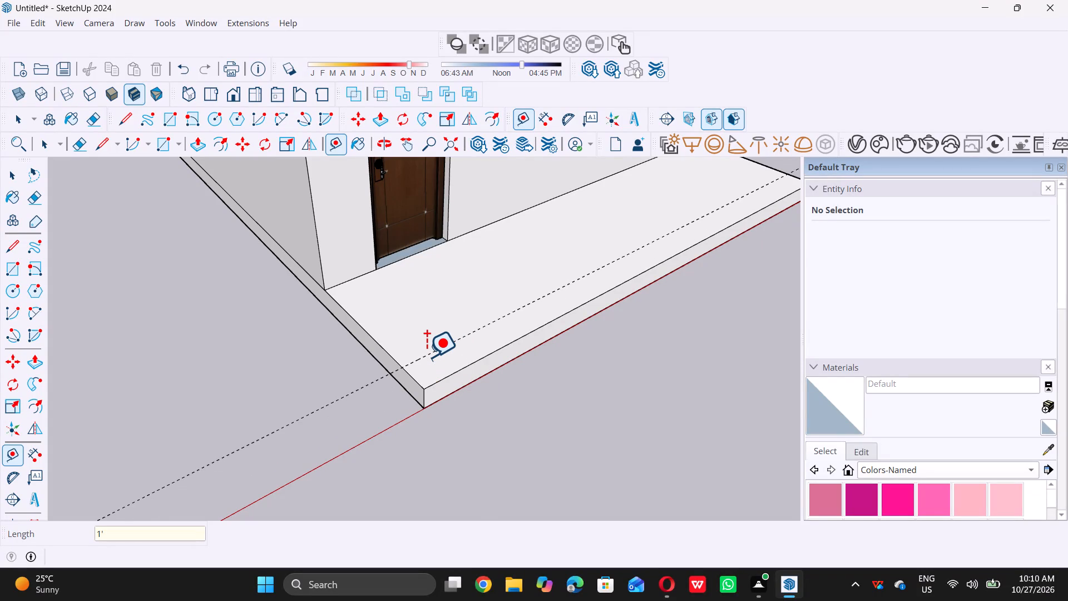
Place a second guide line on the porch floor, parallel to the door-side end edge and offset 1' inward.
{"action": "scroll", "coordinate": [403, 354], "scroll_direction": "up", "scroll_amount": 10}
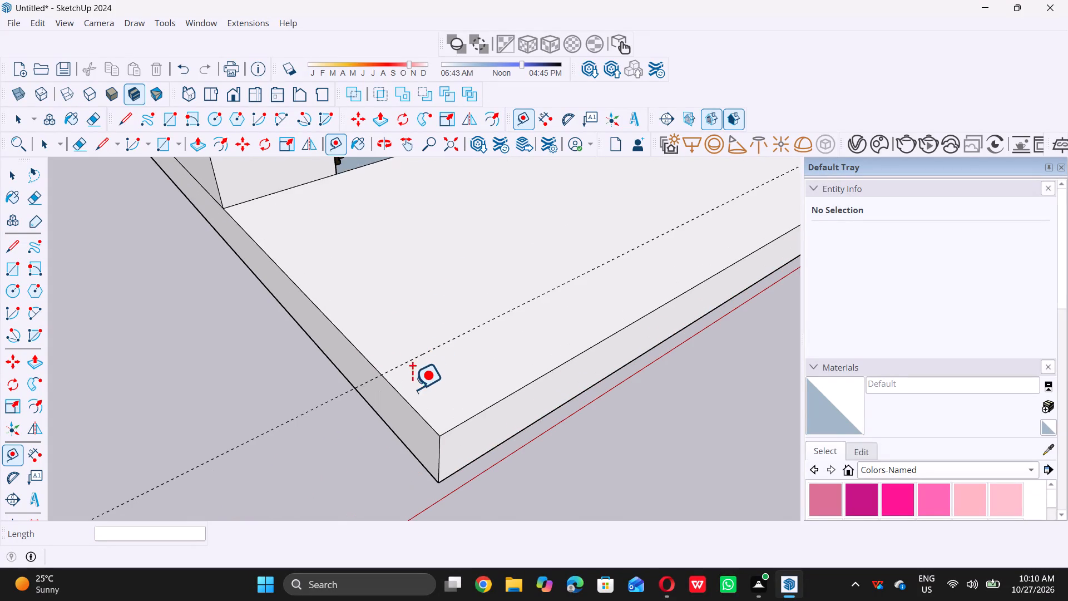
{"action": "left_click", "coordinate": [413, 405]}
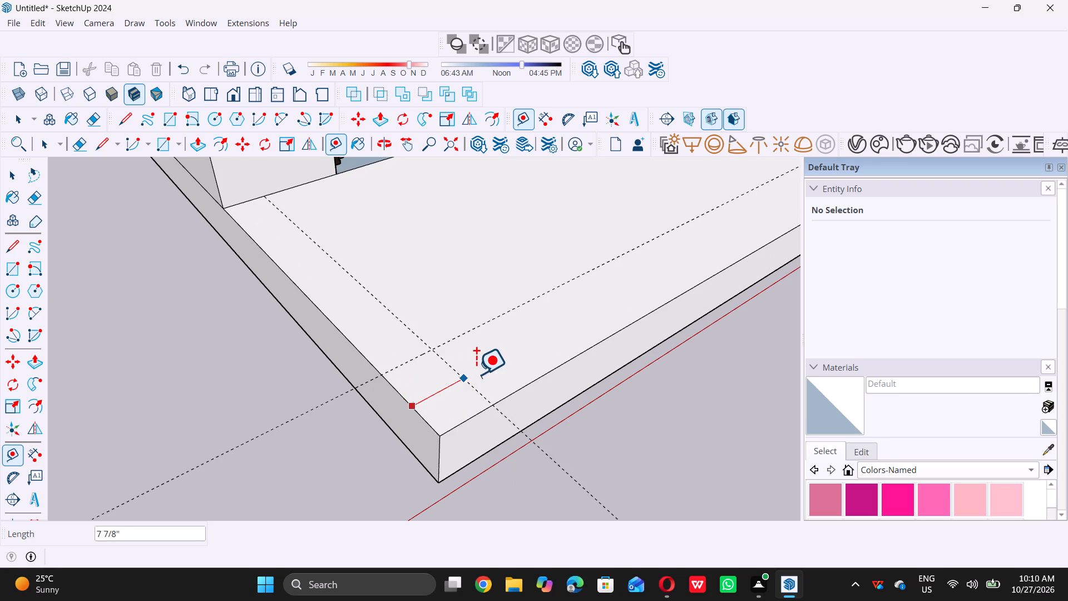
{"action": "key", "text": "1"}
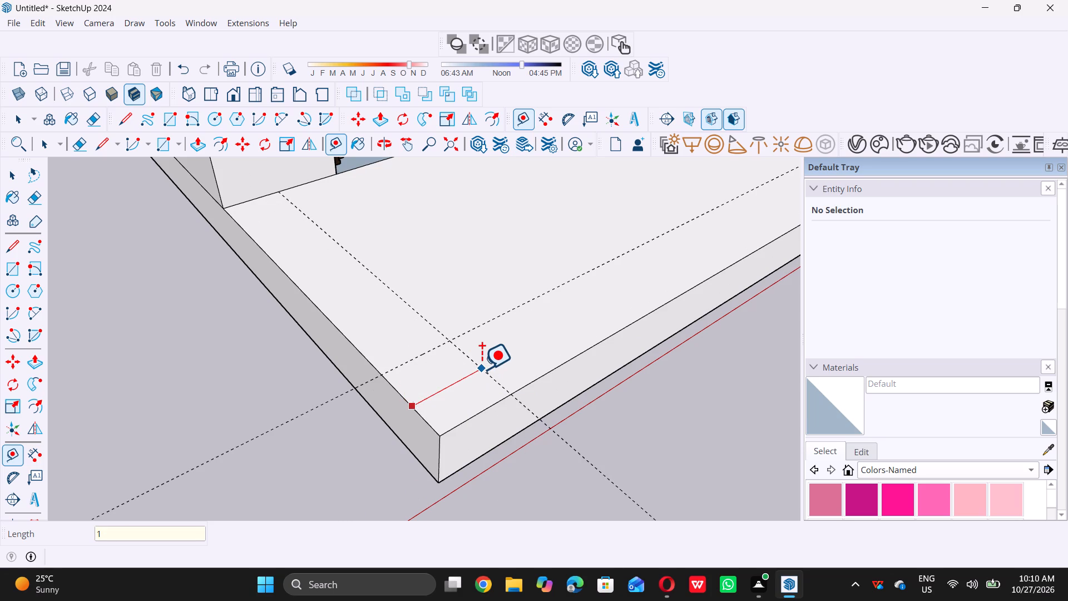
{"action": "key", "text": "apostrophe"}
{"action": "key", "text": "Return"}
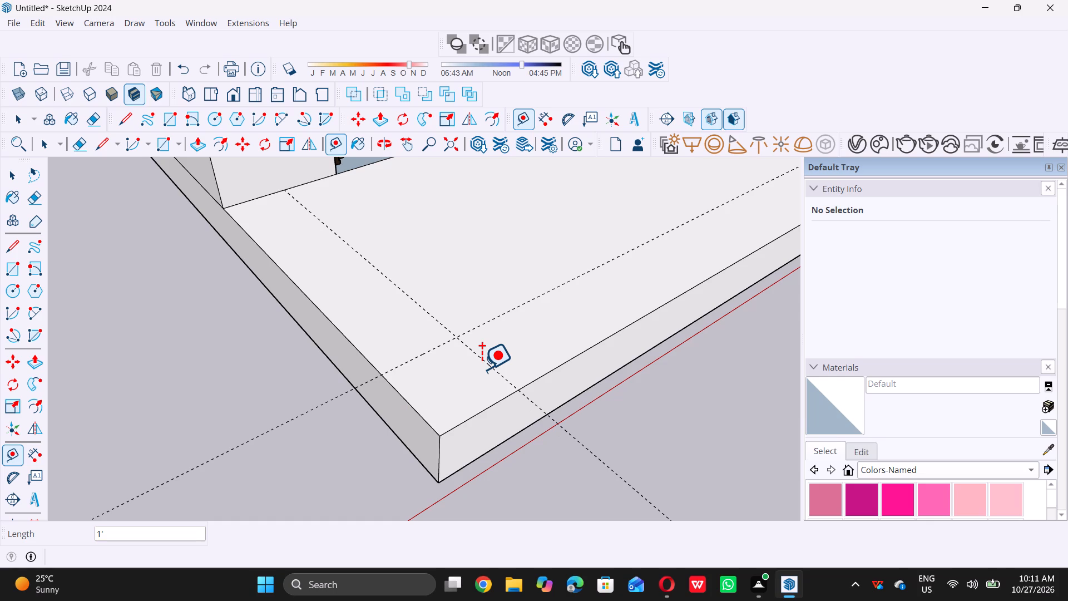
Draw a 1' by 1' square on the porch floor, from the guide intersection to the door-side outer corner.
{"action": "scroll", "coordinate": [472, 388], "scroll_direction": "up", "scroll_amount": 2}
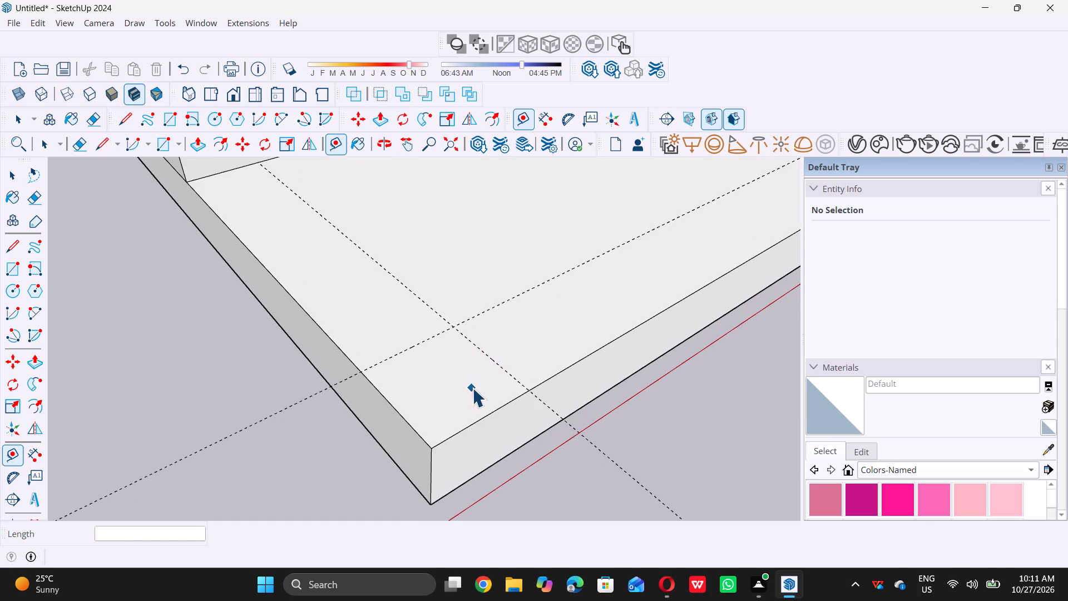
{"action": "key", "text": "space"}
{"action": "type", "text": "r"}
{"action": "left_click", "coordinate": [454, 327]}
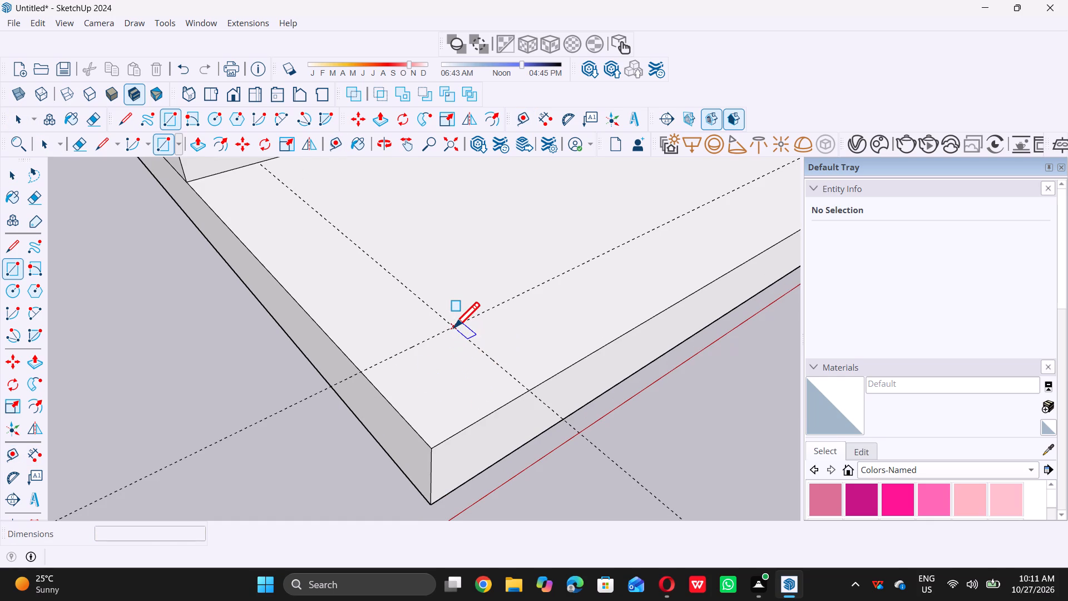
{"action": "left_click", "coordinate": [434, 445]}
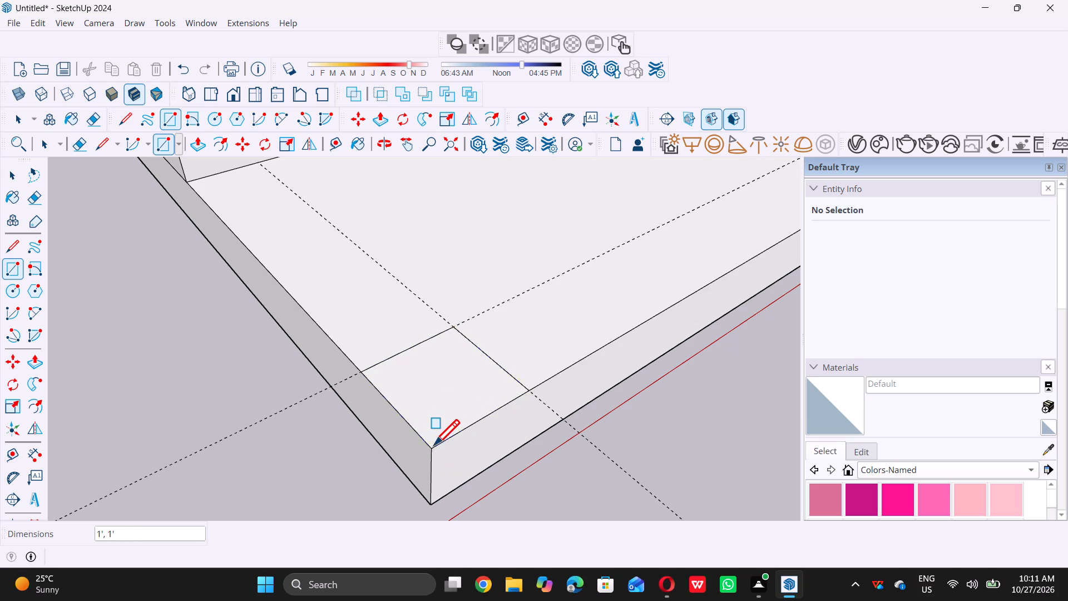
{"action": "key", "text": "space"}
Delete all guide lines from the porch corner.
{"action": "scroll", "coordinate": [426, 470], "scroll_direction": "down", "scroll_amount": 13}
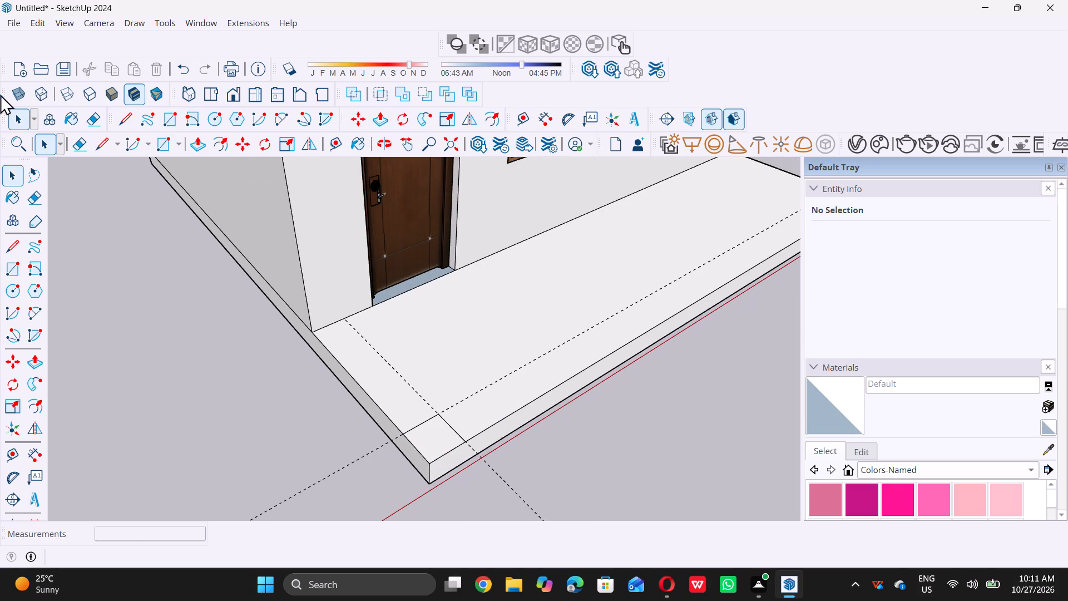
{"action": "left_click", "coordinate": [39, 26]}
{"action": "left_click", "coordinate": [76, 162]}
Push/Pull the 1' square at the porch corner up 10' as a column.
{"action": "scroll", "coordinate": [134, 254], "scroll_direction": "down", "scroll_amount": 8}
{"action": "middle_click_drag", "start_coordinate": [300, 349], "coordinate": [355, 326]}
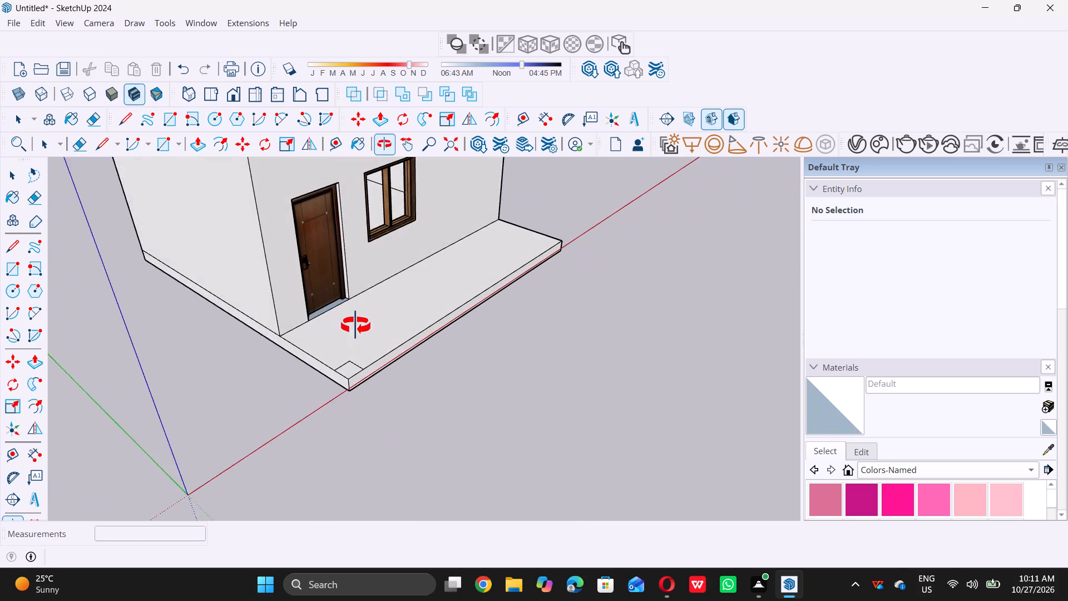
{"action": "middle_click_drag", "start_coordinate": [355, 326], "coordinate": [367, 330]}
{"action": "scroll", "coordinate": [357, 375], "scroll_direction": "up", "scroll_amount": 9}
{"action": "left_click", "coordinate": [347, 376]}
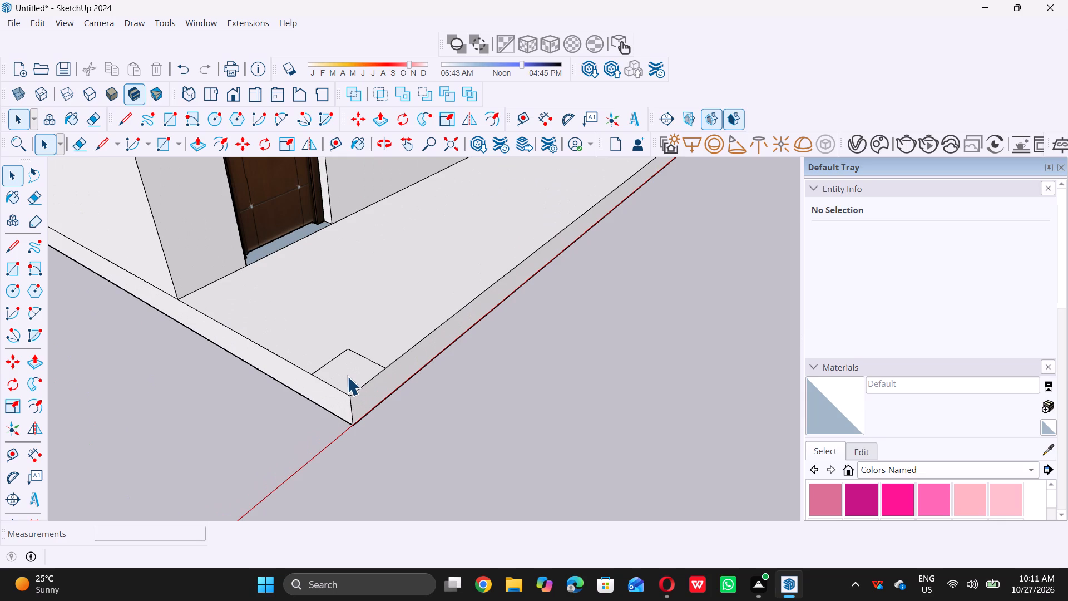
{"action": "key", "text": "p"}
{"action": "left_click", "coordinate": [348, 373]}
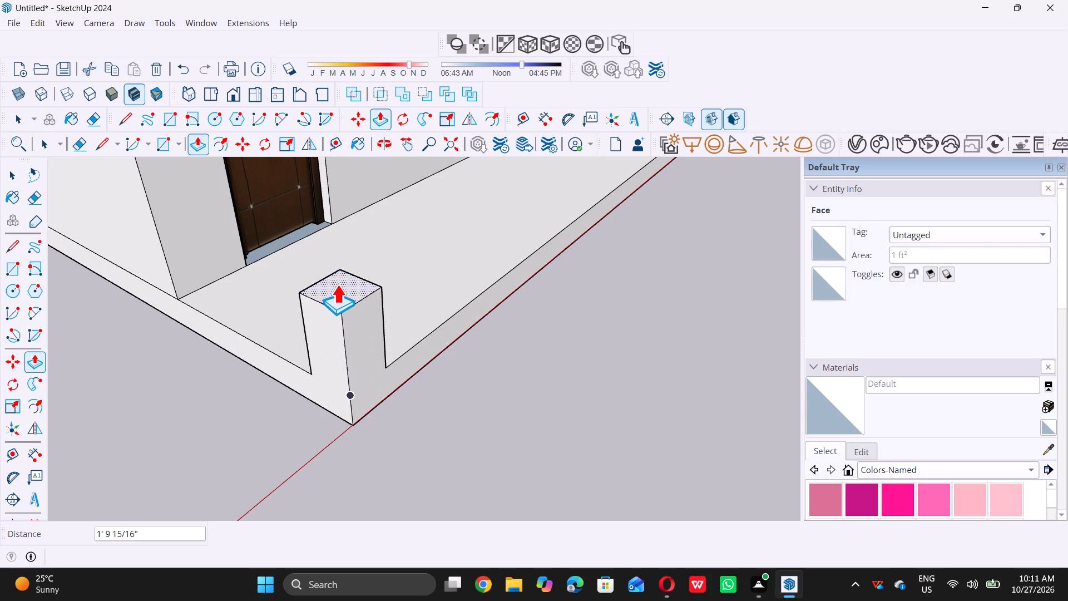
{"action": "type", "text": "10"}
{"action": "key", "text": "apostrophe"}
{"action": "key", "text": "Return"}
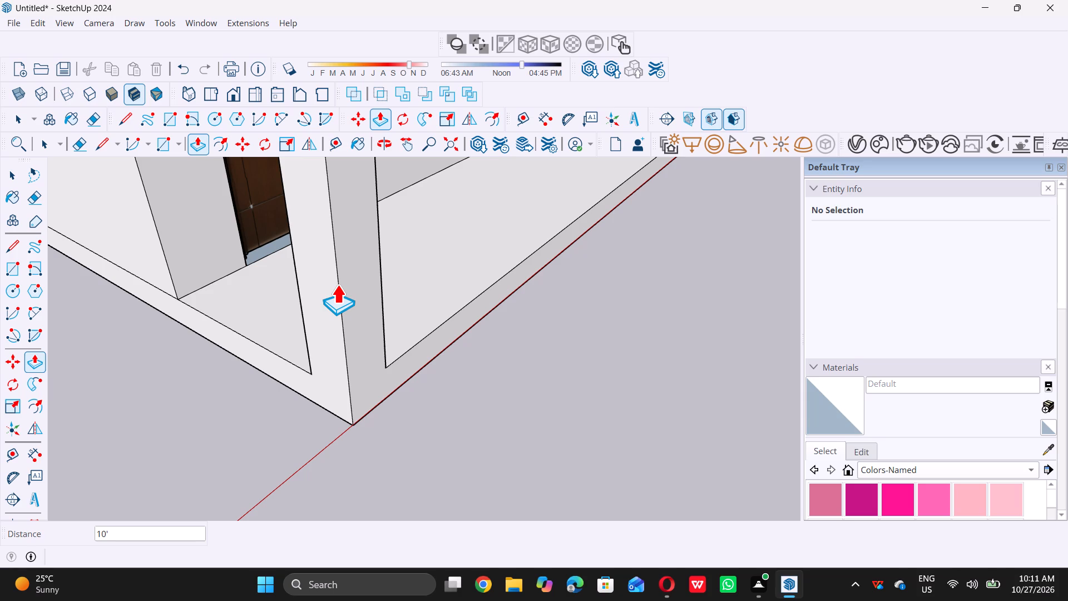
Examine the corner column's height and position against the room's front wall from several angles.
{"action": "scroll", "coordinate": [210, 474], "scroll_direction": "down", "scroll_amount": 7}
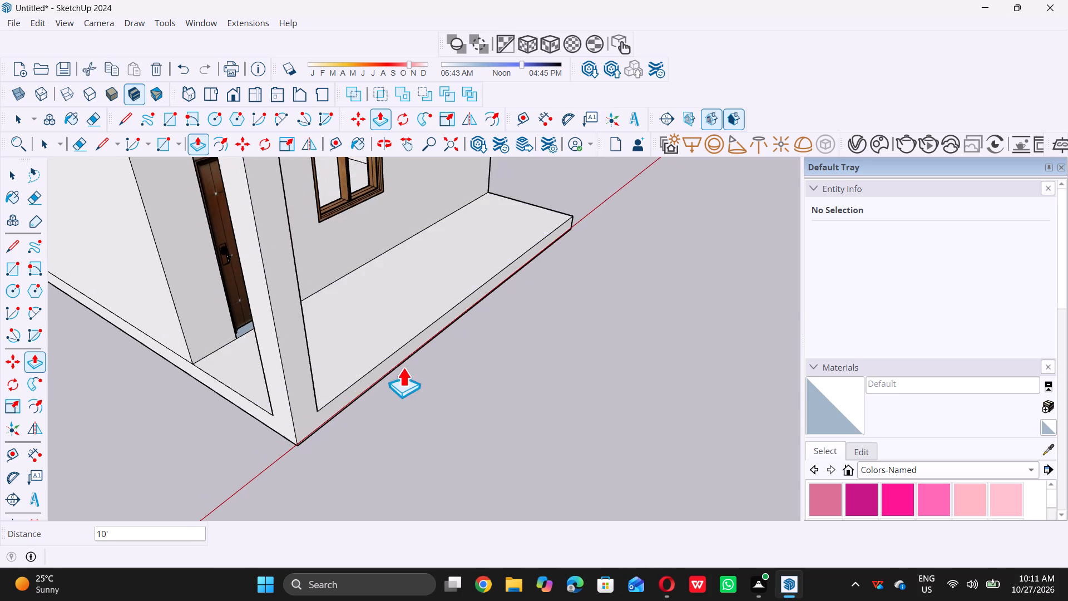
{"action": "scroll", "coordinate": [418, 381], "scroll_direction": "down", "scroll_amount": 12}
{"action": "middle_click_drag", "start_coordinate": [449, 419], "coordinate": [314, 342]}
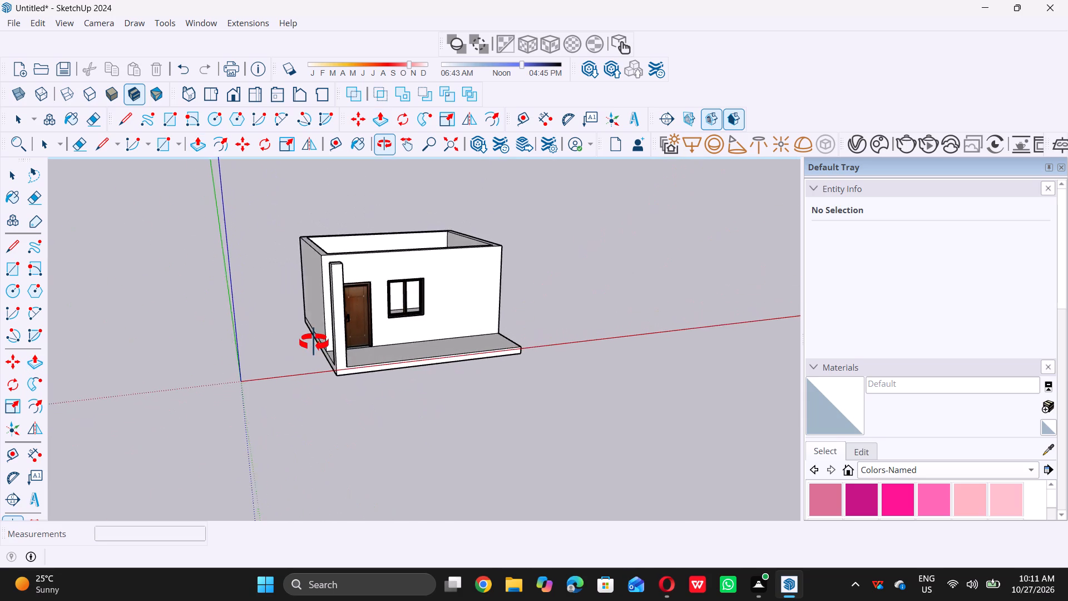
{"action": "middle_click_drag", "start_coordinate": [314, 342], "coordinate": [332, 337]}
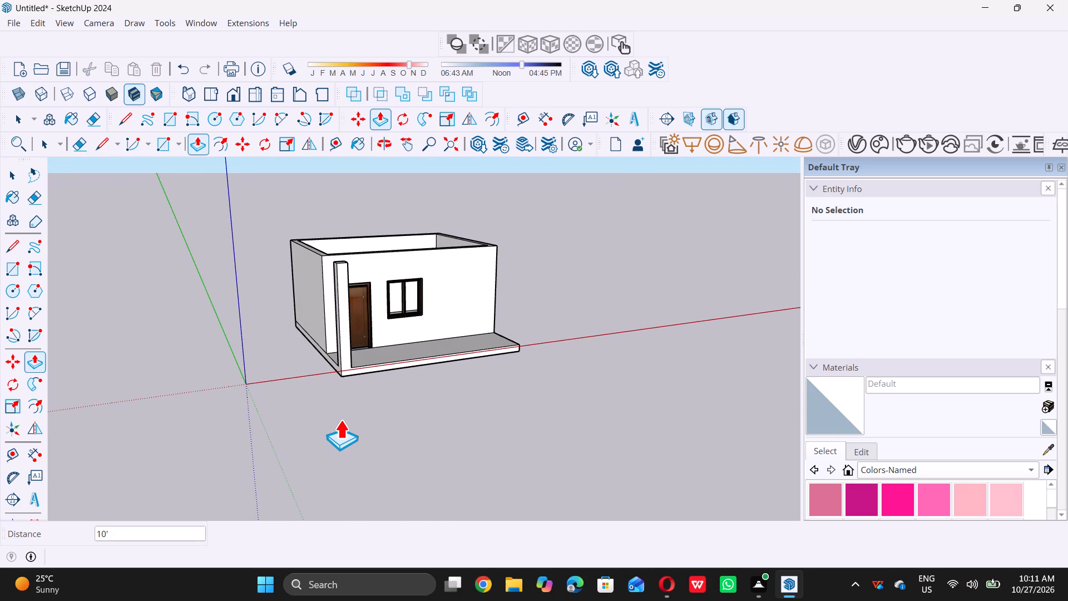
{"action": "key", "text": "space"}
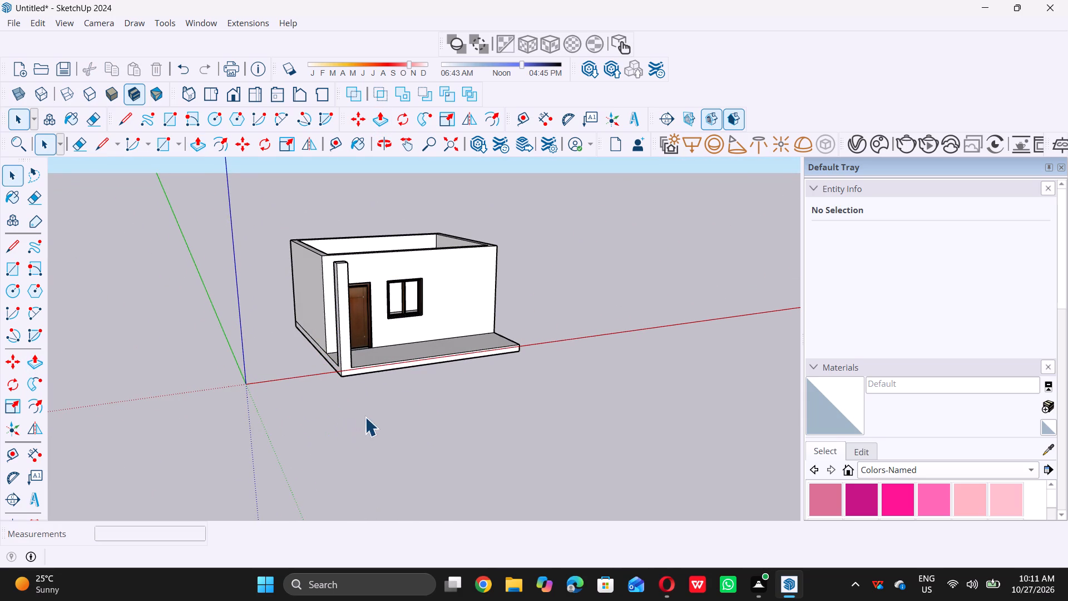
{"action": "scroll", "coordinate": [369, 417], "scroll_direction": "down", "scroll_amount": 4}
{"action": "middle_click_drag", "start_coordinate": [362, 419], "coordinate": [333, 409]}
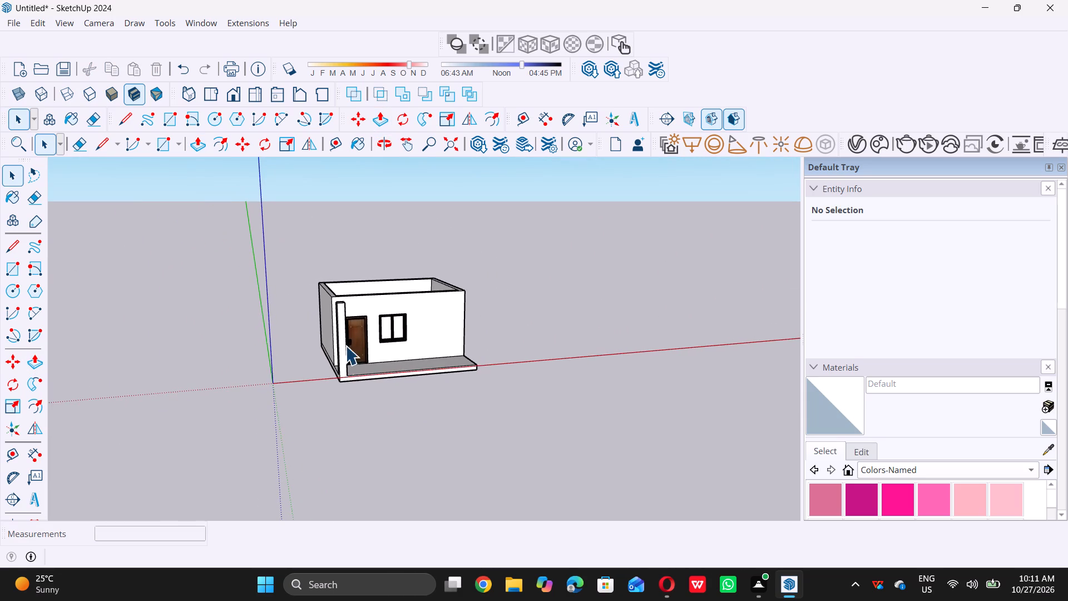
{"action": "scroll", "coordinate": [335, 332], "scroll_direction": "up", "scroll_amount": 3}
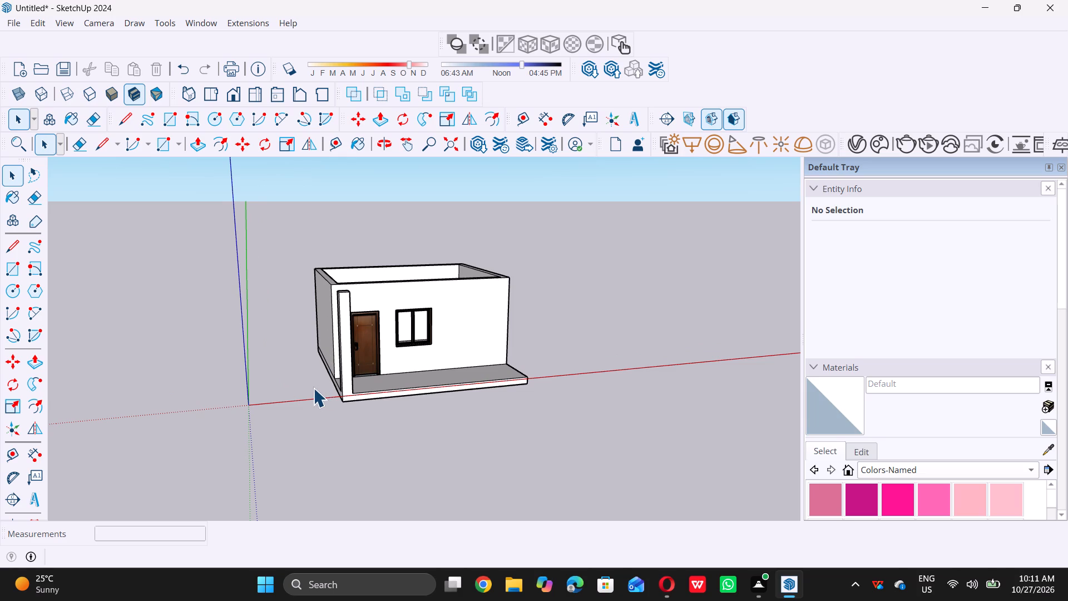
{"action": "middle_click_drag", "start_coordinate": [349, 308], "coordinate": [375, 285]}
{"action": "scroll", "coordinate": [372, 283], "scroll_direction": "up", "scroll_amount": 8}
{"action": "middle_click_drag", "start_coordinate": [352, 296], "coordinate": [291, 295]}
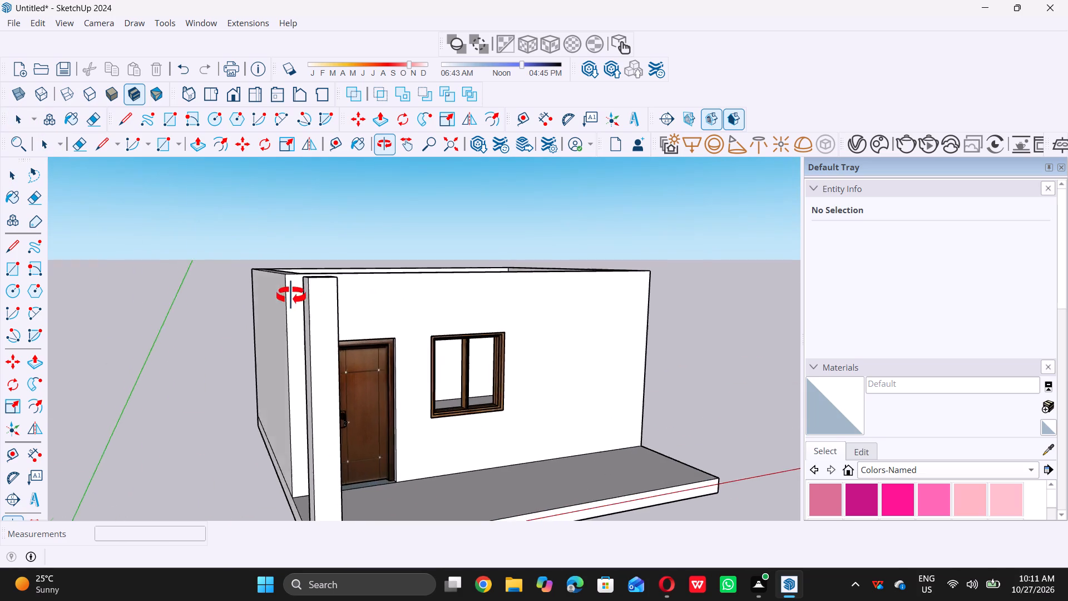
{"action": "middle_click_drag", "start_coordinate": [291, 295], "coordinate": [225, 307]}
{"action": "scroll", "coordinate": [219, 308], "scroll_direction": "up", "scroll_amount": 4}
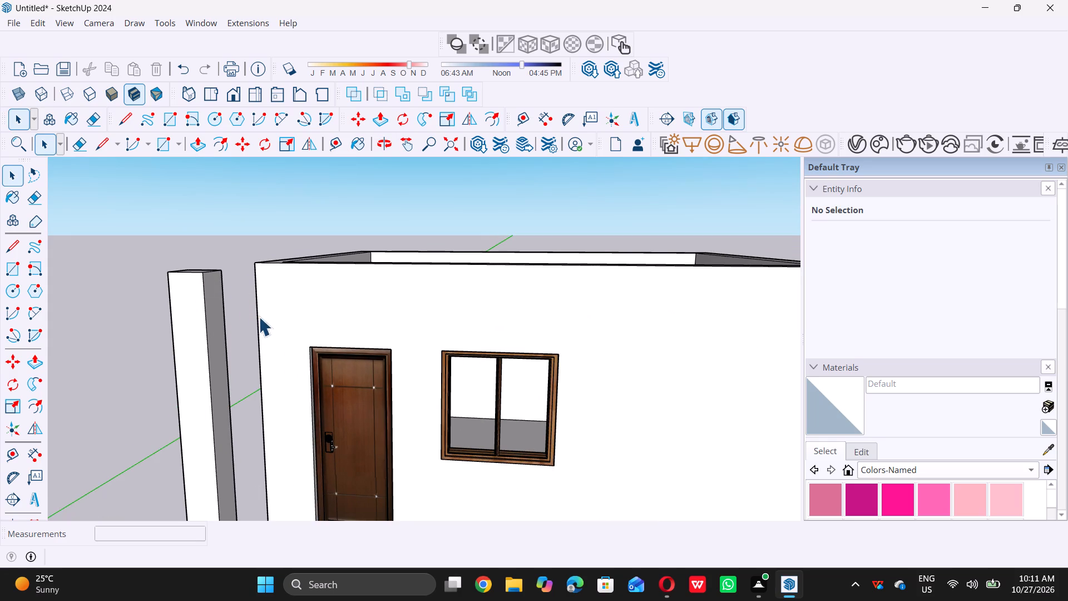
{"action": "scroll", "coordinate": [281, 327], "scroll_direction": "down", "scroll_amount": 11}
{"action": "middle_click_drag", "start_coordinate": [311, 331], "coordinate": [246, 331]}
Place a guide line 1' below the top edge of the column's side face that looks along the porch.
{"action": "scroll", "coordinate": [265, 337], "scroll_direction": "up", "scroll_amount": 8}
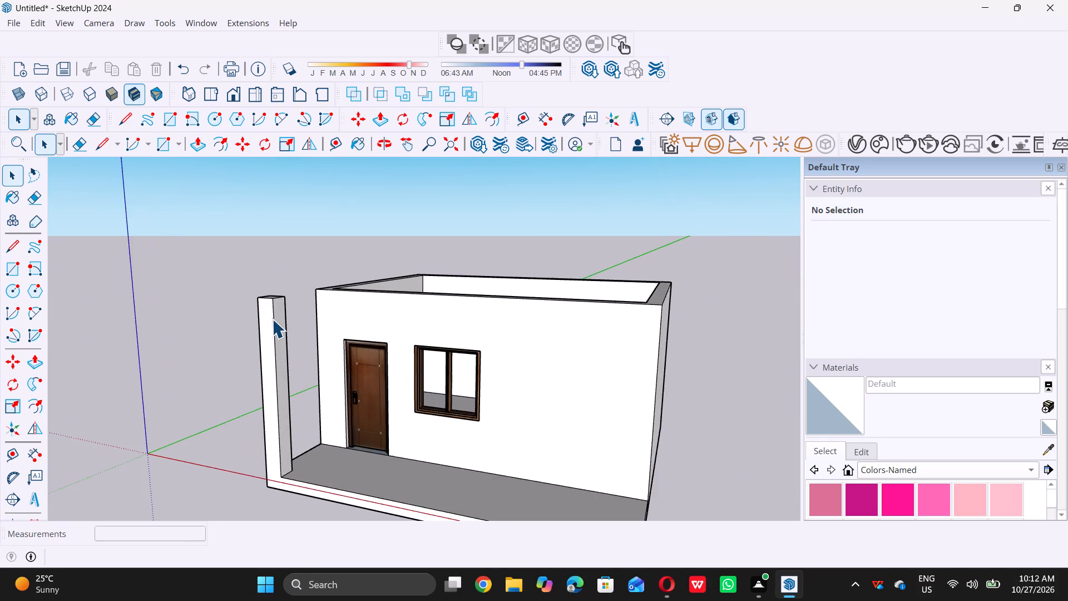
{"action": "scroll", "coordinate": [272, 319], "scroll_direction": "up", "scroll_amount": 6}
{"action": "key", "text": "t"}
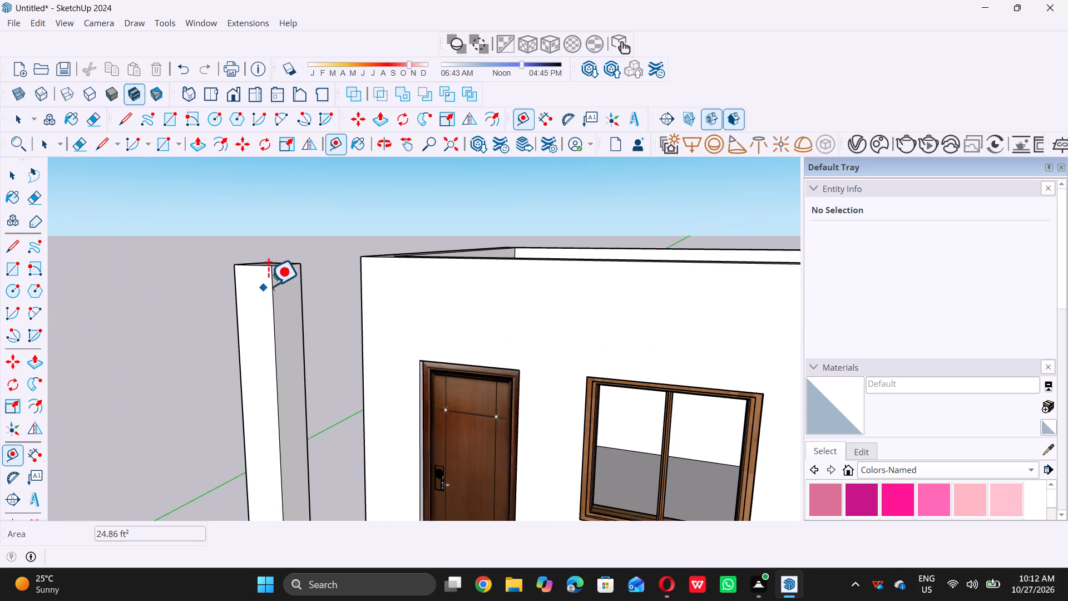
{"action": "left_click", "coordinate": [285, 265]}
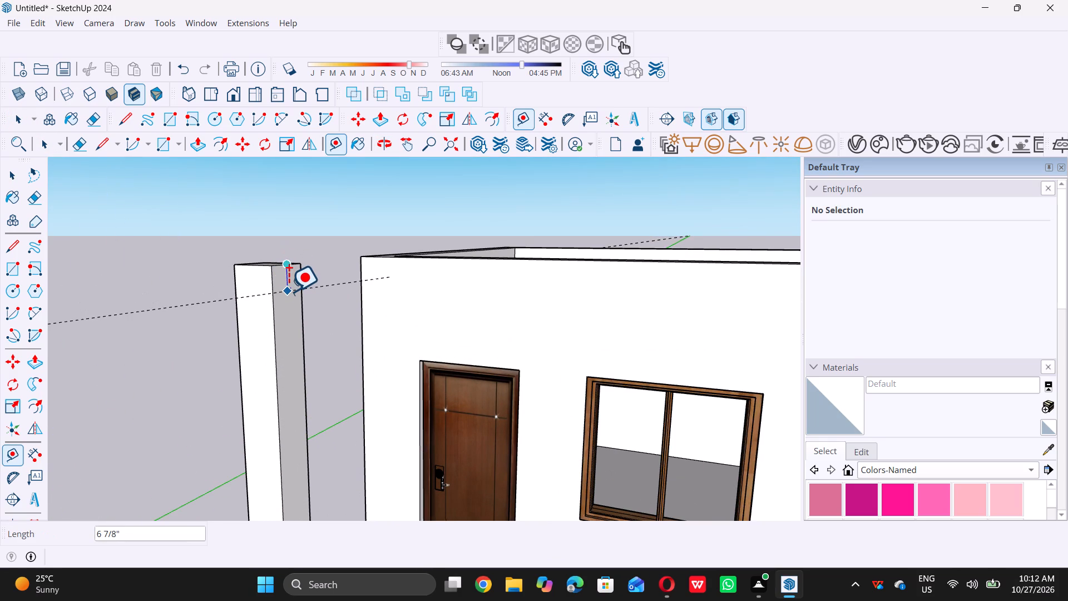
{"action": "key", "text": "1"}
{"action": "key", "text": "apostrophe"}
{"action": "key", "text": "Return"}
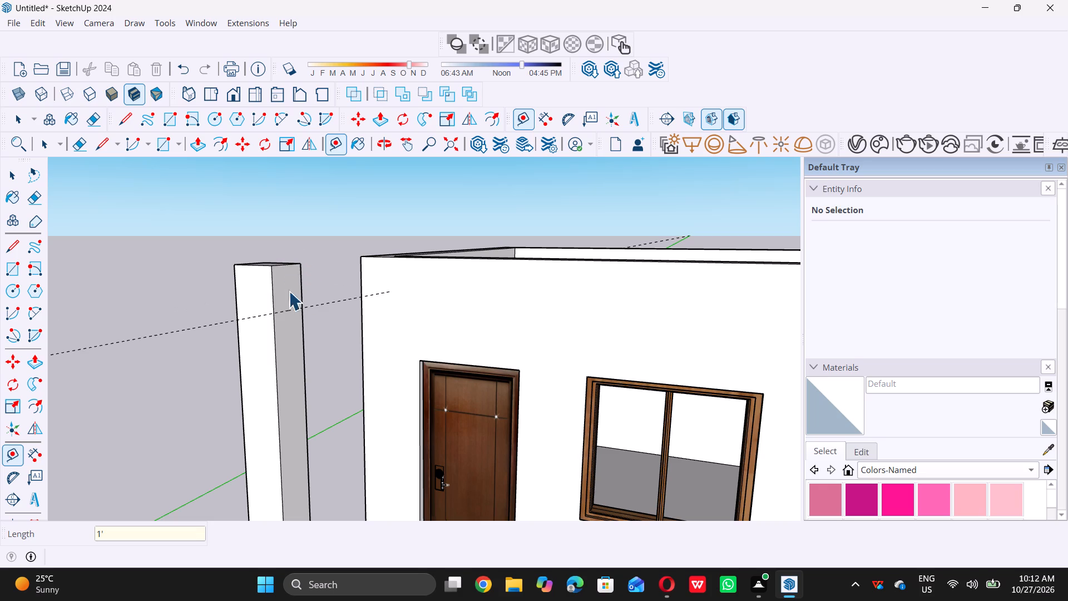
{"action": "key", "text": "space"}
Draw a 1' by 1' square at the top of the column's porch-facing side, from the top corner to the guide.
{"action": "scroll", "coordinate": [263, 295], "scroll_direction": "down", "scroll_amount": 5}
{"action": "middle_click_drag", "start_coordinate": [302, 294], "coordinate": [232, 333]}
{"action": "scroll", "coordinate": [225, 349], "scroll_direction": "up", "scroll_amount": 5}
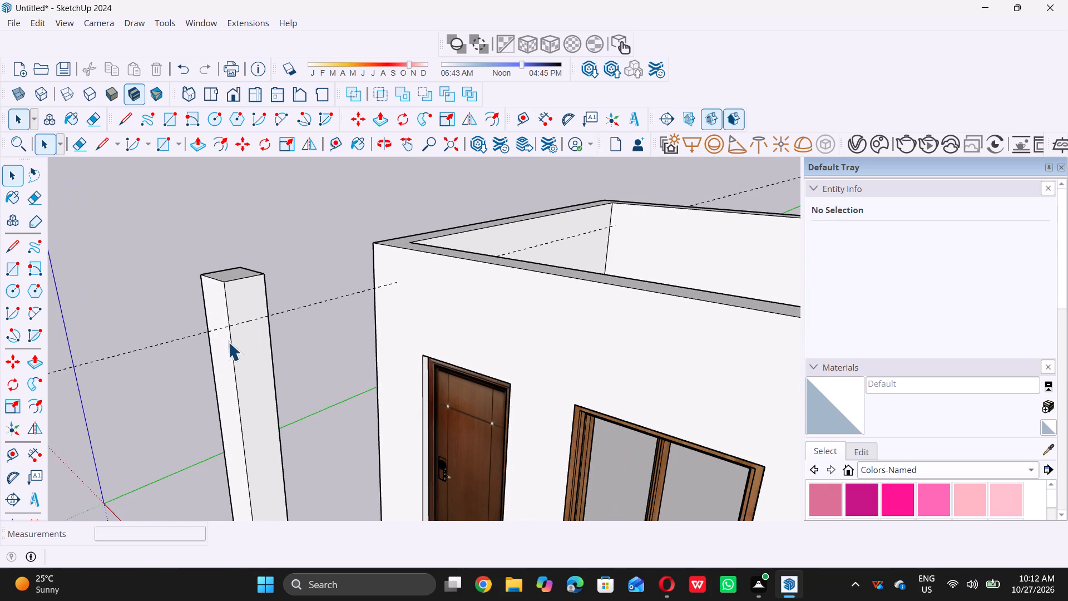
{"action": "key", "text": "r"}
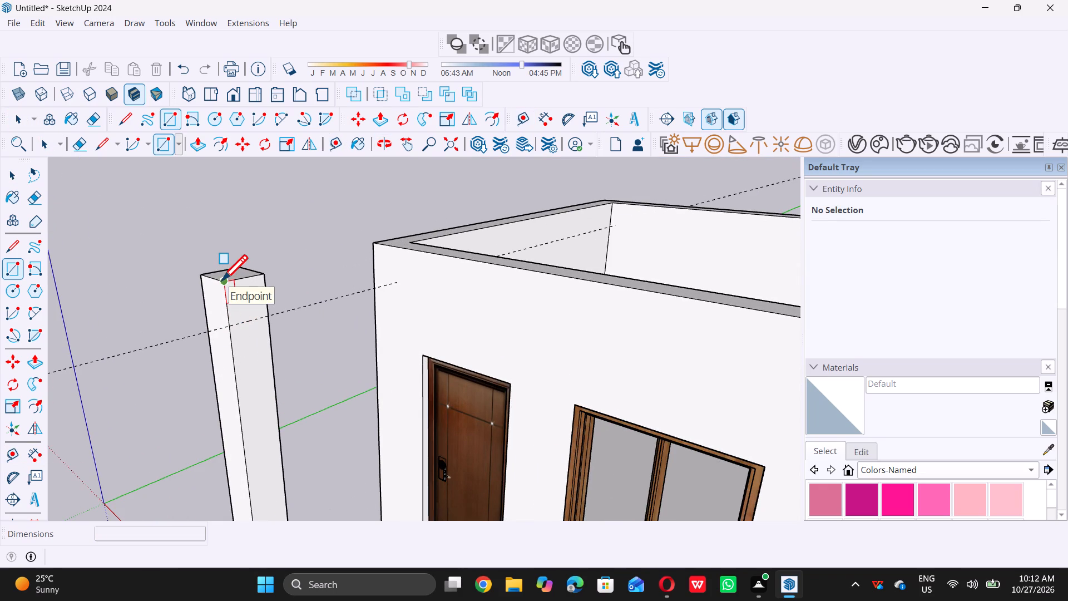
{"action": "left_click", "coordinate": [222, 280]}
{"action": "left_click", "coordinate": [269, 316]}
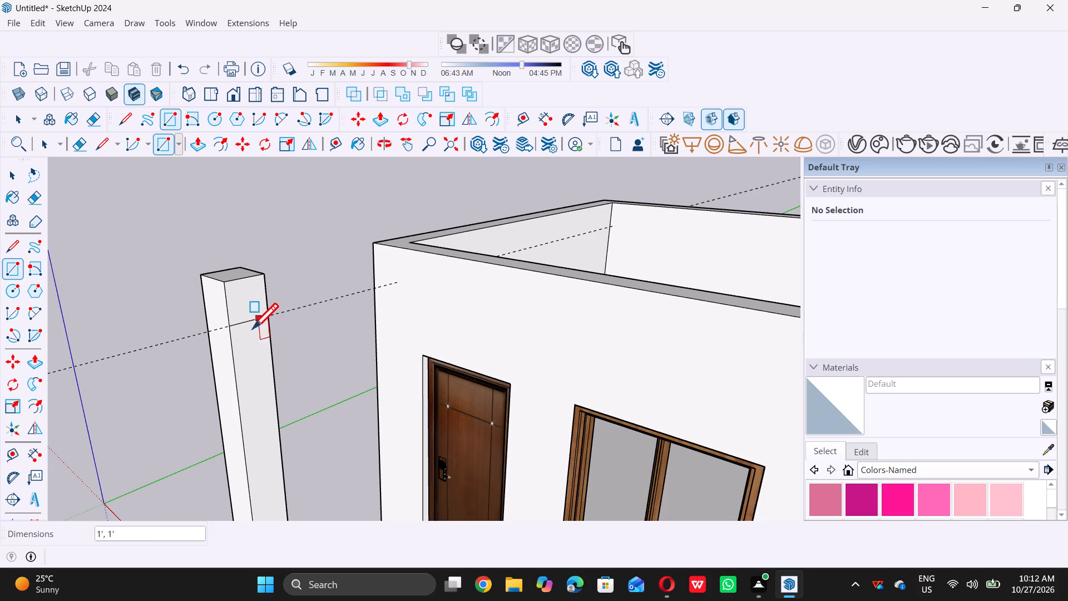
{"action": "key", "text": "space"}
Delete all guide lines around the column top.
{"action": "scroll", "coordinate": [245, 338], "scroll_direction": "down", "scroll_amount": 6}
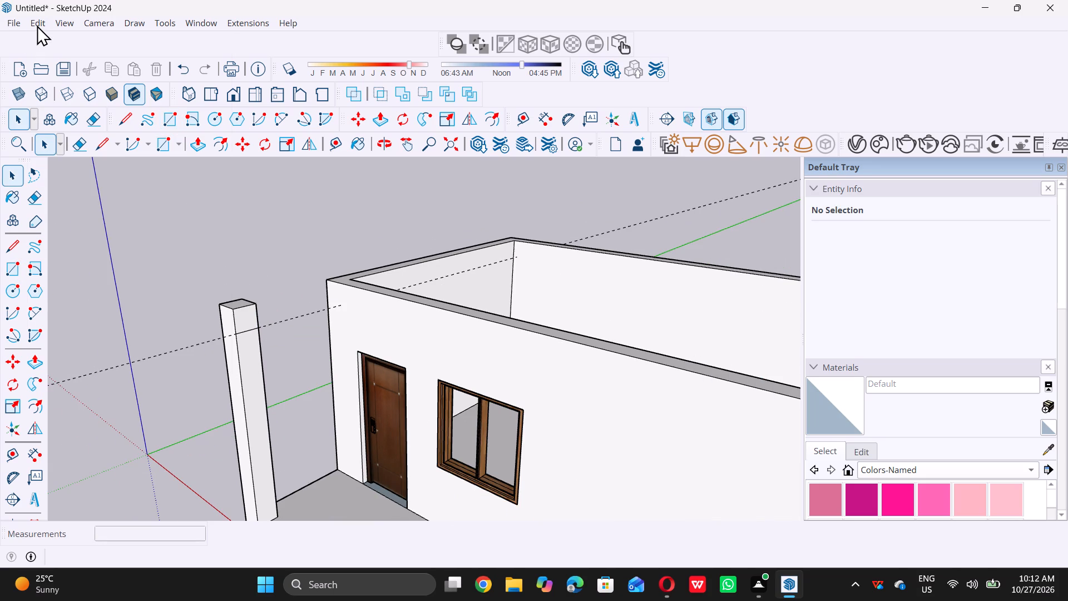
{"action": "left_click", "coordinate": [37, 25]}
{"action": "left_click", "coordinate": [77, 158]}
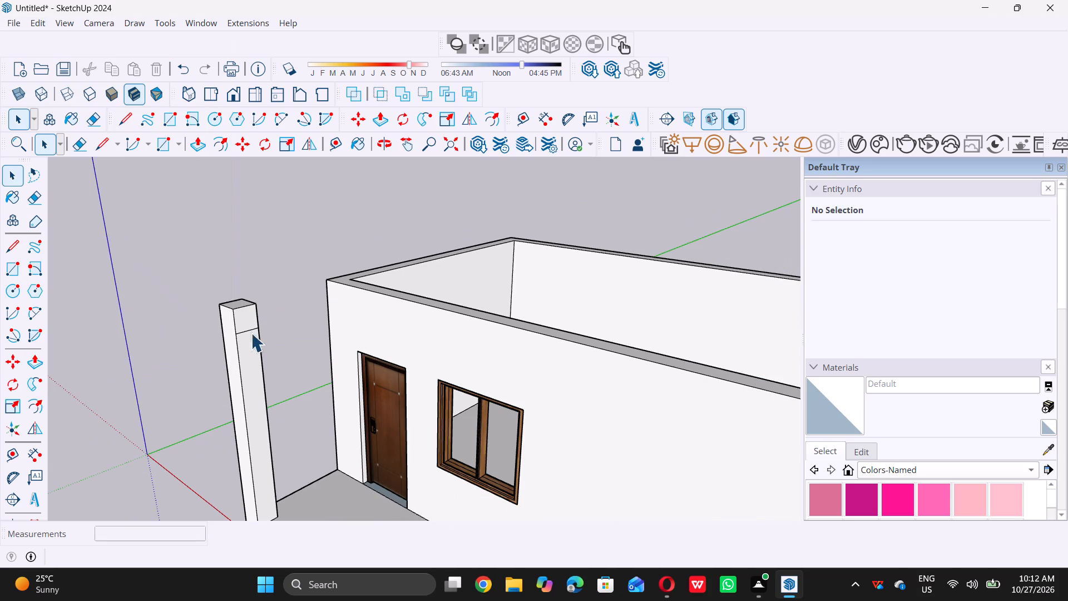
Select the 1' square at the column top and place a vertical guide line on the front wall about 3" beyond the window's outer edge.
{"action": "scroll", "coordinate": [239, 323], "scroll_direction": "up", "scroll_amount": 8}
{"action": "left_click", "coordinate": [248, 319]}
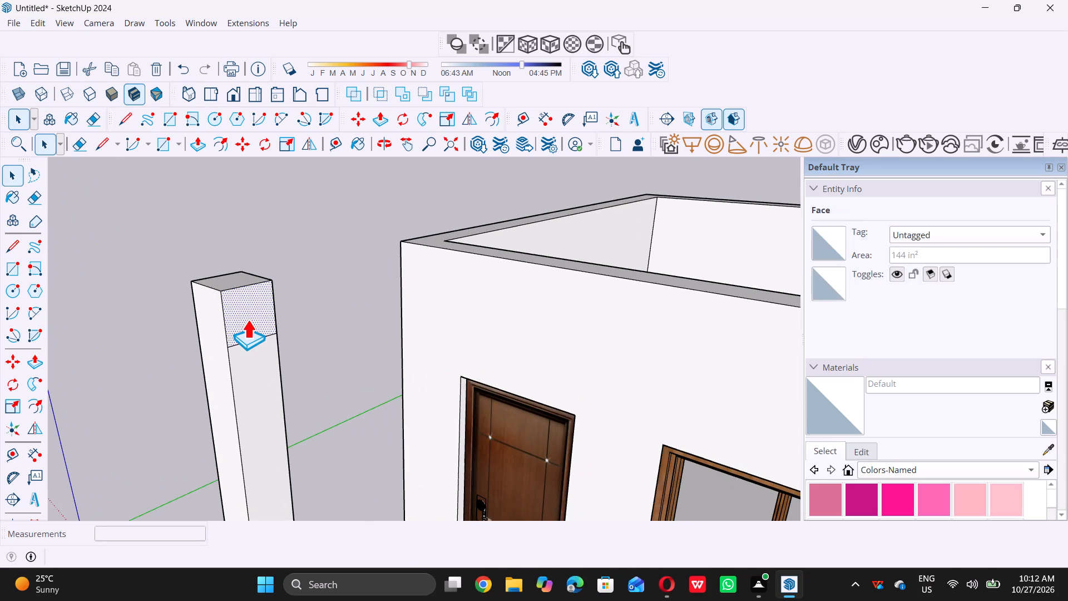
{"action": "key", "text": "p"}
{"action": "scroll", "coordinate": [245, 317], "scroll_direction": "down", "scroll_amount": 11}
{"action": "middle_click_drag", "start_coordinate": [269, 373], "coordinate": [385, 327]}
{"action": "key", "text": "space"}
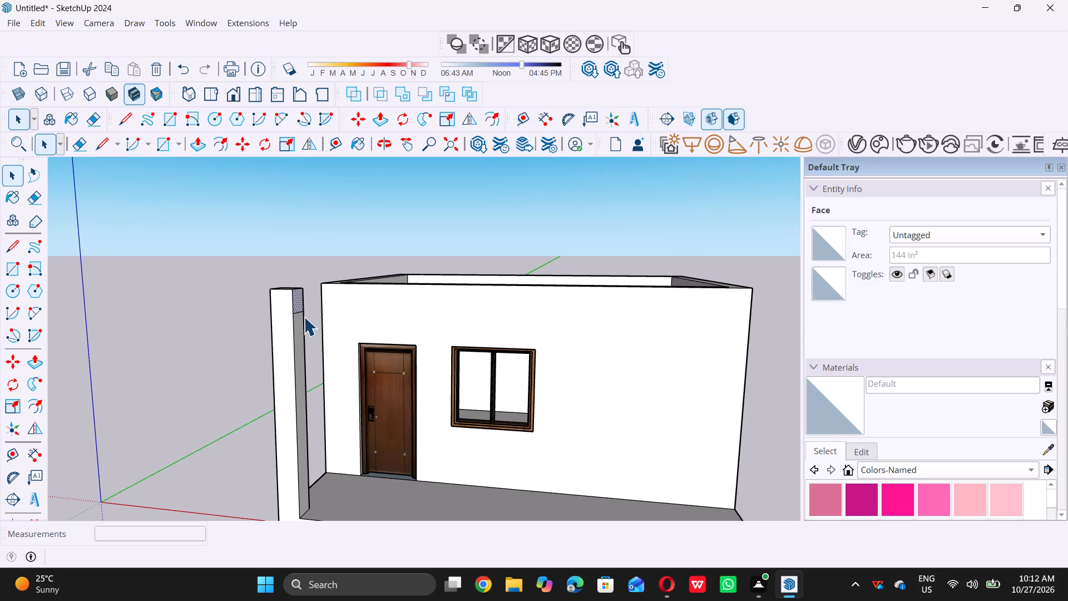
{"action": "scroll", "coordinate": [305, 322], "scroll_direction": "up", "scroll_amount": 6}
{"action": "scroll", "coordinate": [310, 322], "scroll_direction": "down", "scroll_amount": 7}
{"action": "middle_click_drag", "start_coordinate": [545, 384], "coordinate": [546, 359]}
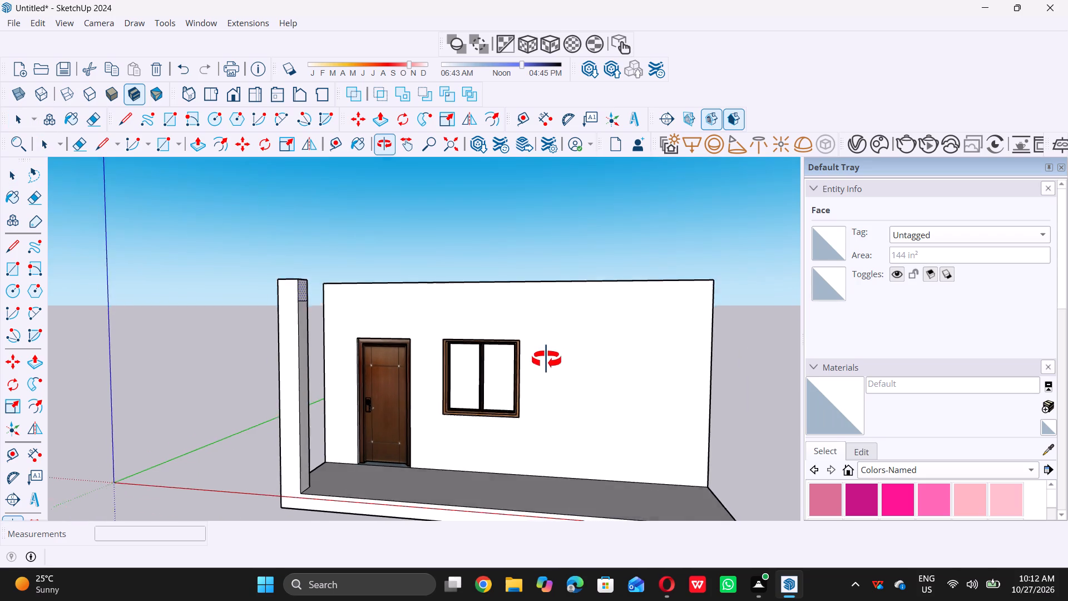
{"action": "middle_click_drag", "start_coordinate": [546, 359], "coordinate": [547, 358]}
{"action": "key", "text": "t"}
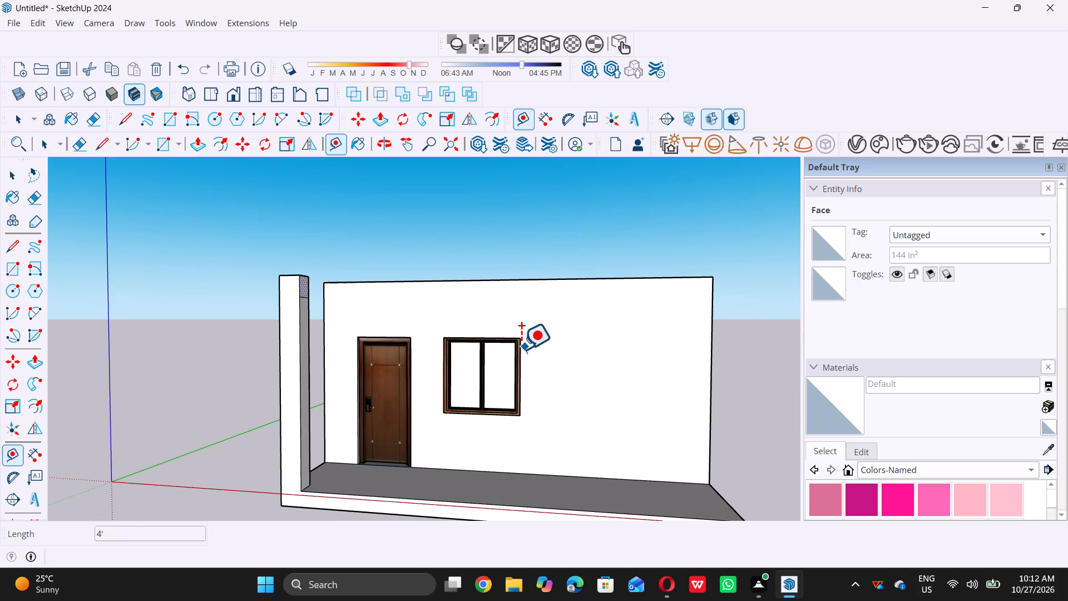
{"action": "left_click", "coordinate": [519, 349]}
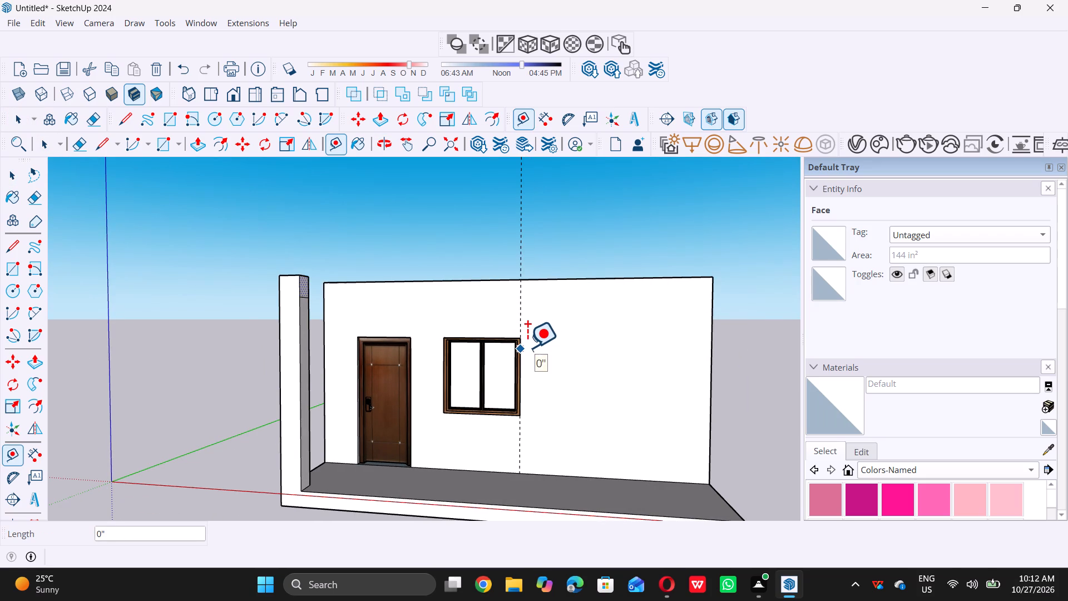
{"action": "scroll", "coordinate": [523, 352], "scroll_direction": "up", "scroll_amount": 6}
{"action": "left_click", "coordinate": [528, 353]}
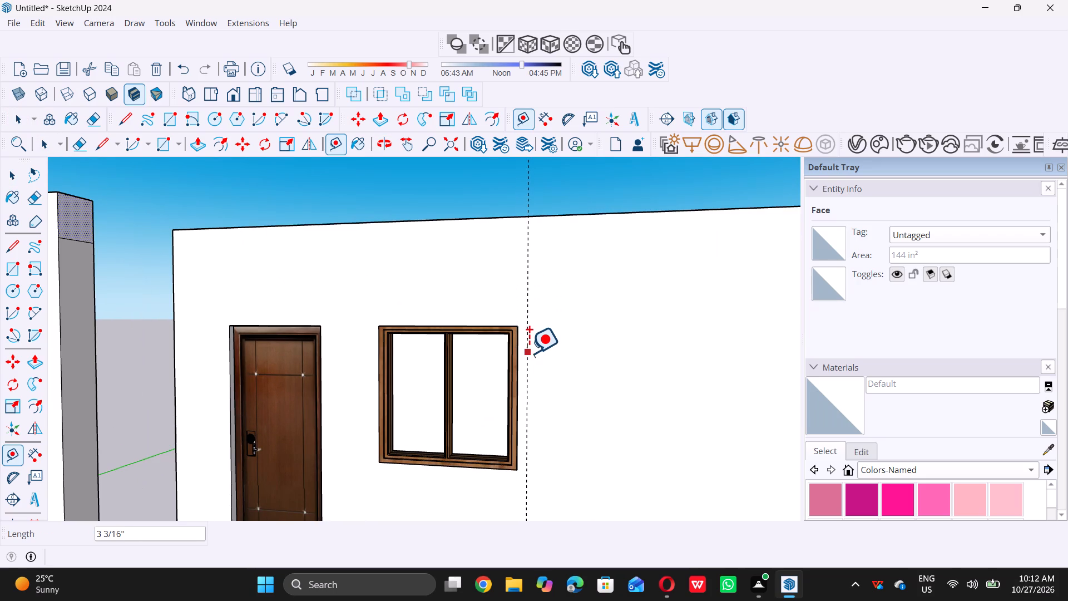
{"action": "key", "text": "space"}
Extrude the 1' square at the column top along the porch front with Push/Pull to the guide line beside the window.
{"action": "scroll", "coordinate": [526, 366], "scroll_direction": "down", "scroll_amount": 12}
{"action": "middle_click_drag", "start_coordinate": [498, 387], "coordinate": [537, 368]}
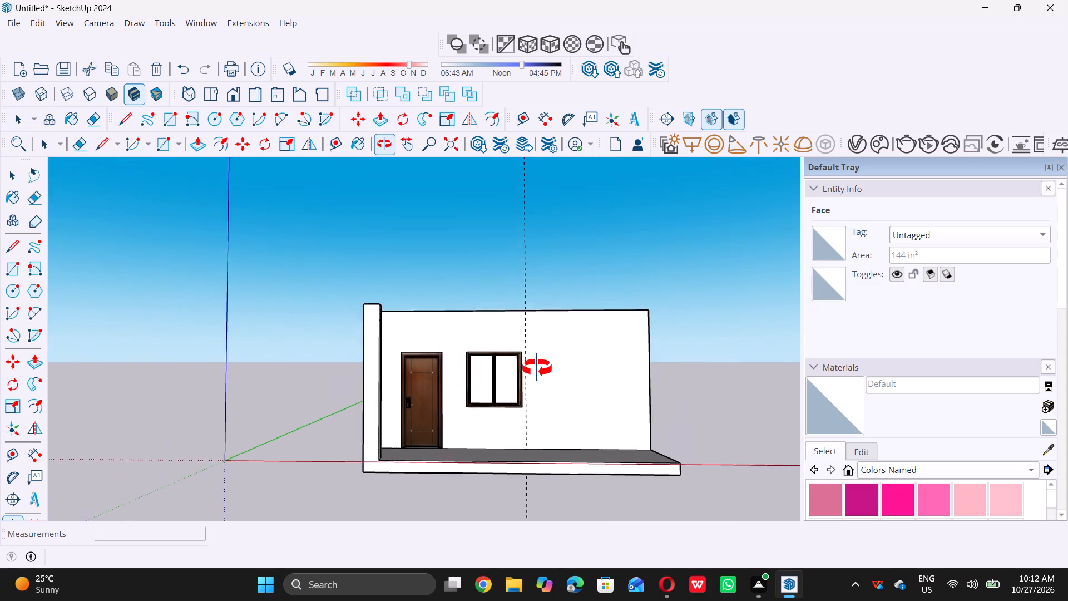
{"action": "middle_click_drag", "start_coordinate": [537, 368], "coordinate": [472, 430]}
{"action": "key", "text": "p"}
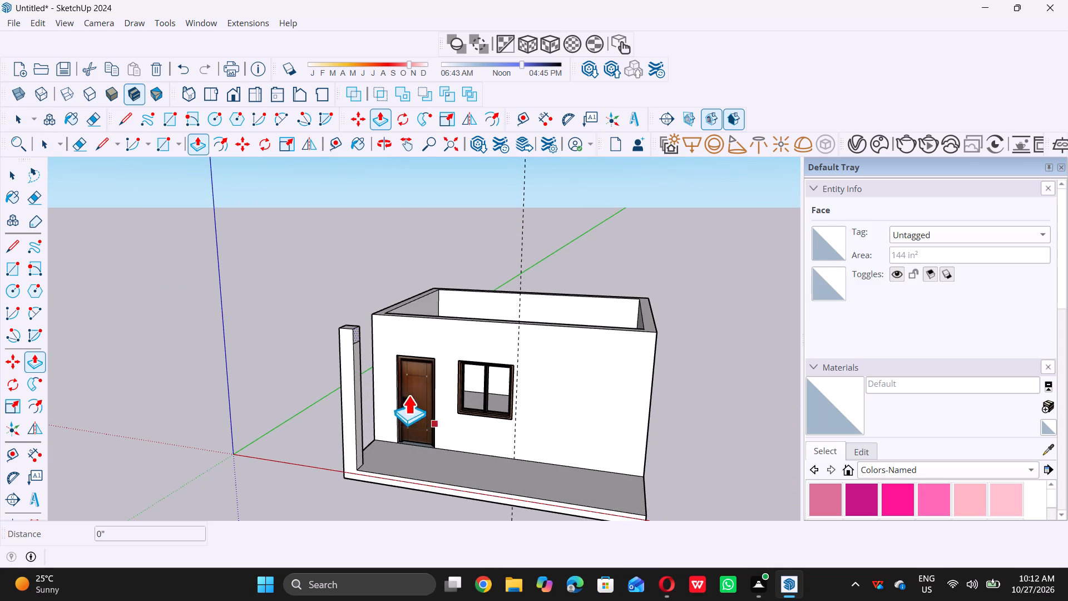
{"action": "left_click", "coordinate": [367, 324]}
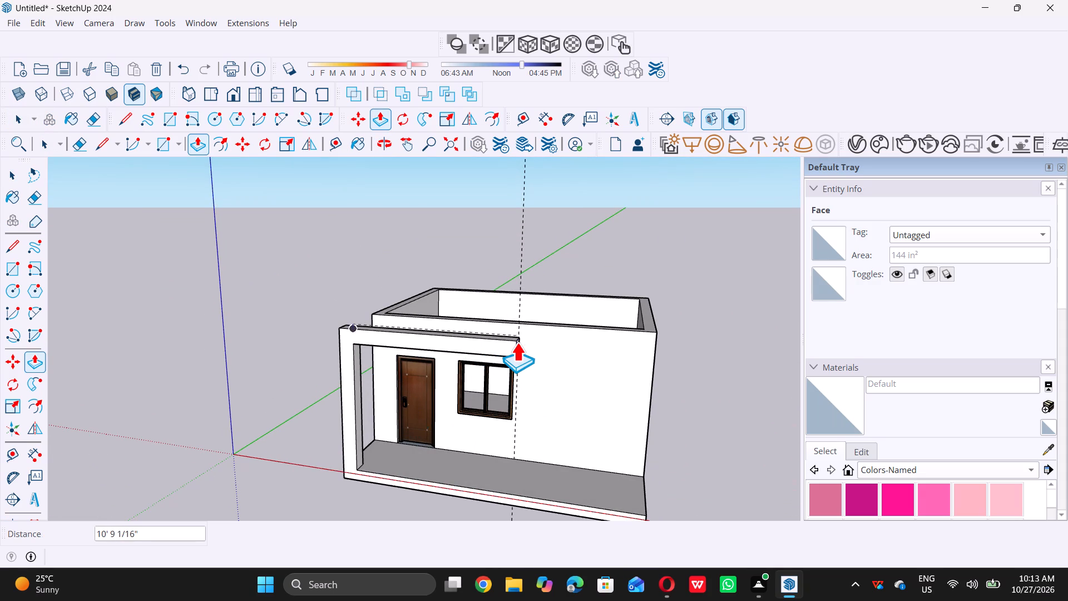
{"action": "scroll", "coordinate": [517, 342], "scroll_direction": "up", "scroll_amount": 7}
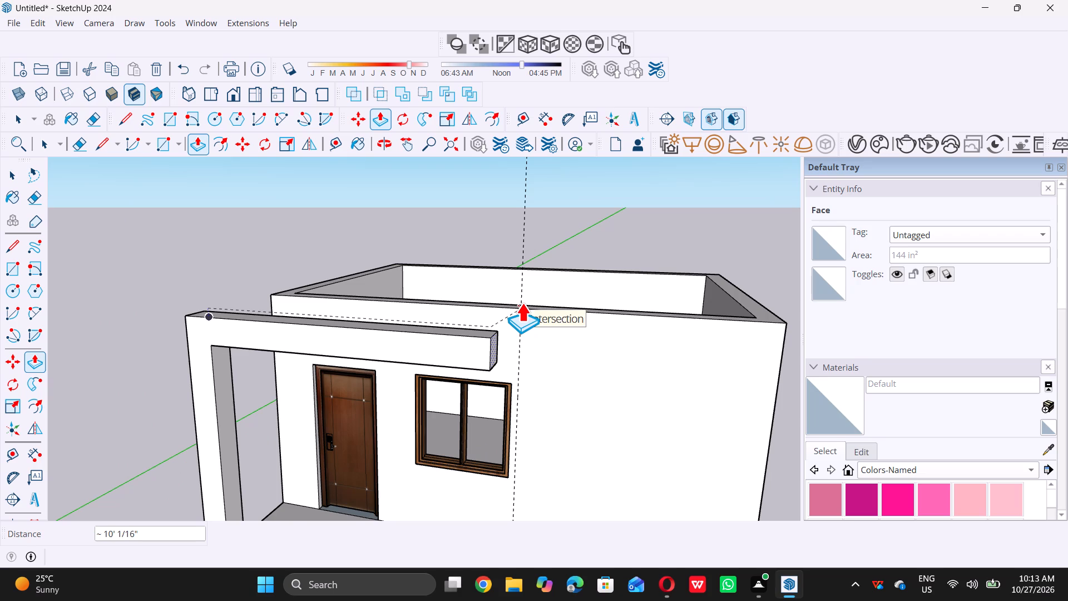
{"action": "left_click", "coordinate": [522, 303]}
{"action": "scroll", "coordinate": [502, 347], "scroll_direction": "down", "scroll_amount": 11}
{"action": "middle_click_drag", "start_coordinate": [480, 377], "coordinate": [512, 357]}
{"action": "key", "text": "space"}
Examine the front beam's length and position against the room's door, window and porch.
{"action": "middle_click_drag", "start_coordinate": [496, 375], "coordinate": [494, 381]}
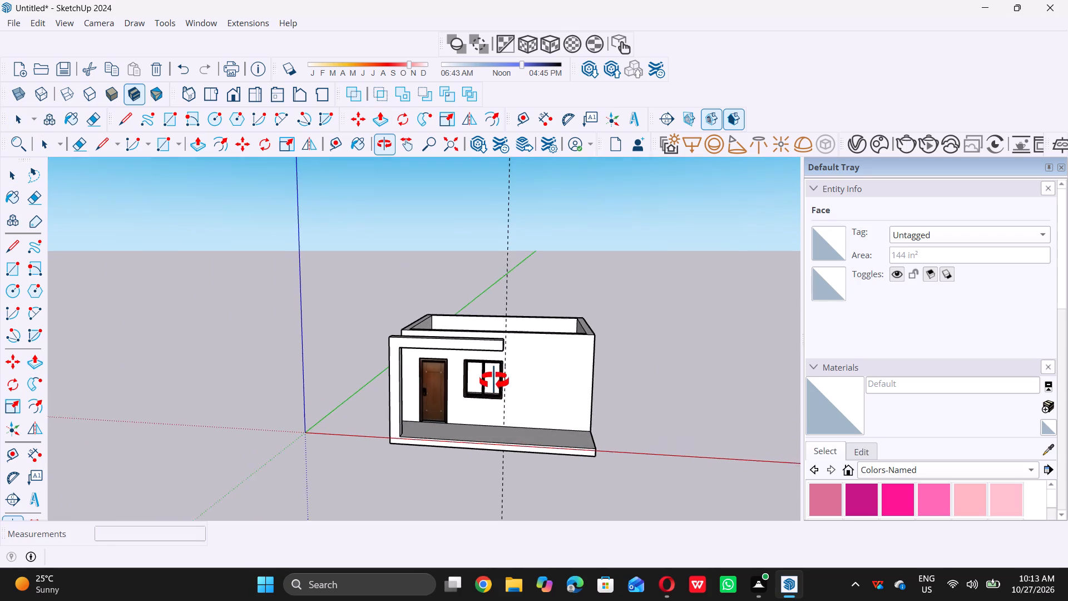
{"action": "middle_click_drag", "start_coordinate": [494, 381], "coordinate": [498, 385]}
{"action": "middle_click_drag", "start_coordinate": [500, 380], "coordinate": [520, 378]}
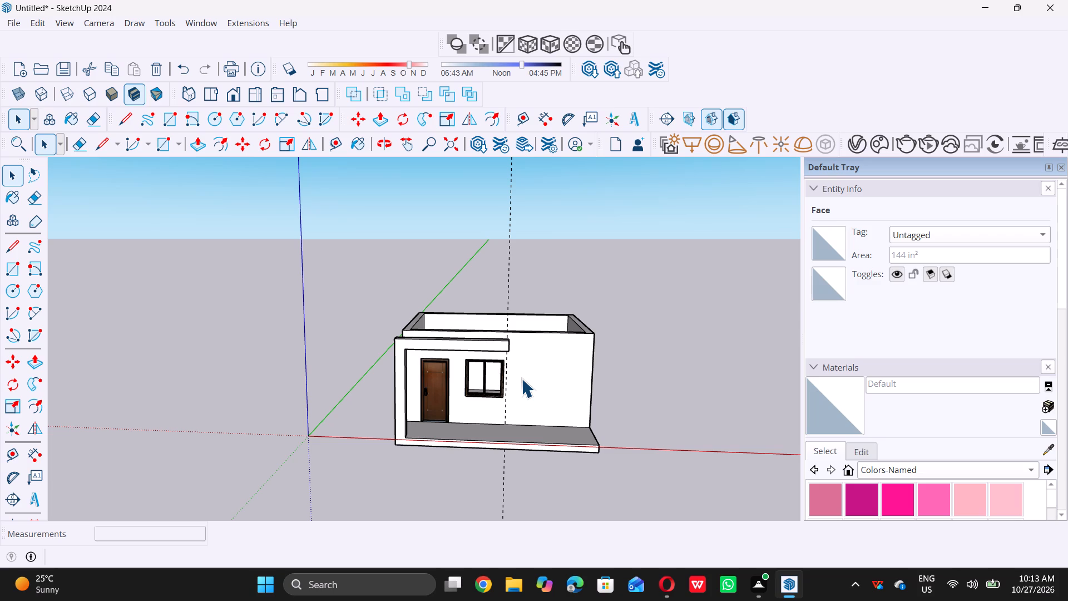
{"action": "scroll", "coordinate": [495, 388], "scroll_direction": "down", "scroll_amount": 4}
{"action": "middle_click_drag", "start_coordinate": [477, 395], "coordinate": [493, 412]}
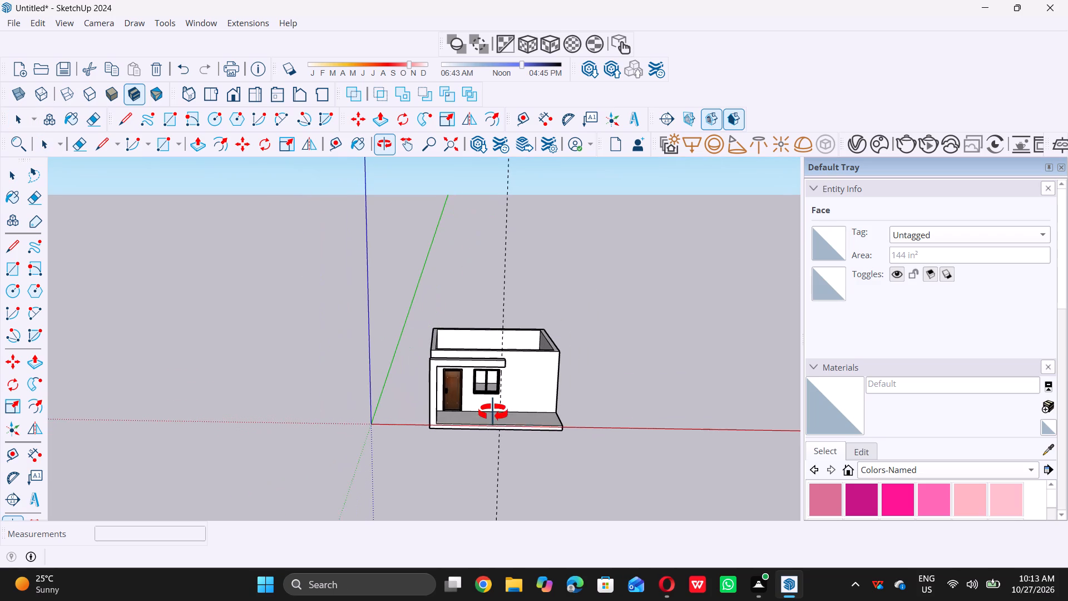
{"action": "middle_click_drag", "start_coordinate": [493, 412], "coordinate": [509, 432]}
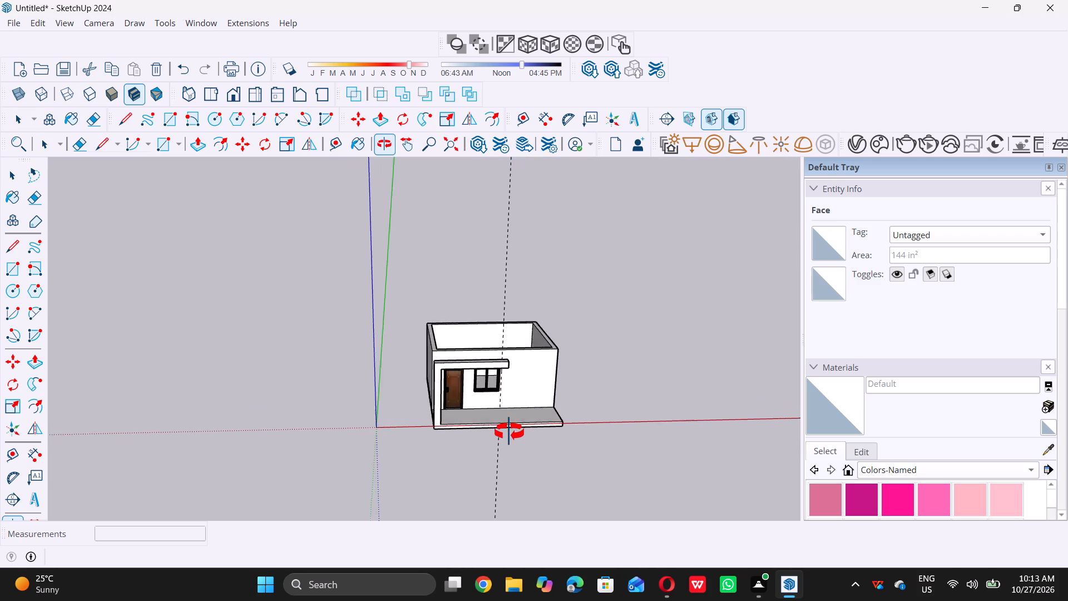
{"action": "middle_click_drag", "start_coordinate": [509, 432], "coordinate": [493, 438]}
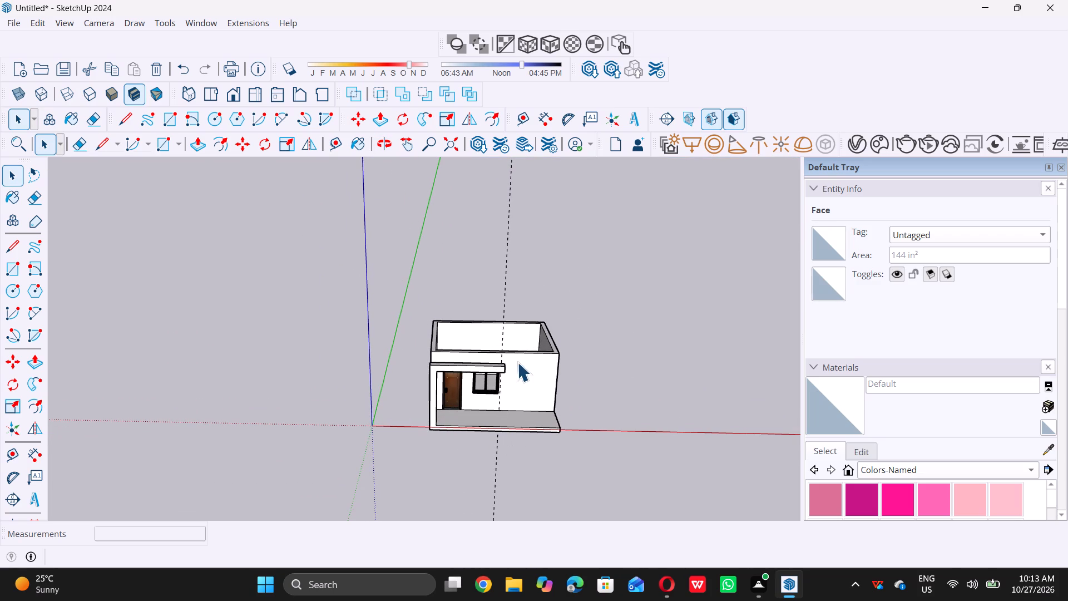
Place guide lines on the column's wall-facing side, about 1' below the top edge and about 1' in from the outer edge.
{"action": "middle_click_drag", "start_coordinate": [516, 359], "coordinate": [718, 373]}
{"action": "middle_click_drag", "start_coordinate": [408, 373], "coordinate": [688, 344]}
{"action": "middle_click_drag", "start_coordinate": [514, 327], "coordinate": [532, 314]}
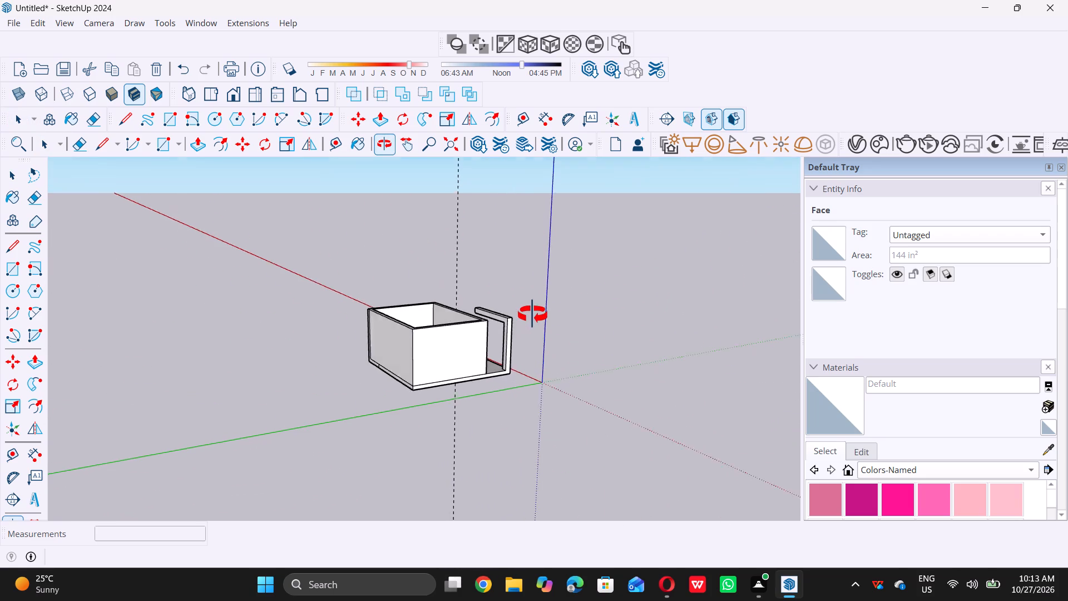
{"action": "middle_click_drag", "start_coordinate": [532, 314], "coordinate": [533, 313]}
{"action": "scroll", "coordinate": [521, 321], "scroll_direction": "up", "scroll_amount": 6}
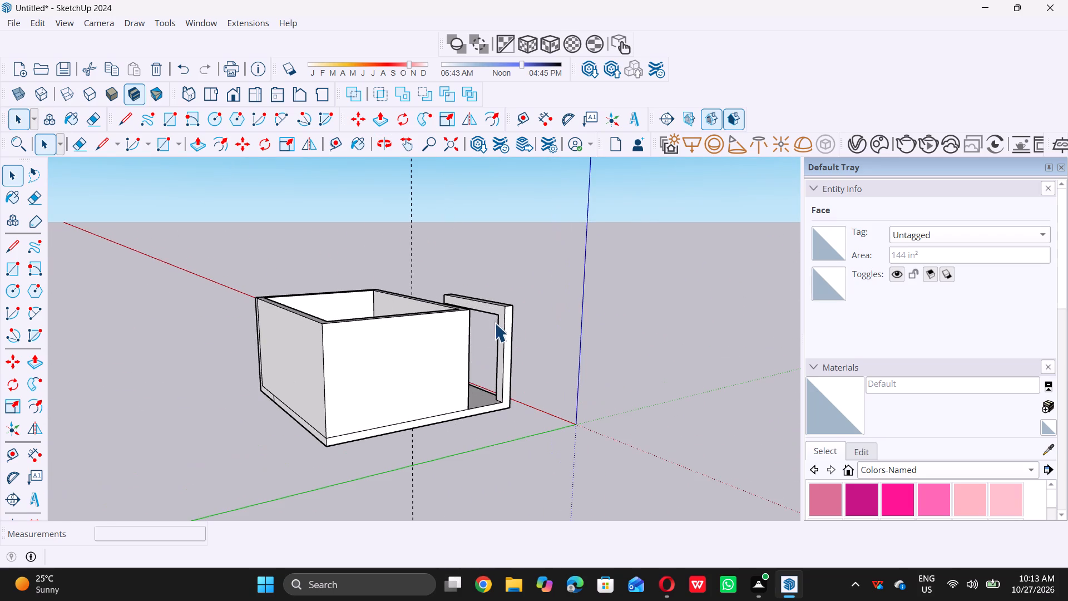
{"action": "scroll", "coordinate": [488, 311], "scroll_direction": "up", "scroll_amount": 9}
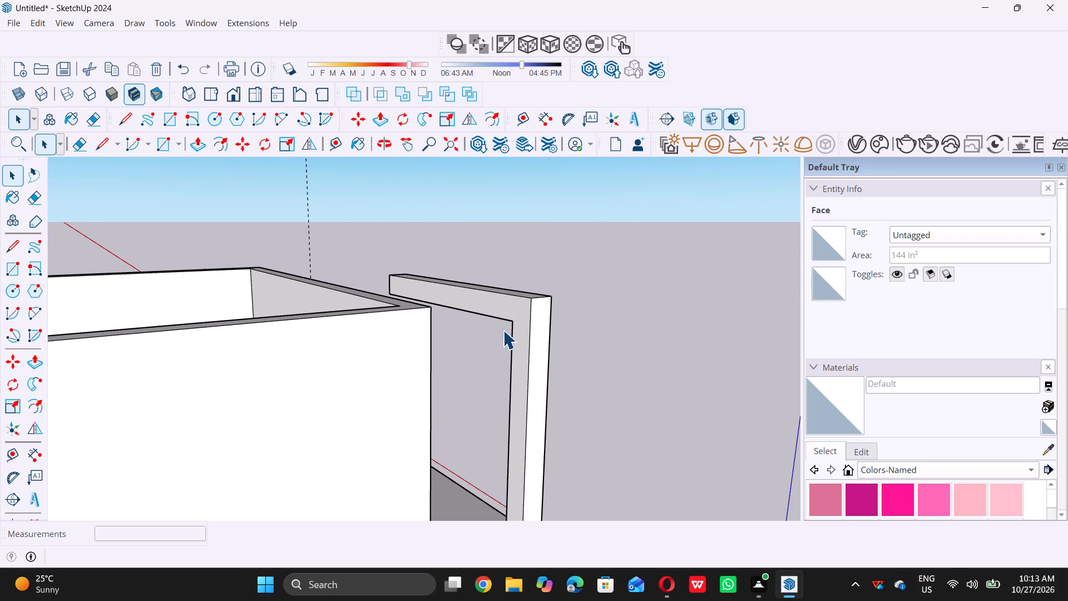
{"action": "key", "text": "t"}
{"action": "scroll", "coordinate": [514, 307], "scroll_direction": "up", "scroll_amount": 2}
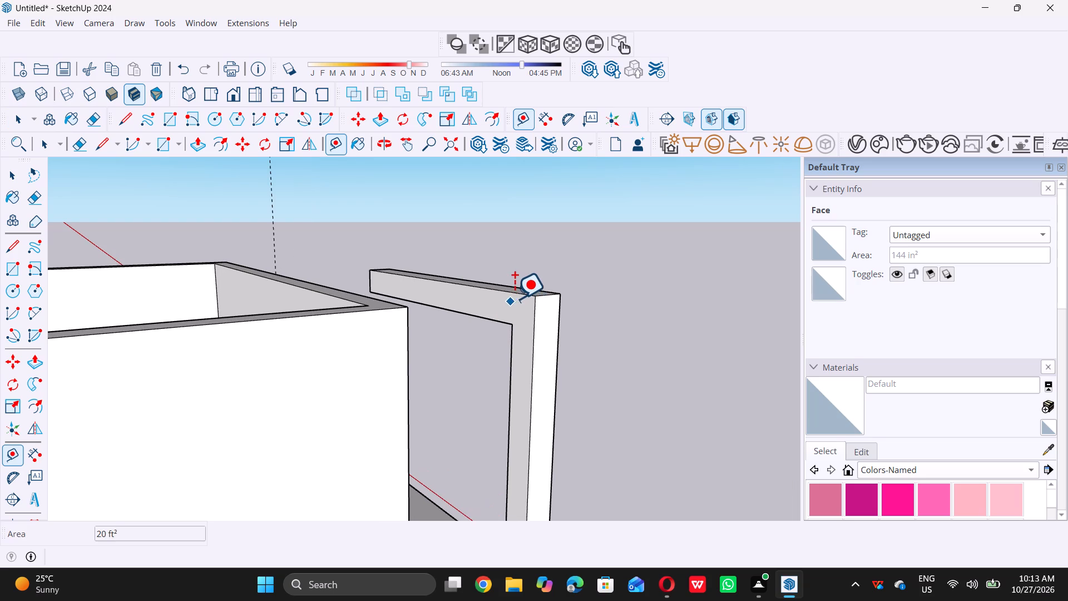
{"action": "middle_click_drag", "start_coordinate": [486, 334], "coordinate": [576, 346]}
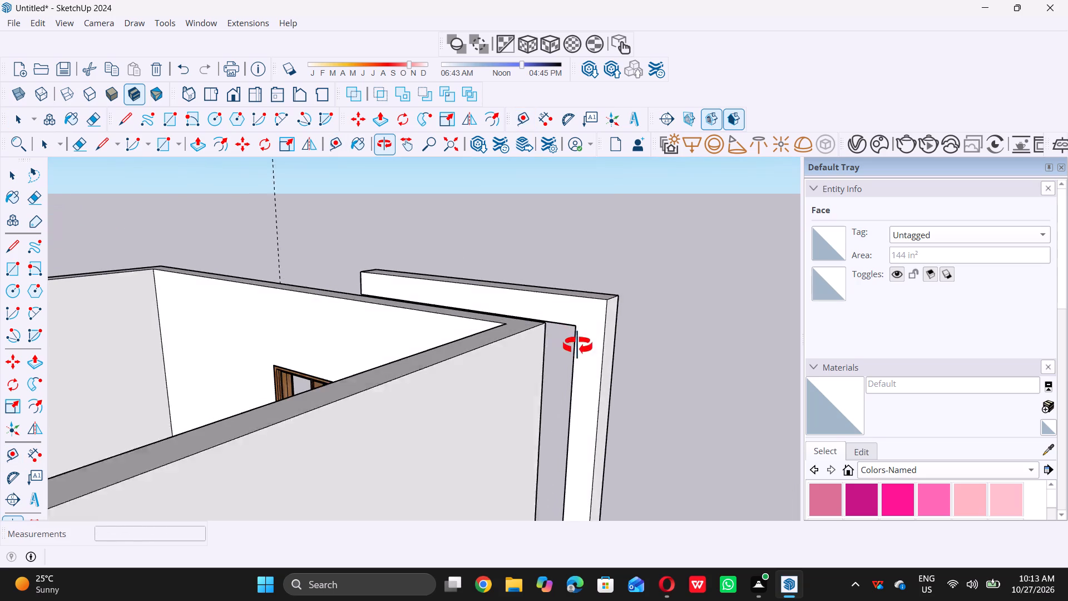
{"action": "scroll", "coordinate": [590, 322], "scroll_direction": "up", "scroll_amount": 5}
{"action": "left_click", "coordinate": [595, 287]}
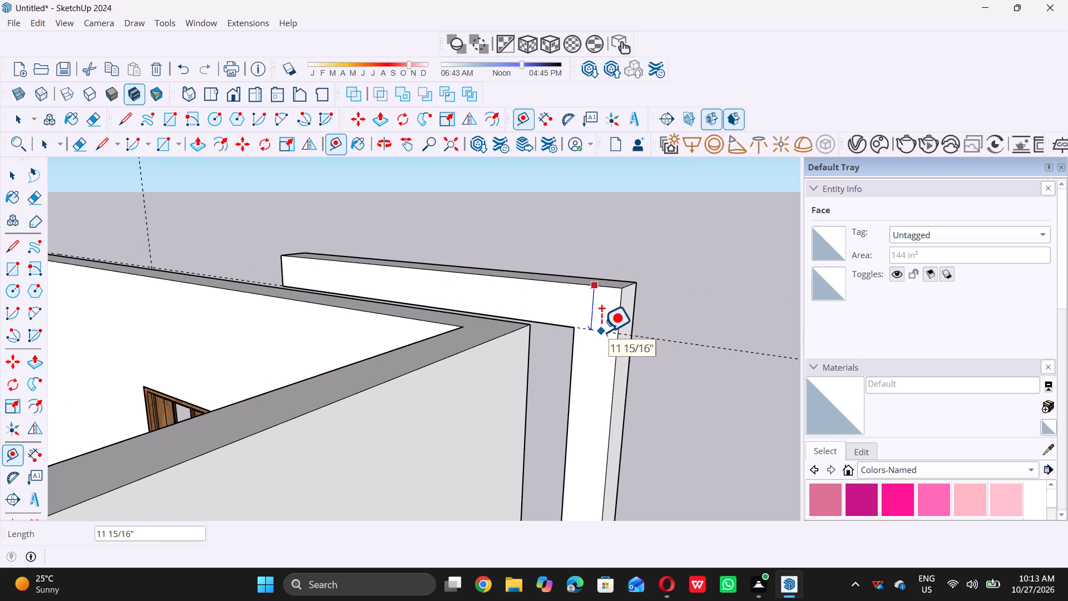
{"action": "left_click", "coordinate": [601, 332]}
{"action": "left_click", "coordinate": [616, 313]}
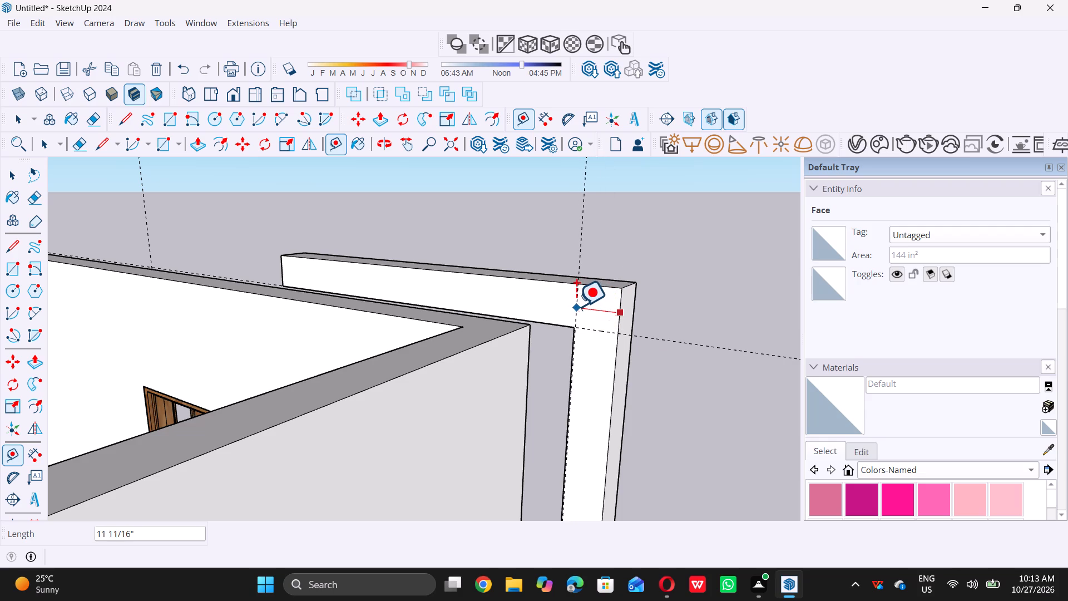
{"action": "left_click", "coordinate": [576, 306]}
{"action": "scroll", "coordinate": [606, 316], "scroll_direction": "up", "scroll_amount": 5}
{"action": "key", "text": "space"}
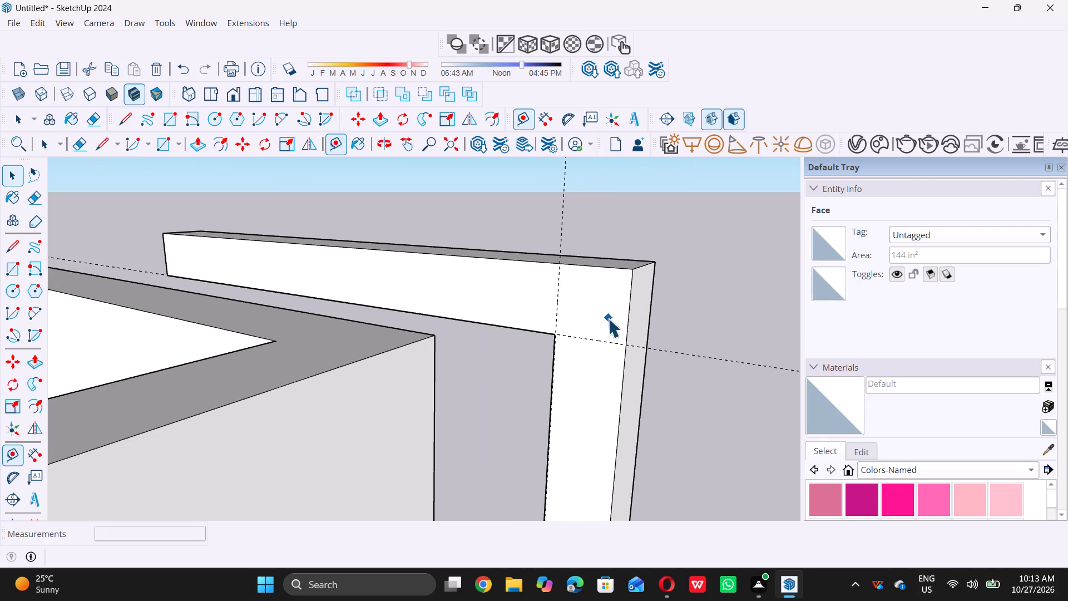
Draw a square of about 11 7/8" by 11 7/8" at the top of the column's wall-facing side, between the guide lines.
{"action": "key", "text": "r"}
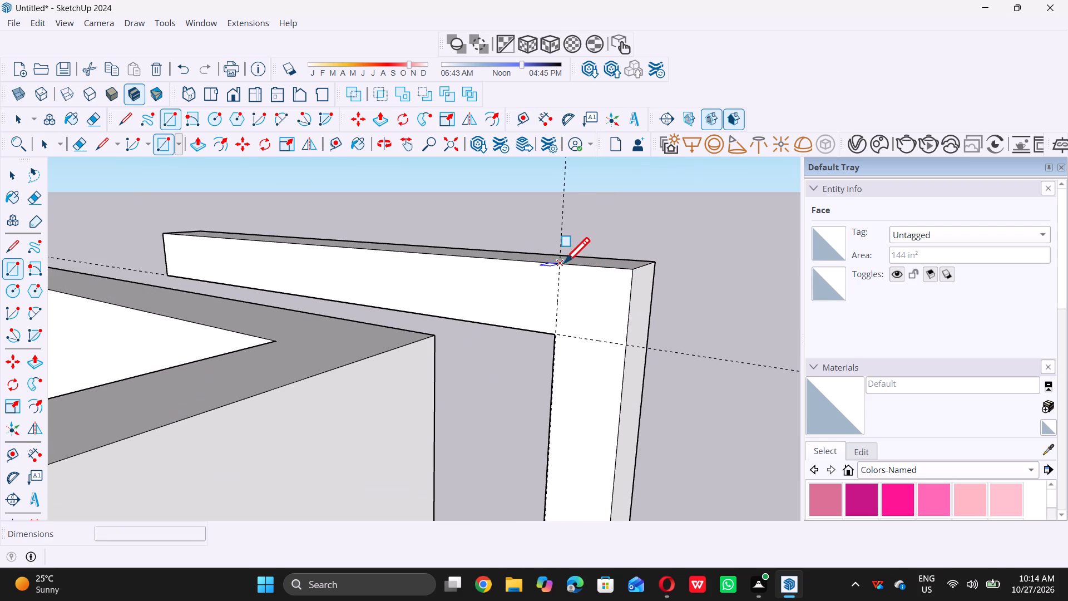
{"action": "left_click", "coordinate": [562, 263]}
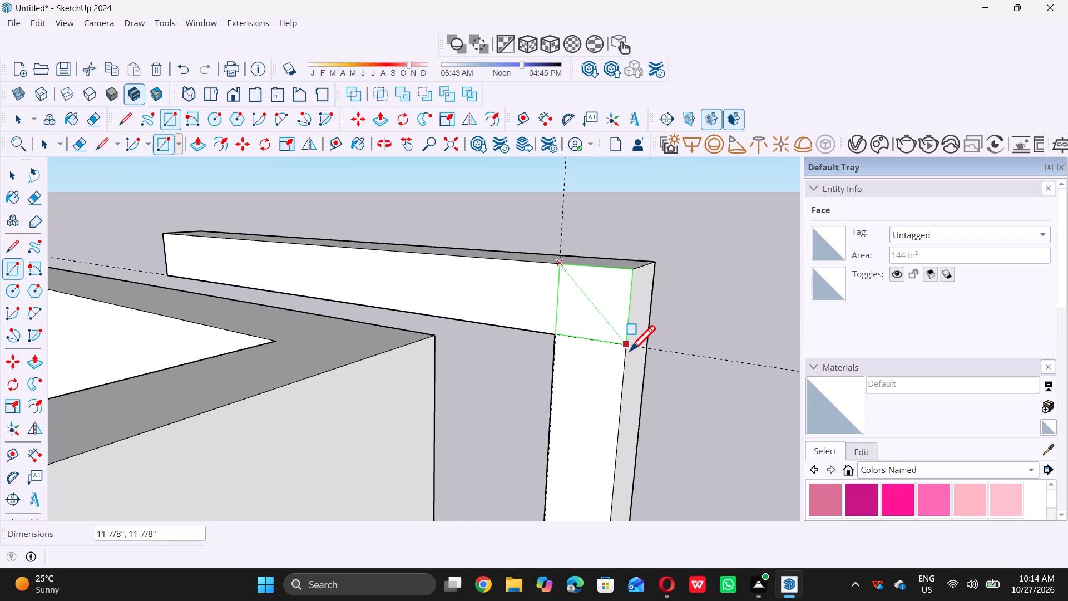
{"action": "left_click", "coordinate": [627, 346]}
{"action": "key", "text": "space"}
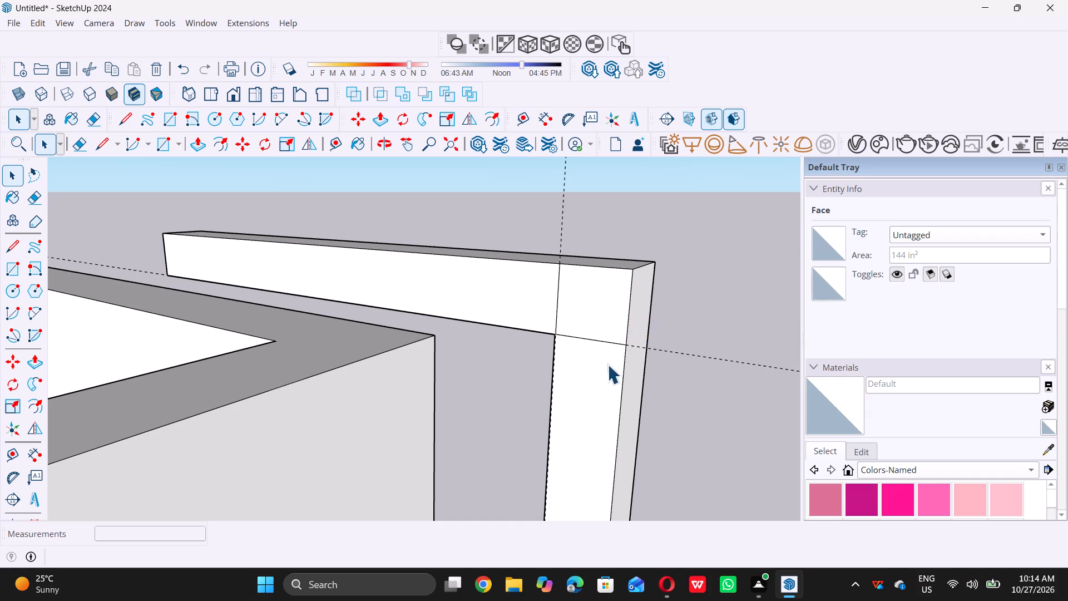
Extrude the wall-facing square about 4' 4" with Push/Pull to the corner edge of the room's front wall.
{"action": "left_click", "coordinate": [615, 312]}
{"action": "key", "text": "p"}
{"action": "left_click", "coordinate": [600, 307]}
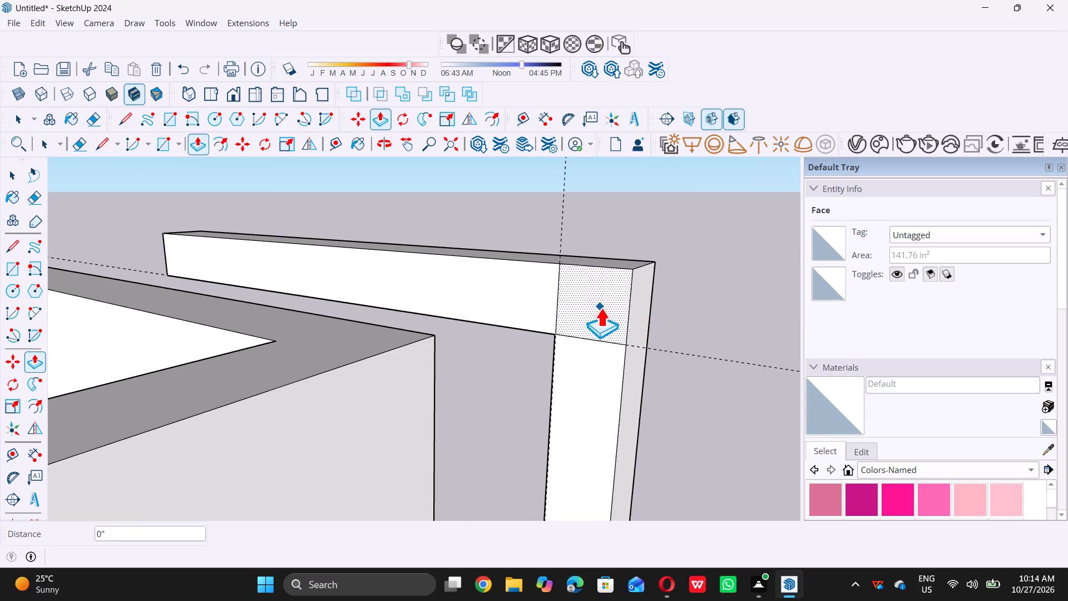
{"action": "left_click", "coordinate": [434, 361]}
{"action": "key", "text": "space"}
Delete all guide lines in the model.
{"action": "scroll", "coordinate": [470, 388], "scroll_direction": "down", "scroll_amount": 13}
{"action": "middle_click_drag", "start_coordinate": [632, 373], "coordinate": [222, 402]}
{"action": "scroll", "coordinate": [286, 402], "scroll_direction": "down", "scroll_amount": 10}
{"action": "middle_click_drag", "start_coordinate": [394, 370], "coordinate": [258, 339]}
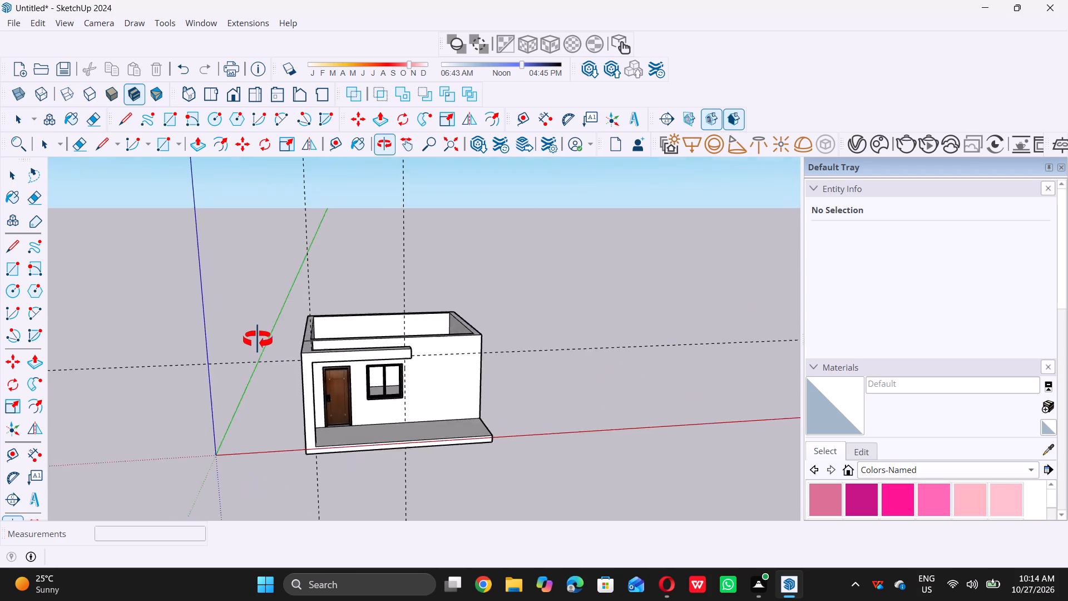
{"action": "middle_click_drag", "start_coordinate": [258, 339], "coordinate": [207, 329]}
{"action": "middle_click_drag", "start_coordinate": [218, 329], "coordinate": [234, 320]}
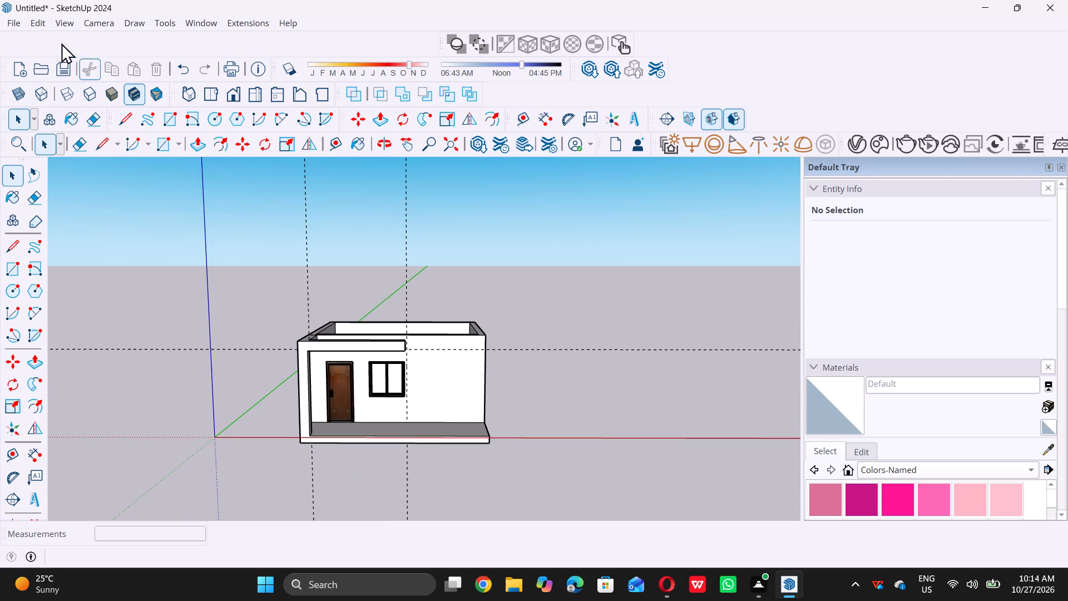
{"action": "left_click", "coordinate": [38, 22]}
{"action": "left_click", "coordinate": [97, 160]}
Examine the column and its two beams against the room and porch from the side and front.
{"action": "scroll", "coordinate": [278, 331], "scroll_direction": "down", "scroll_amount": 4}
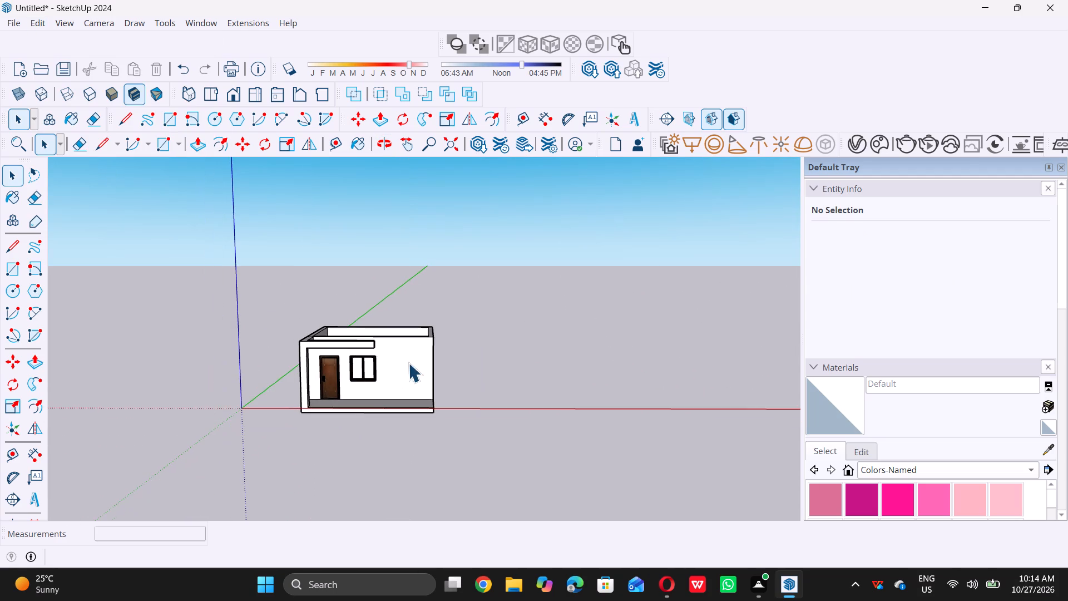
{"action": "middle_click_drag", "start_coordinate": [393, 359], "coordinate": [75, 420]}
{"action": "middle_click_drag", "start_coordinate": [443, 334], "coordinate": [429, 304]}
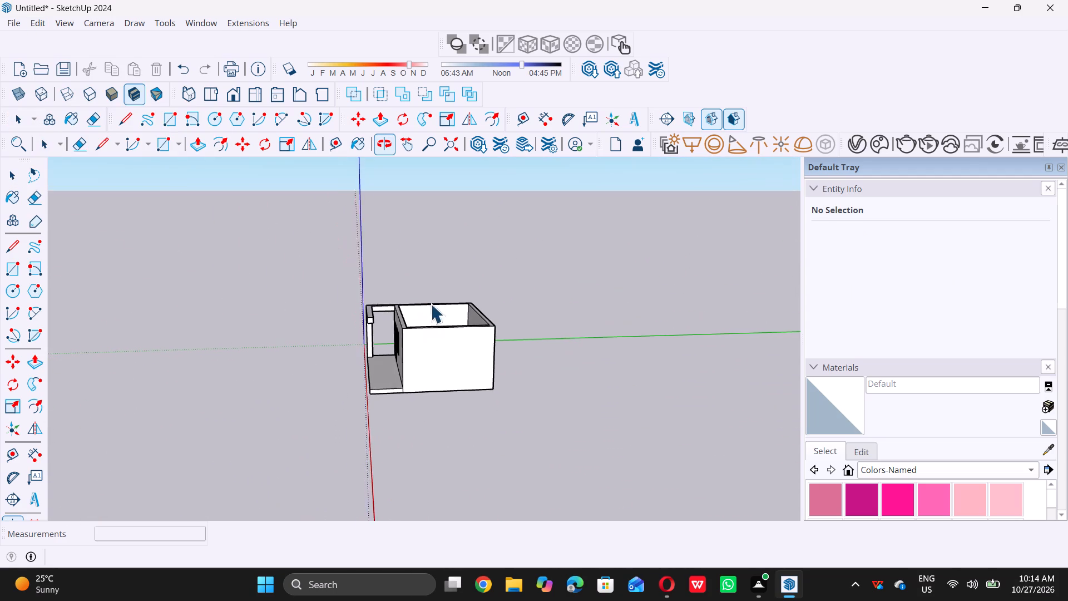
{"action": "scroll", "coordinate": [404, 323], "scroll_direction": "up", "scroll_amount": 10}
{"action": "scroll", "coordinate": [359, 322], "scroll_direction": "down", "scroll_amount": 8}
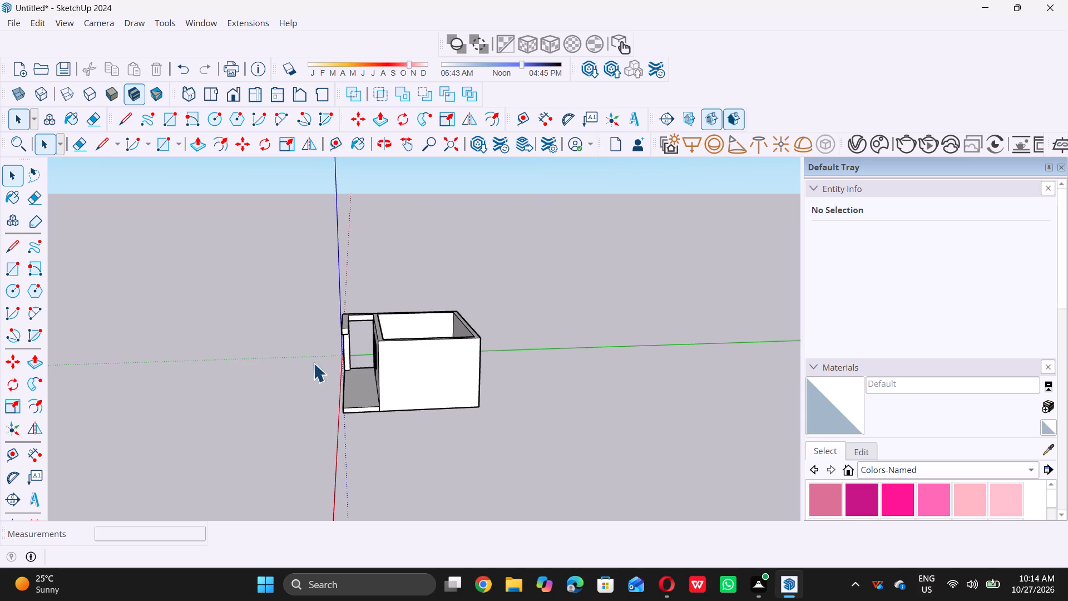
{"action": "middle_click_drag", "start_coordinate": [314, 363], "coordinate": [648, 340]}
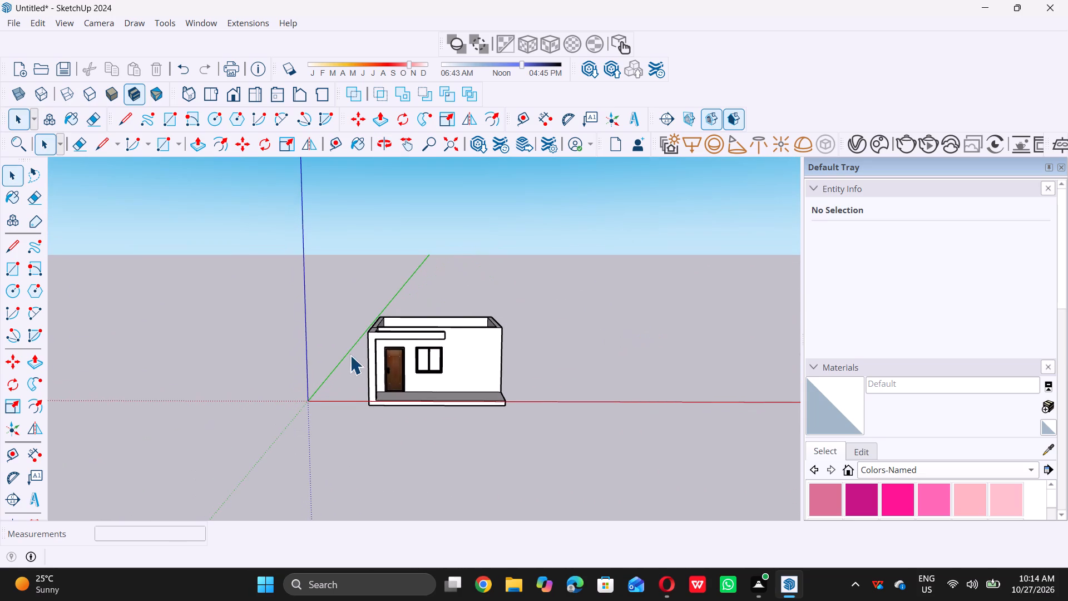
{"action": "middle_click_drag", "start_coordinate": [359, 328], "coordinate": [354, 353]}
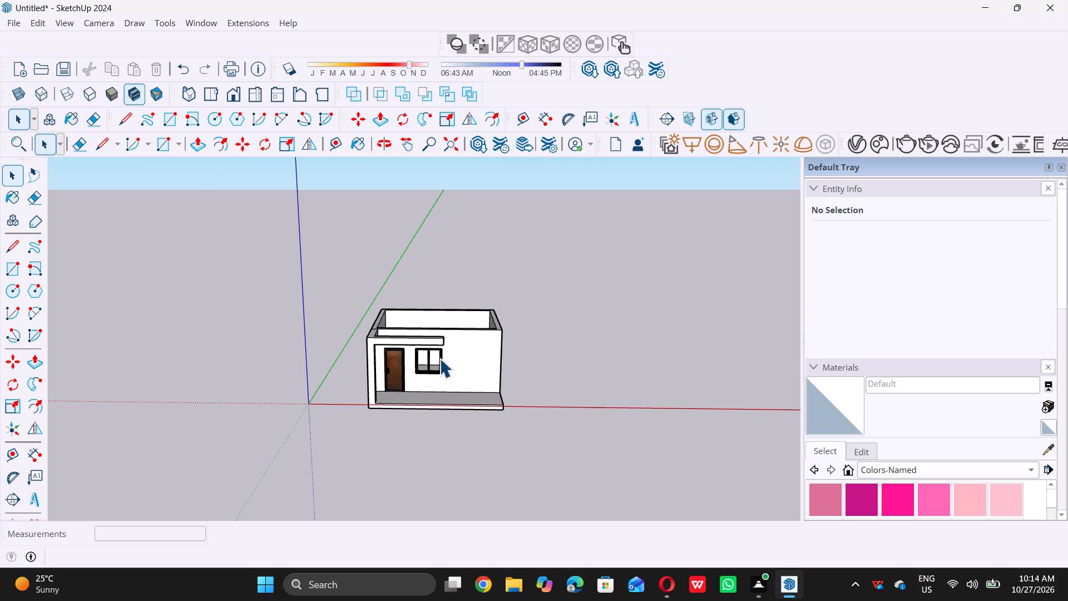
{"action": "scroll", "coordinate": [441, 358], "scroll_direction": "up", "scroll_amount": 4}
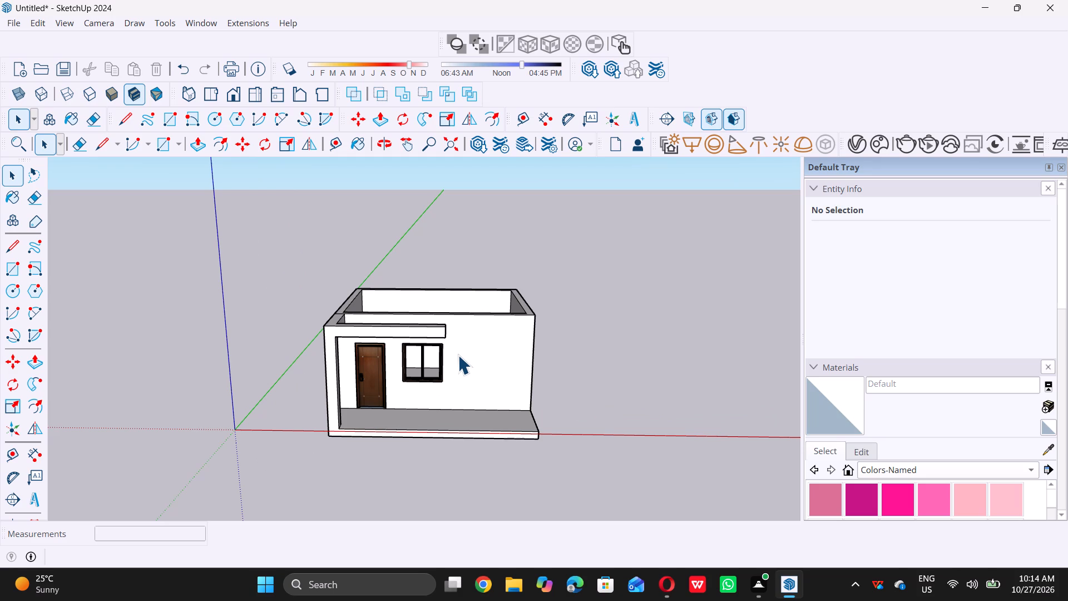
Examine the front beam's free end relative to the door, window and front wall from several angles.
{"action": "scroll", "coordinate": [458, 355], "scroll_direction": "down", "scroll_amount": 3}
{"action": "middle_click_drag", "start_coordinate": [458, 347], "coordinate": [448, 359]}
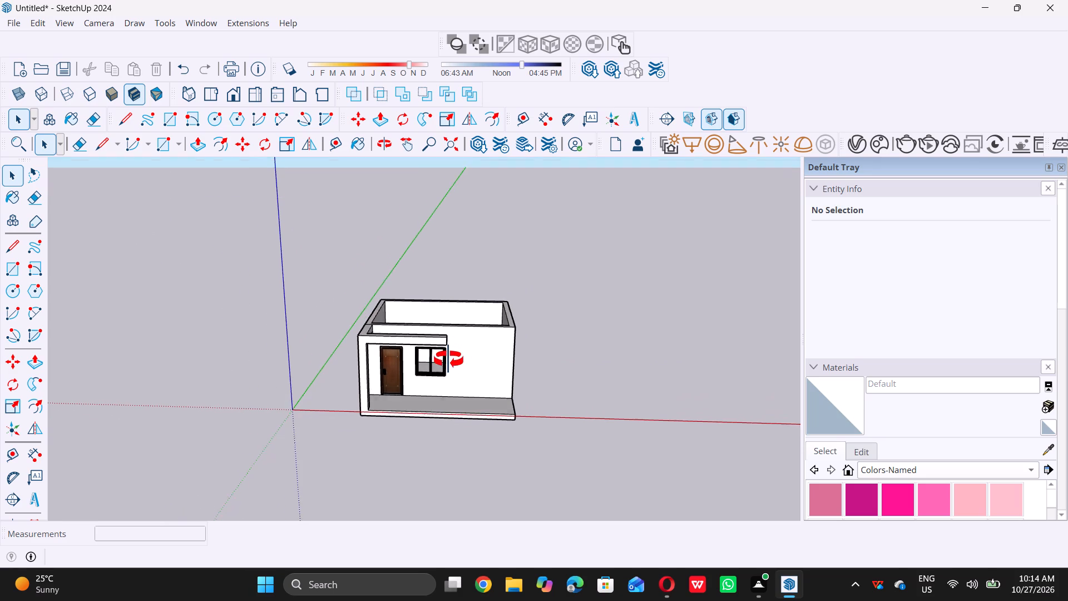
{"action": "middle_click_drag", "start_coordinate": [448, 359], "coordinate": [445, 366]}
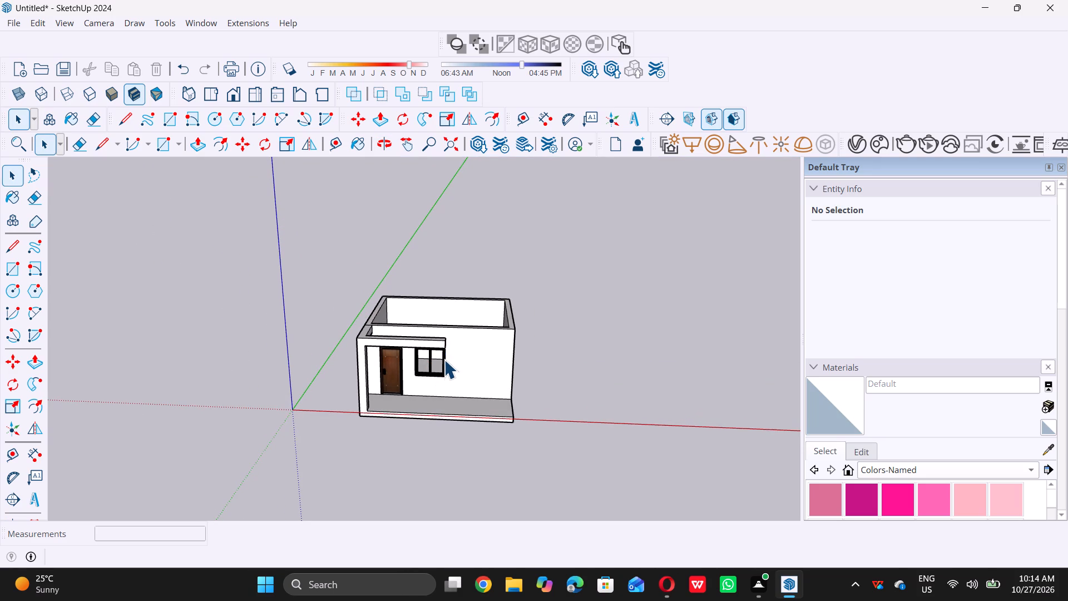
{"action": "middle_click_drag", "start_coordinate": [432, 333], "coordinate": [439, 265]}
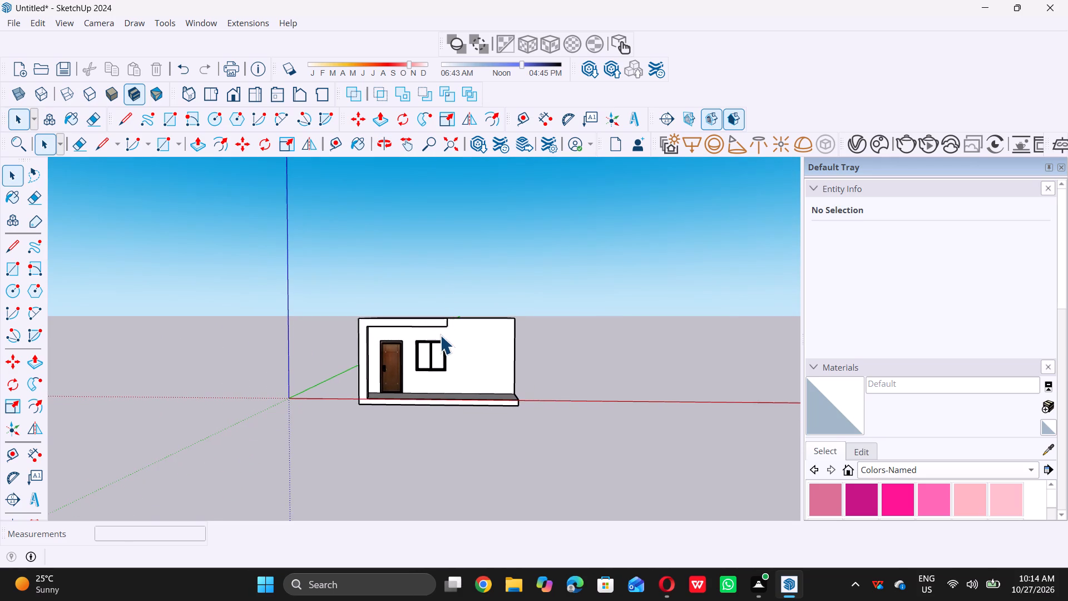
{"action": "scroll", "coordinate": [447, 323], "scroll_direction": "up", "scroll_amount": 1}
{"action": "middle_click_drag", "start_coordinate": [446, 323], "coordinate": [415, 347]}
{"action": "middle_click", "coordinate": [414, 347]}
{"action": "middle_click", "coordinate": [414, 347]}
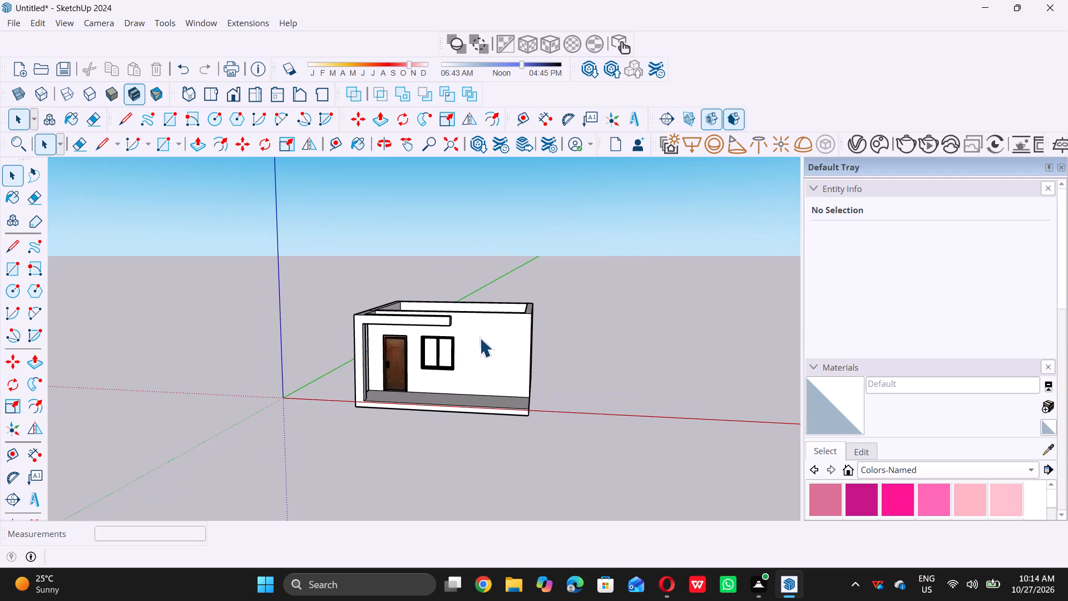
{"action": "middle_click_drag", "start_coordinate": [457, 323], "coordinate": [395, 341]}
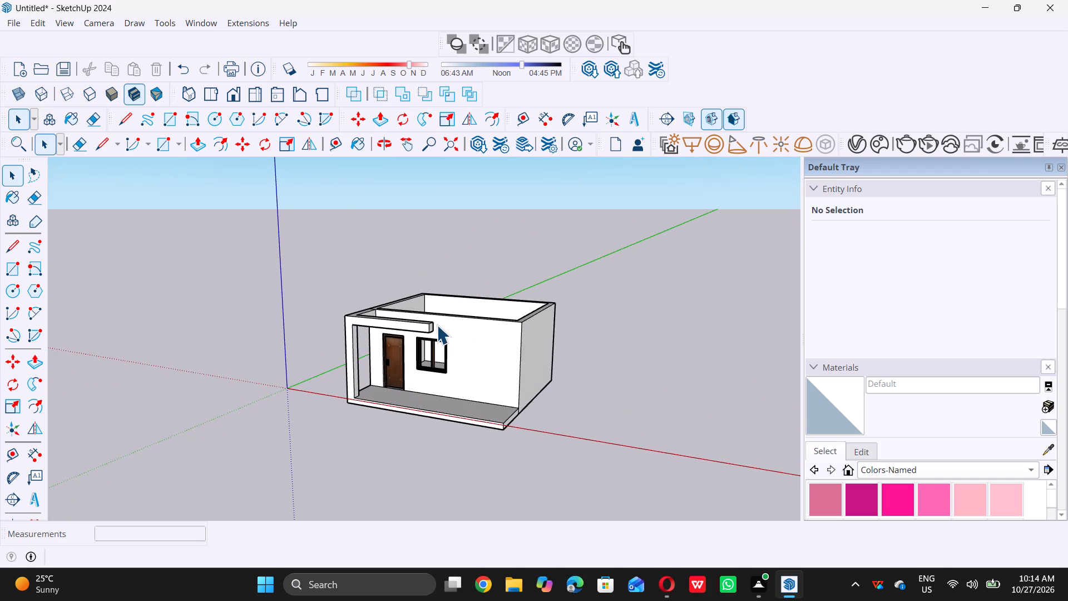
{"action": "middle_click_drag", "start_coordinate": [442, 333], "coordinate": [511, 323]}
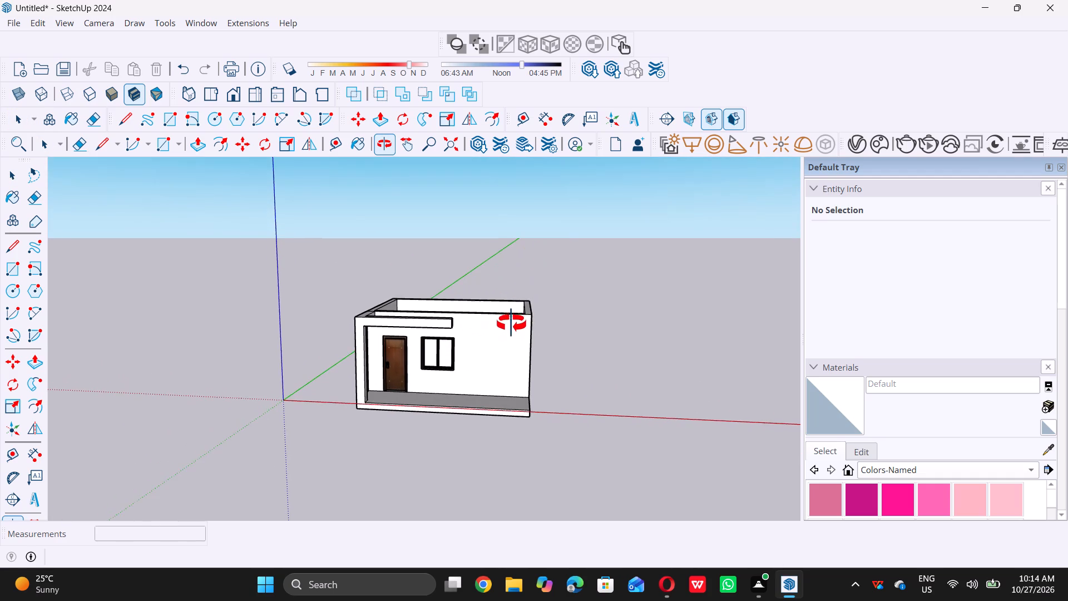
{"action": "middle_click_drag", "start_coordinate": [511, 323], "coordinate": [512, 325]}
{"action": "middle_click_drag", "start_coordinate": [459, 349], "coordinate": [489, 341]}
Extend the free end face of the front beam by 1' with Push/Pull.
{"action": "scroll", "coordinate": [483, 318], "scroll_direction": "up", "scroll_amount": 8}
{"action": "middle_click_drag", "start_coordinate": [451, 329], "coordinate": [378, 366]}
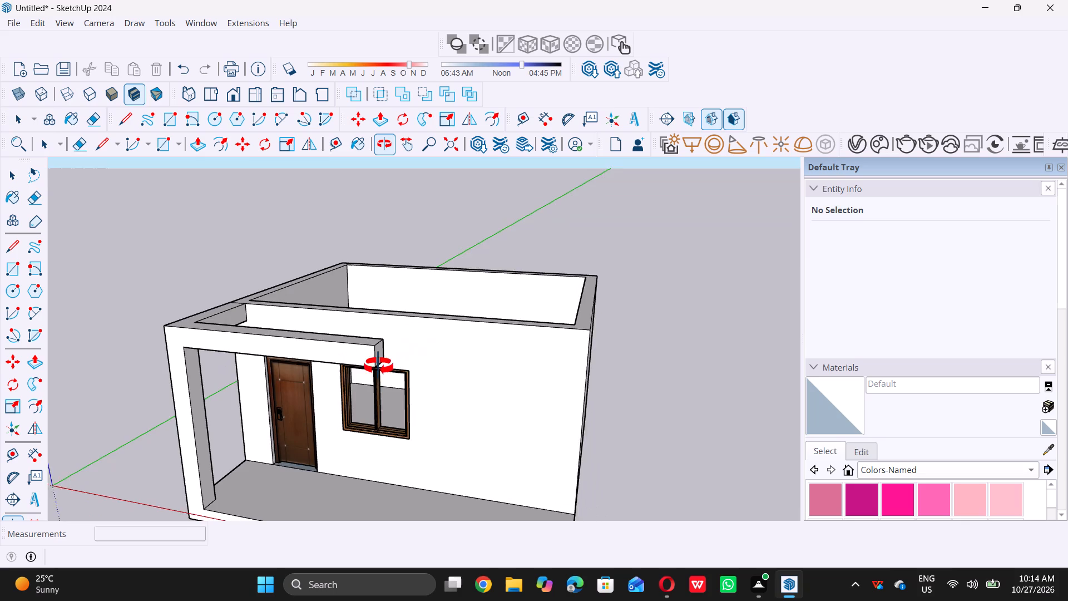
{"action": "middle_click_drag", "start_coordinate": [378, 366], "coordinate": [379, 366]}
{"action": "scroll", "coordinate": [373, 376], "scroll_direction": "up", "scroll_amount": 6}
{"action": "left_click", "coordinate": [369, 347]}
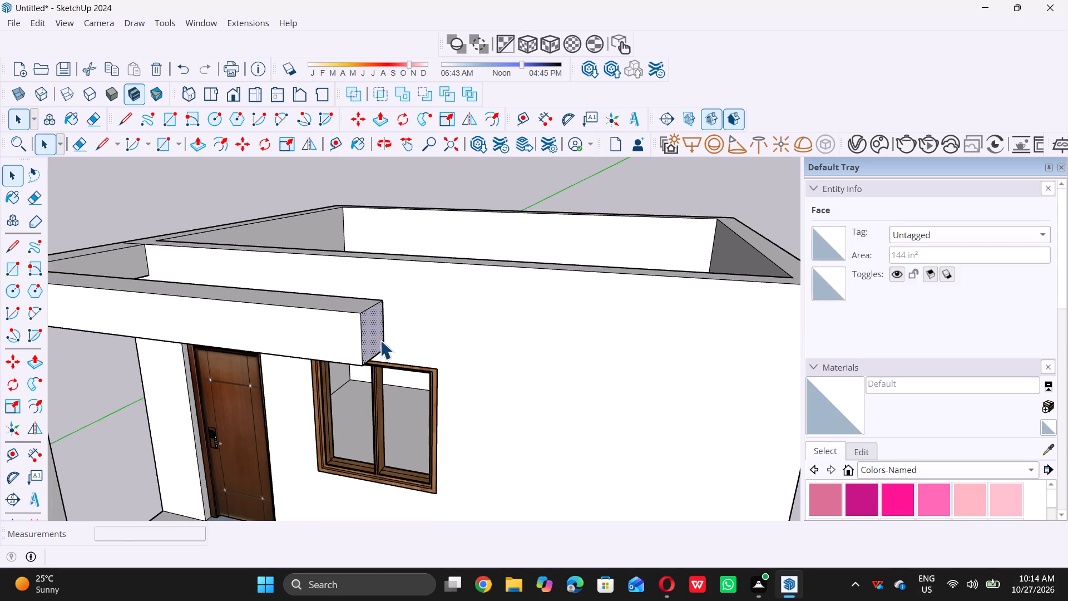
{"action": "key", "text": "p"}
{"action": "left_click", "coordinate": [380, 340]}
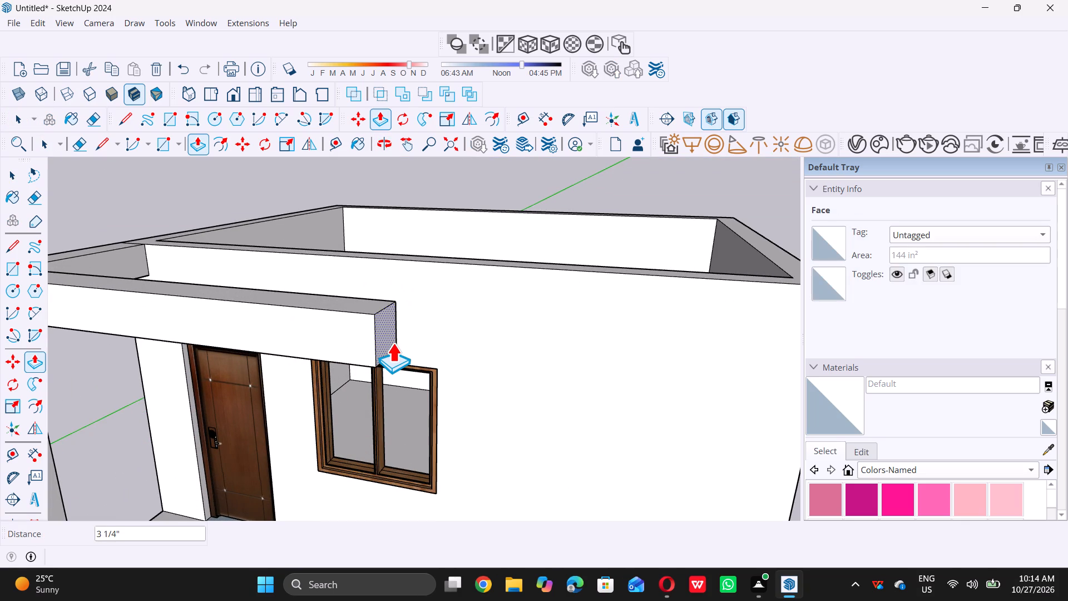
{"action": "type", "text": "1'"}
{"action": "key", "text": "Return"}
{"action": "key", "text": "space"}
Place a guide line on the front beam's outer face, 1' in from its free end edge.
{"action": "scroll", "coordinate": [363, 357], "scroll_direction": "down", "scroll_amount": 3}
{"action": "middle_click_drag", "start_coordinate": [339, 364], "coordinate": [376, 343]}
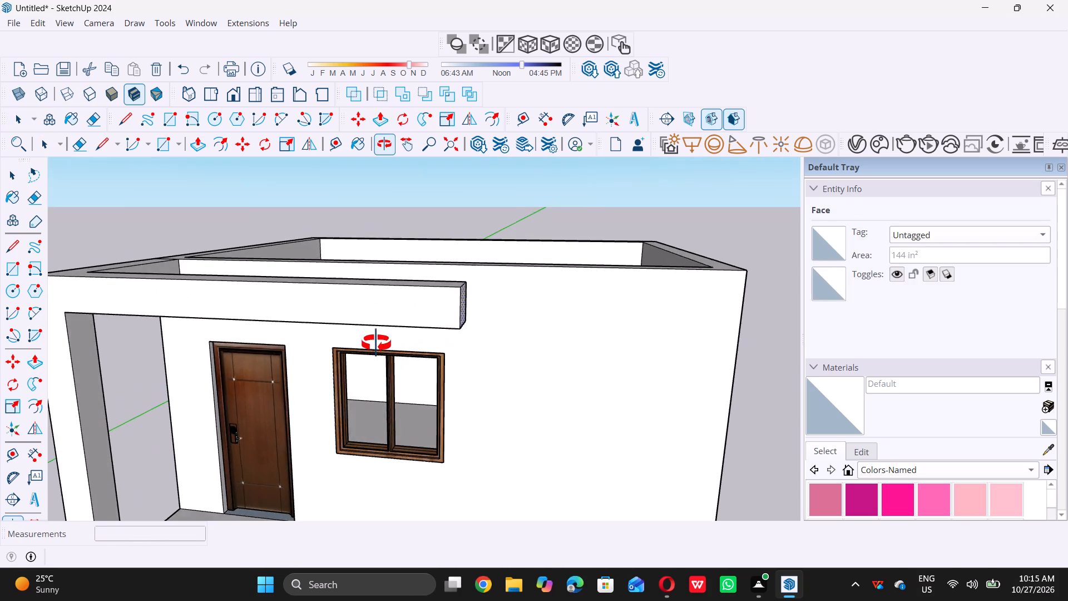
{"action": "middle_click_drag", "start_coordinate": [376, 343], "coordinate": [383, 343]}
{"action": "key", "text": "t"}
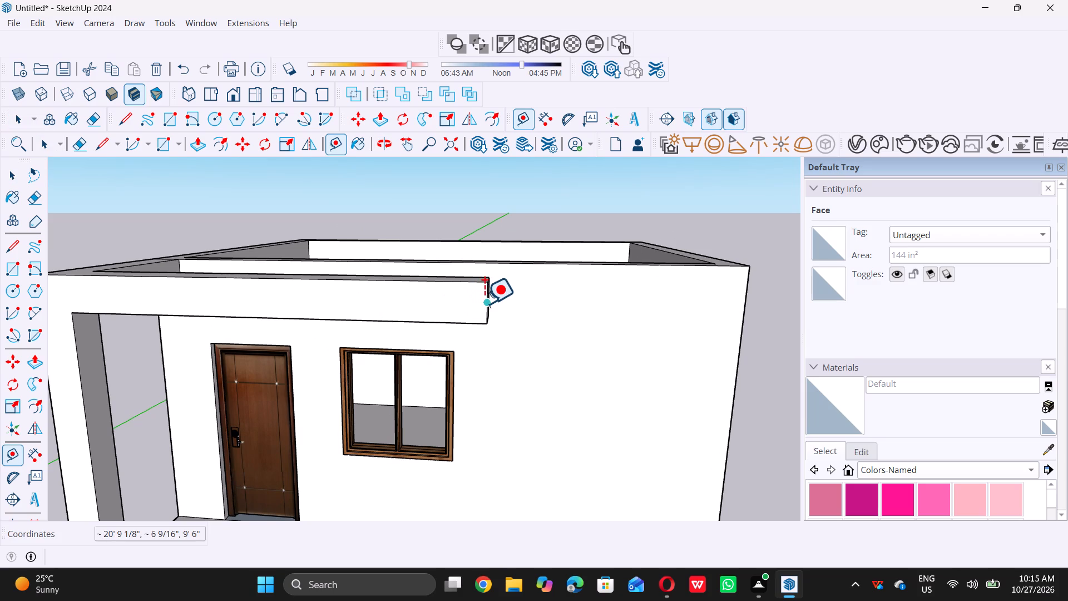
{"action": "left_click", "coordinate": [485, 302]}
{"action": "type", "text": "1'"}
{"action": "key", "text": "Return"}
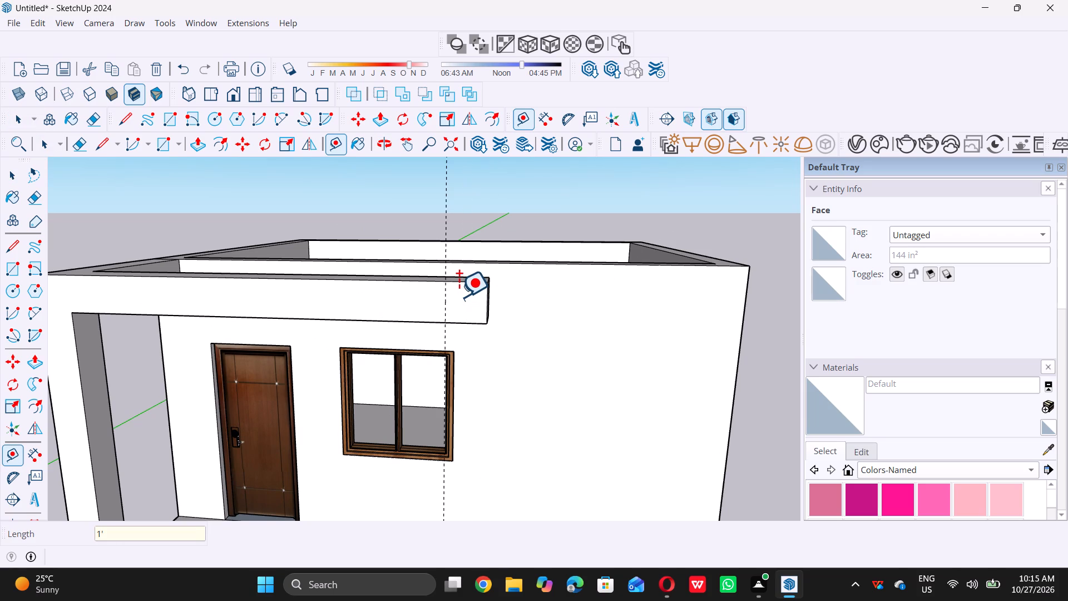
{"action": "key", "text": "space"}
Draw a 1' by 1' square on the front beam's outer face, between the guide line and the free end.
{"action": "key", "text": "r"}
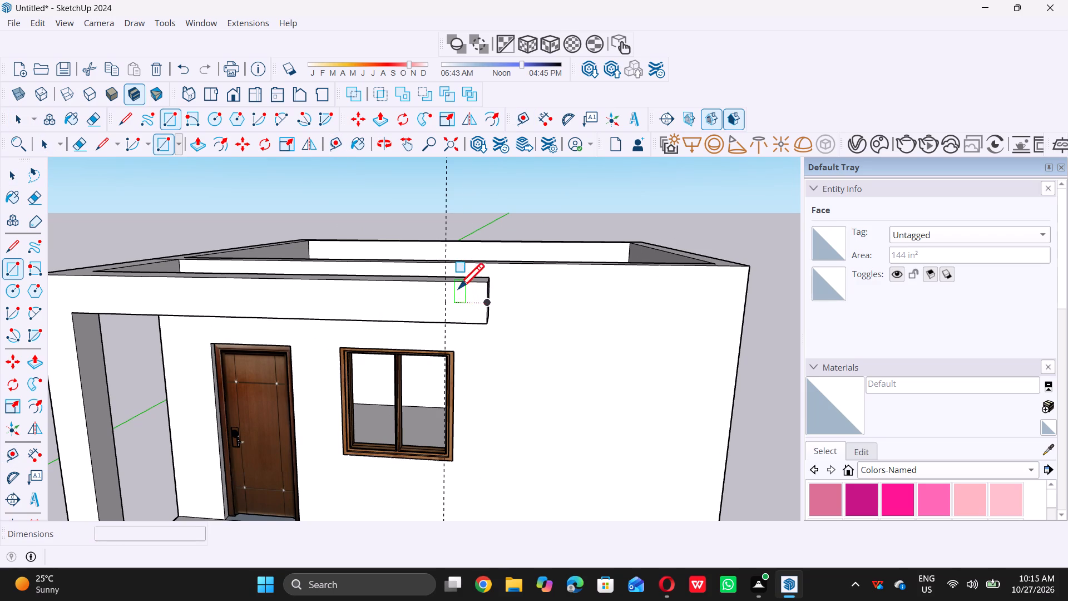
{"action": "left_click", "coordinate": [448, 280]}
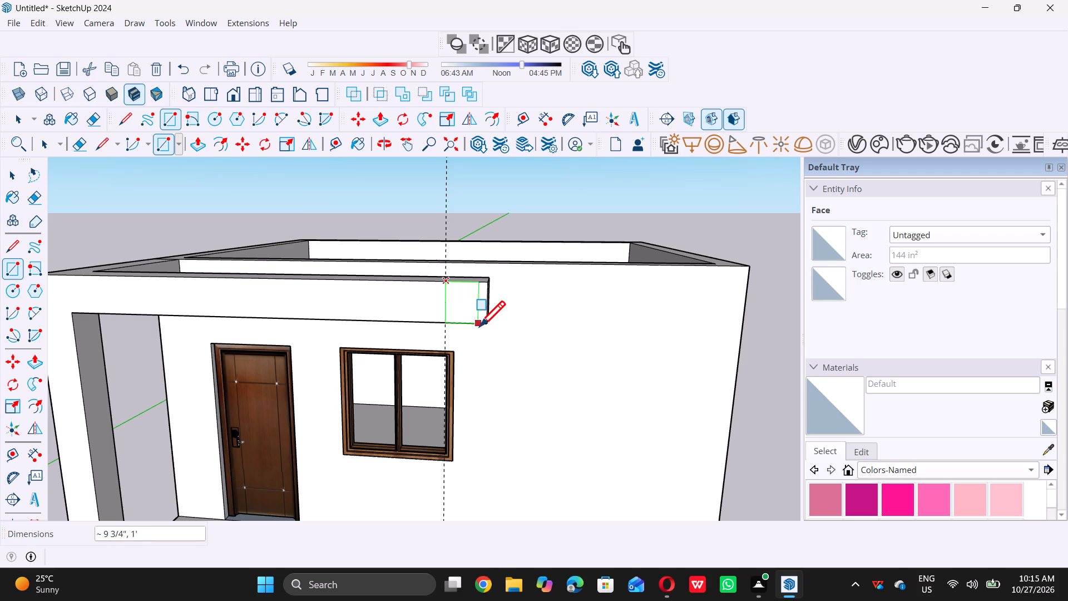
{"action": "left_click", "coordinate": [488, 323]}
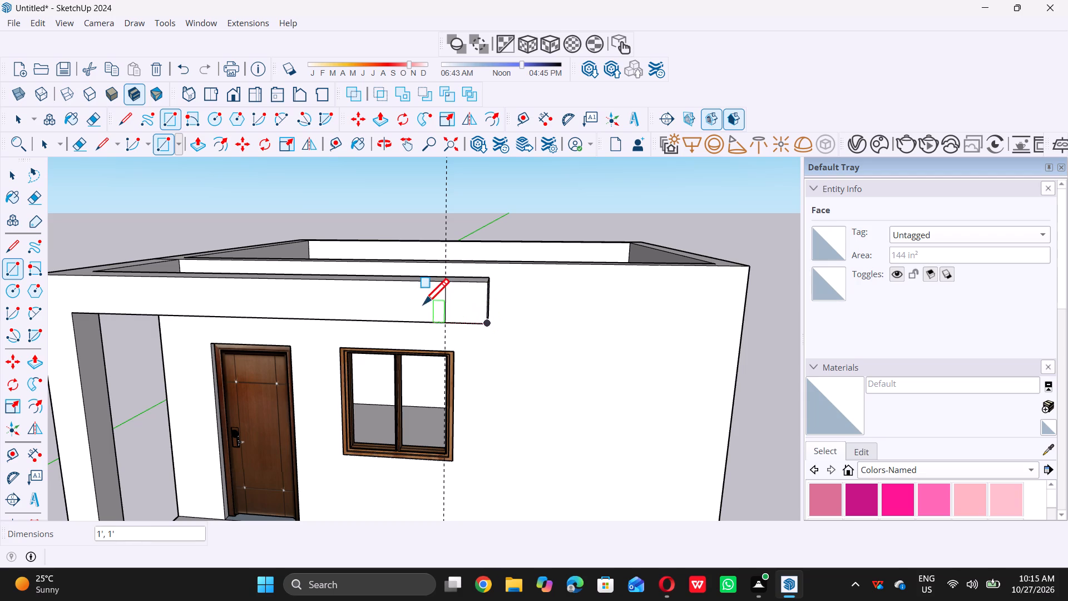
{"action": "middle_click_drag", "start_coordinate": [454, 311], "coordinate": [458, 243]}
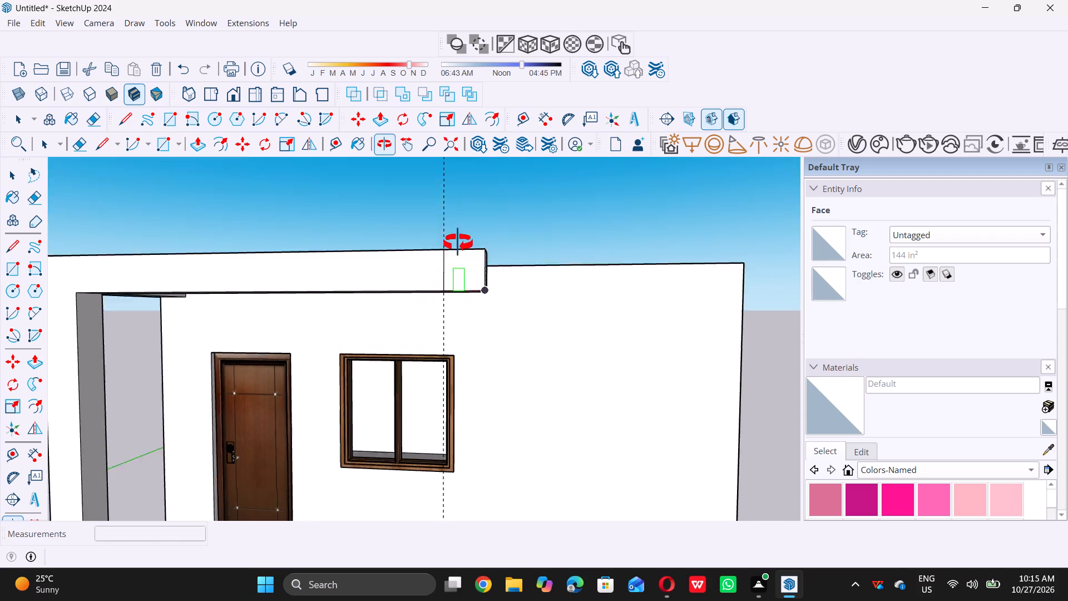
{"action": "middle_click_drag", "start_coordinate": [458, 243], "coordinate": [464, 196]}
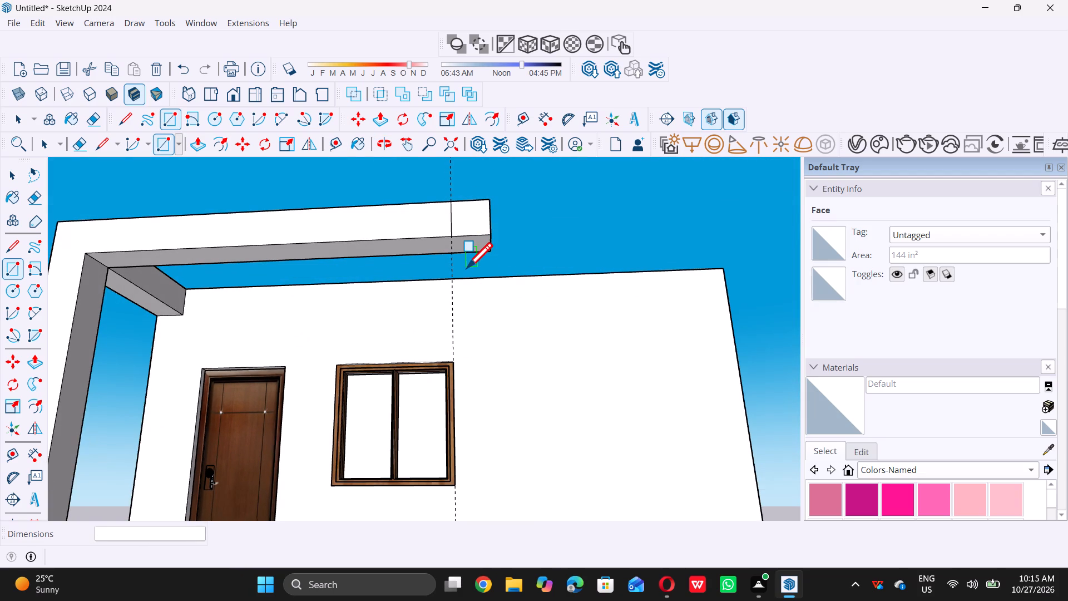
{"action": "scroll", "coordinate": [466, 270], "scroll_direction": "up", "scroll_amount": 4}
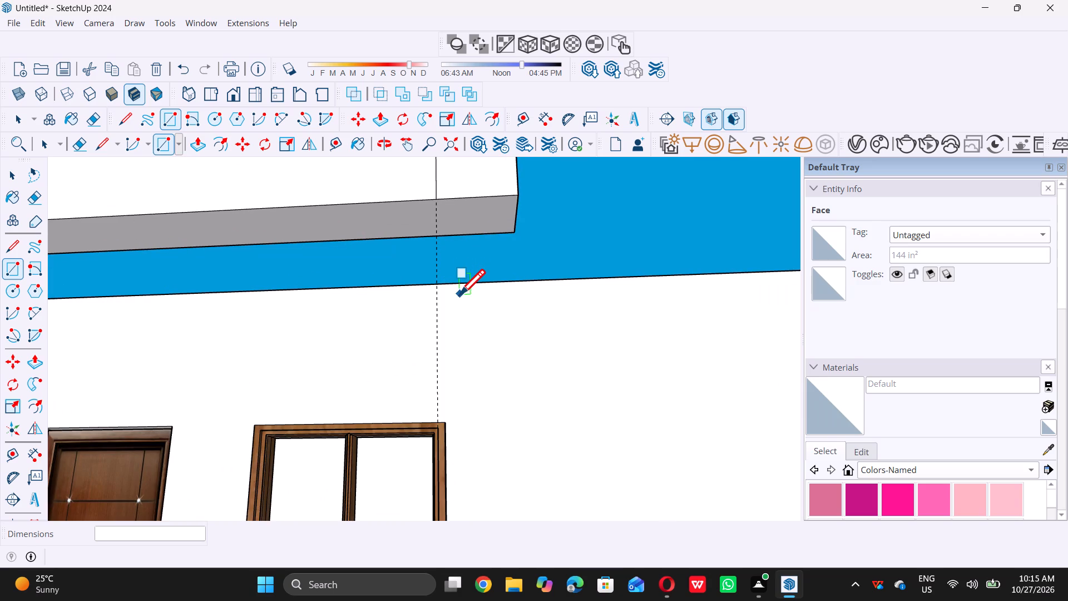
{"action": "key", "text": "space"}
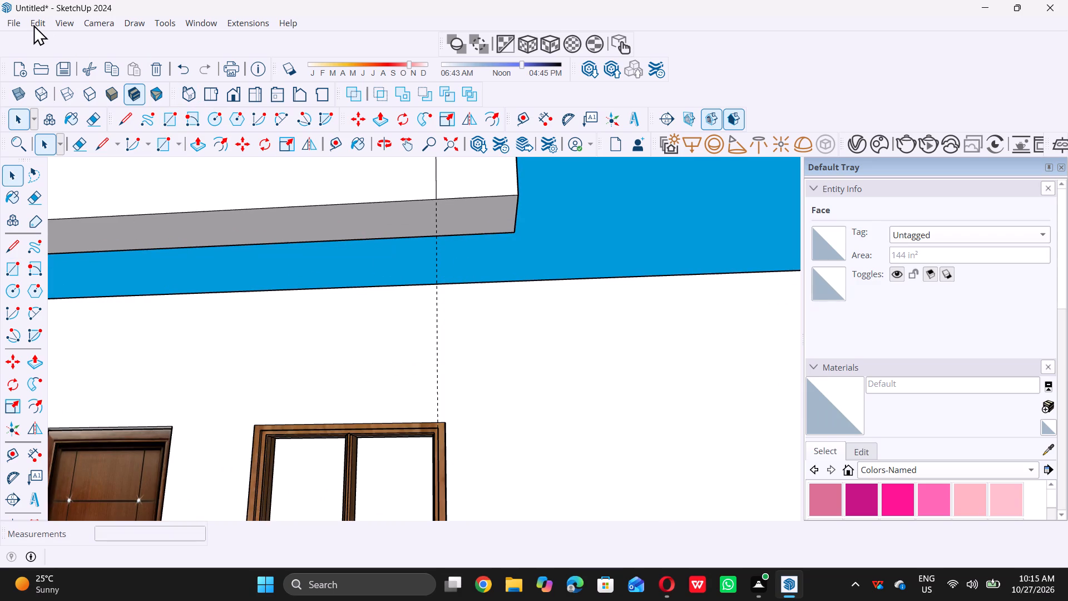
Delete all guide lines in the model.
{"action": "left_click", "coordinate": [33, 24]}
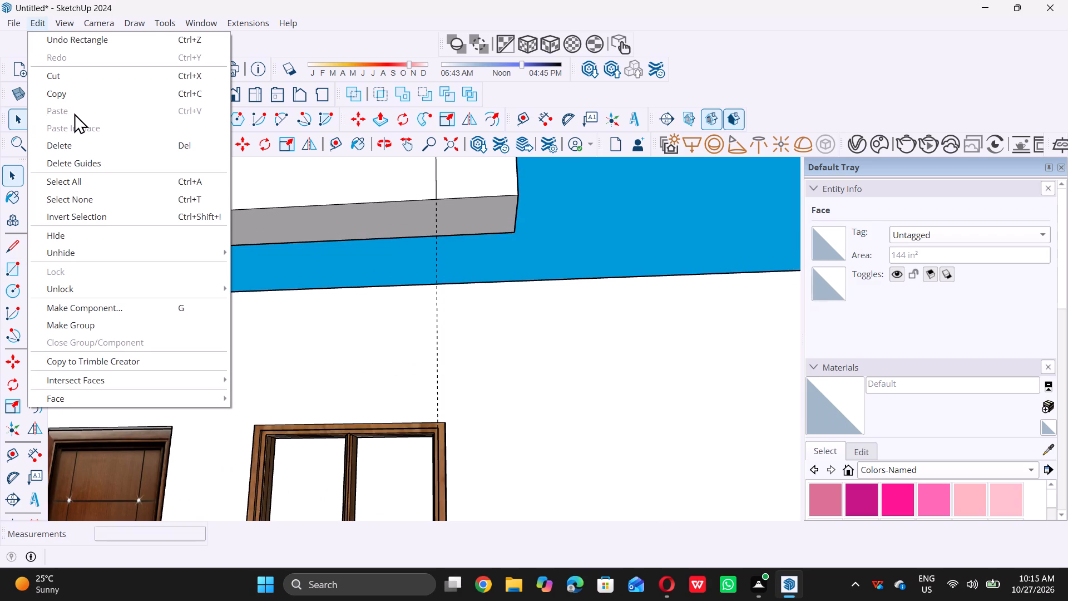
{"action": "left_click", "coordinate": [98, 162]}
Place a guide line across the front beam's underside, 1' in from its free end edge.
{"action": "scroll", "coordinate": [170, 282], "scroll_direction": "down", "scroll_amount": 5}
{"action": "middle_click_drag", "start_coordinate": [297, 296], "coordinate": [308, 235]}
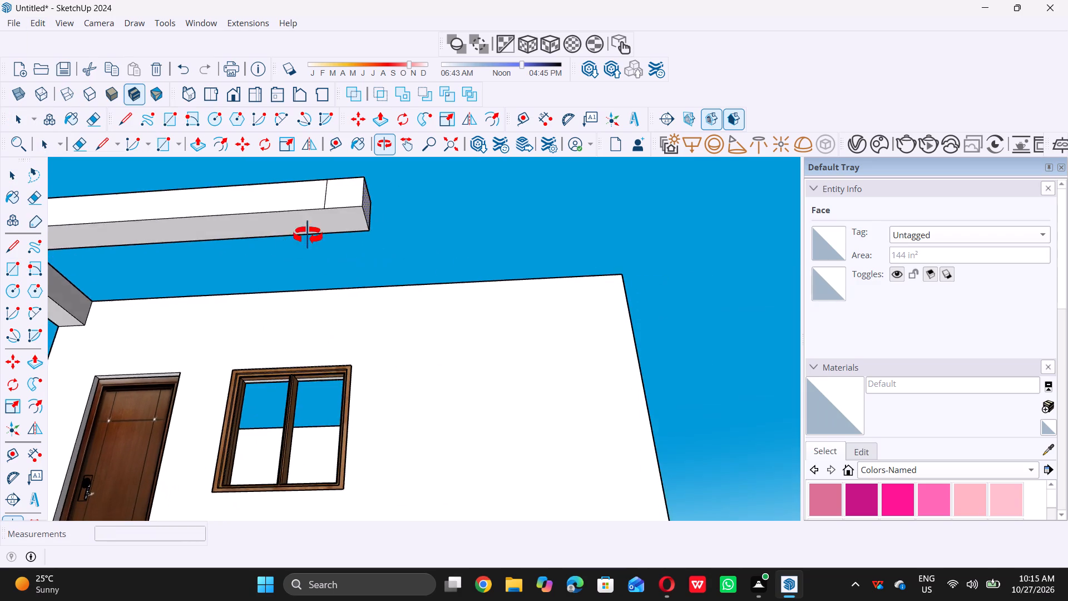
{"action": "middle_click_drag", "start_coordinate": [308, 235], "coordinate": [310, 233]}
{"action": "scroll", "coordinate": [345, 210], "scroll_direction": "up", "scroll_amount": 7}
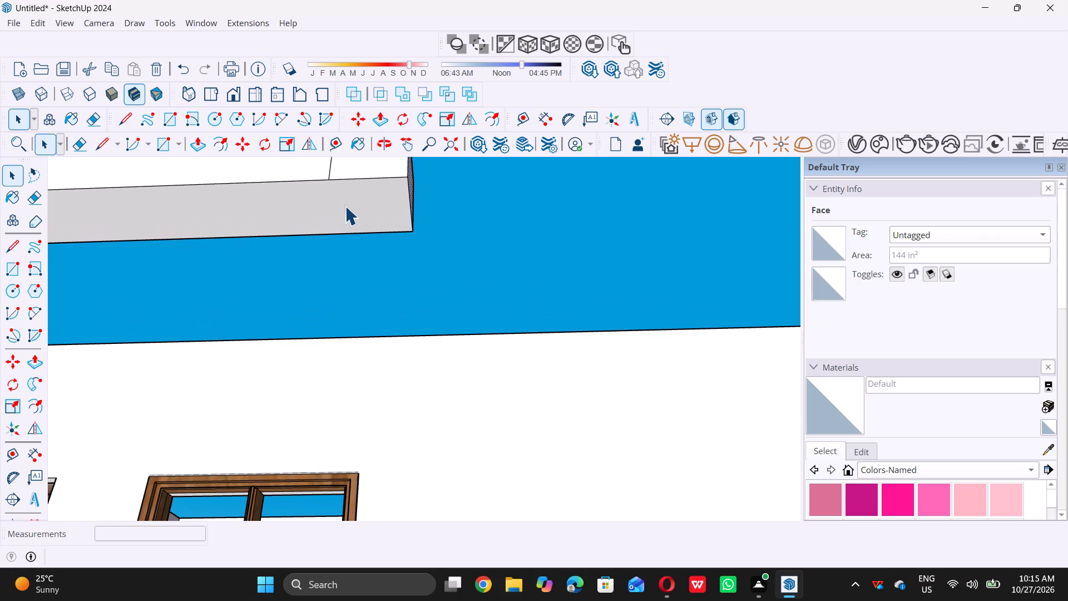
{"action": "key", "text": "t"}
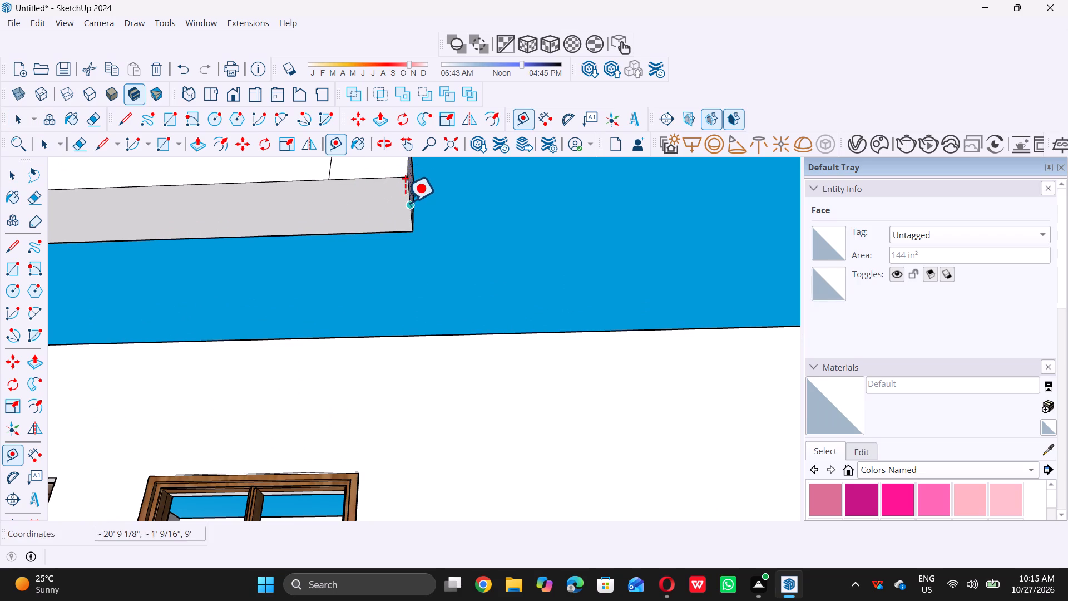
{"action": "left_click", "coordinate": [407, 208]}
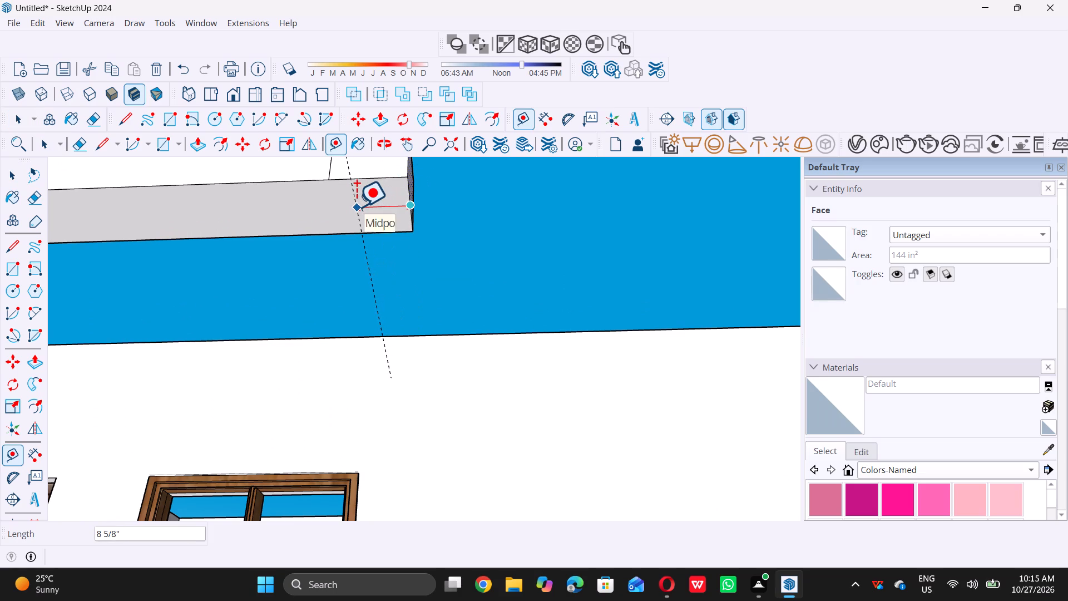
{"action": "key", "text": "1"}
{"action": "key", "text": "apostrophe"}
{"action": "key", "text": "Return"}
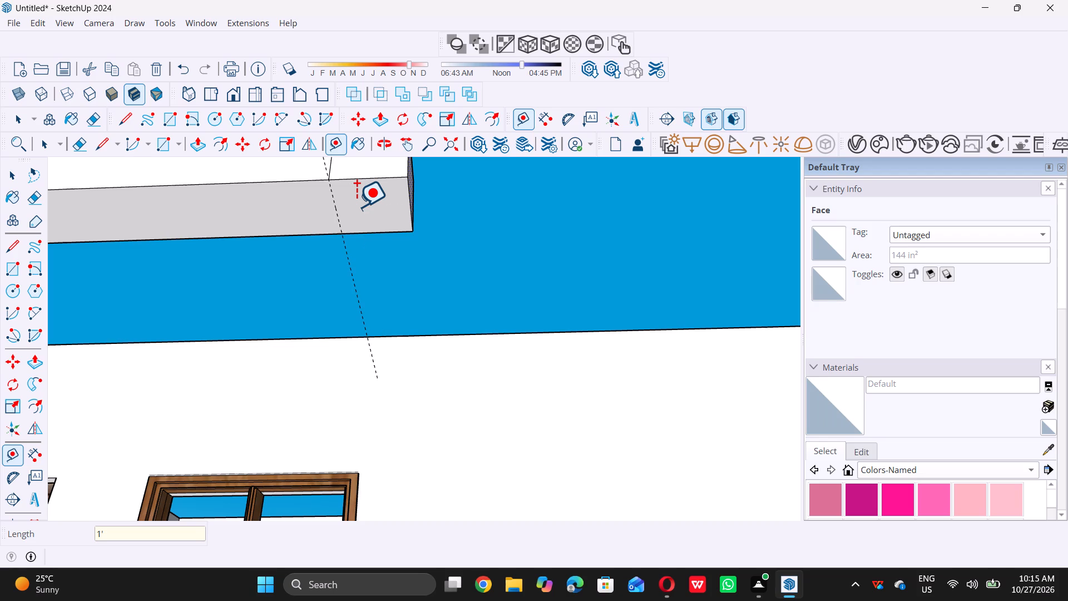
{"action": "key", "text": "space"}
Draw a 1' by 1' square on the front beam's underside, between the guide line and the free end.
{"action": "key", "text": "r"}
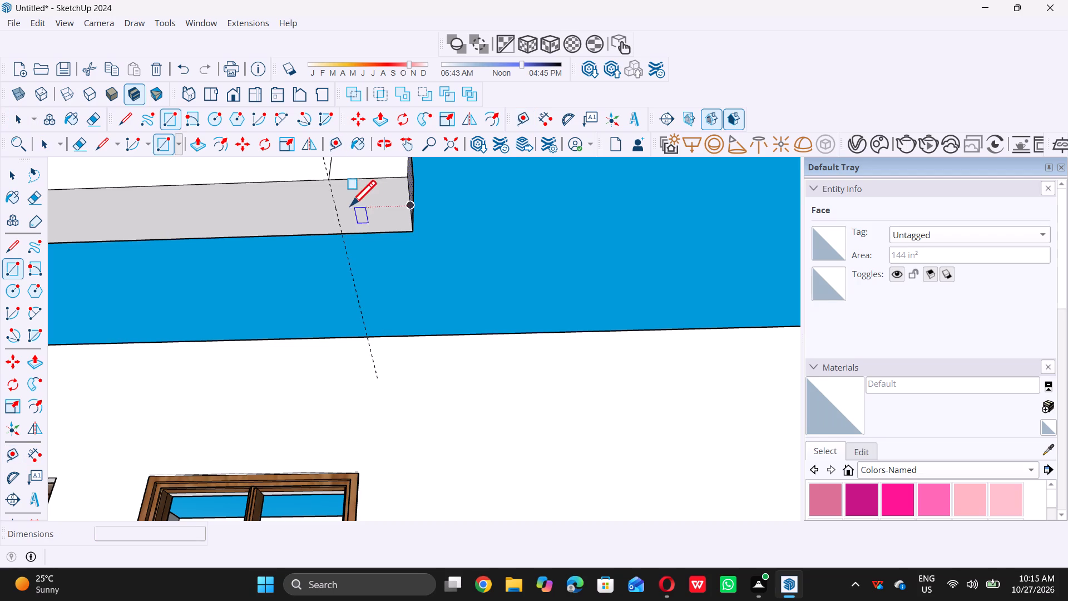
{"action": "left_click", "coordinate": [332, 178]}
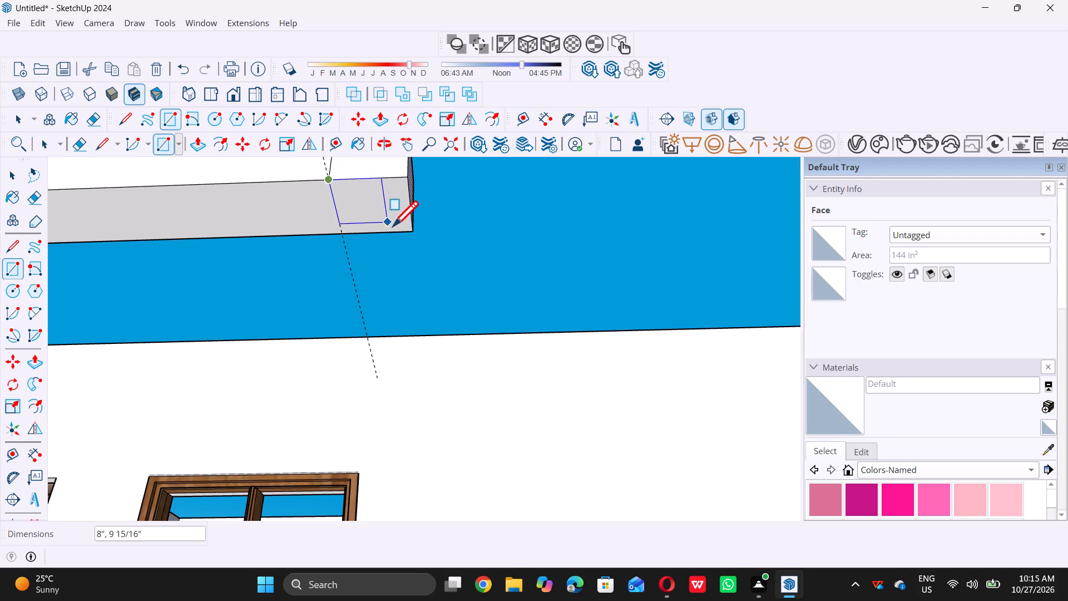
{"action": "left_click", "coordinate": [414, 231]}
{"action": "key", "text": "space"}
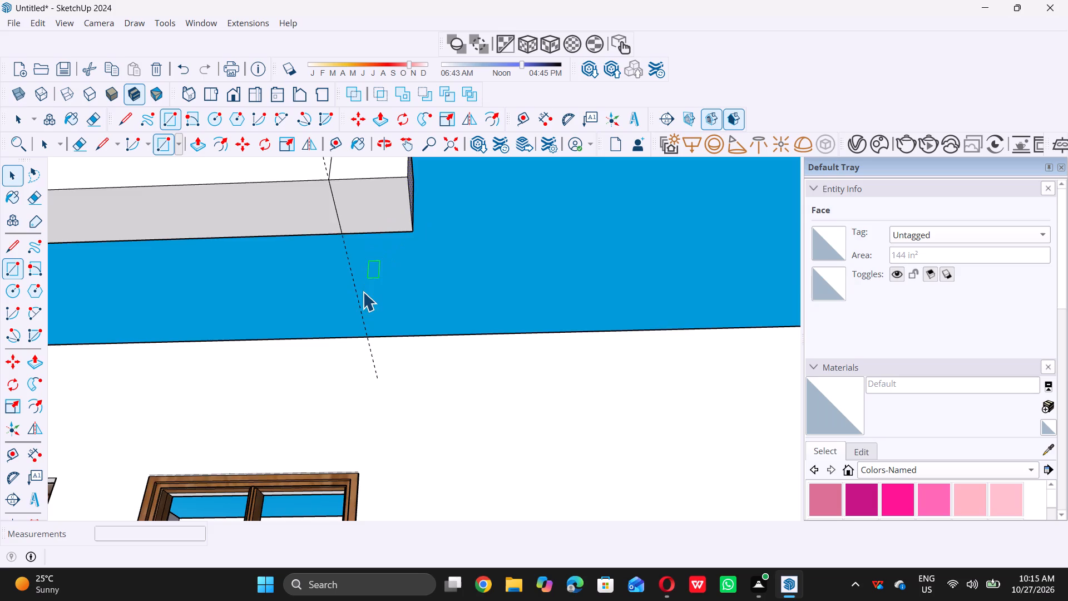
Delete the guide line left across the beam's underside by clearing all guides.
{"action": "scroll", "coordinate": [363, 294], "scroll_direction": "down", "scroll_amount": 7}
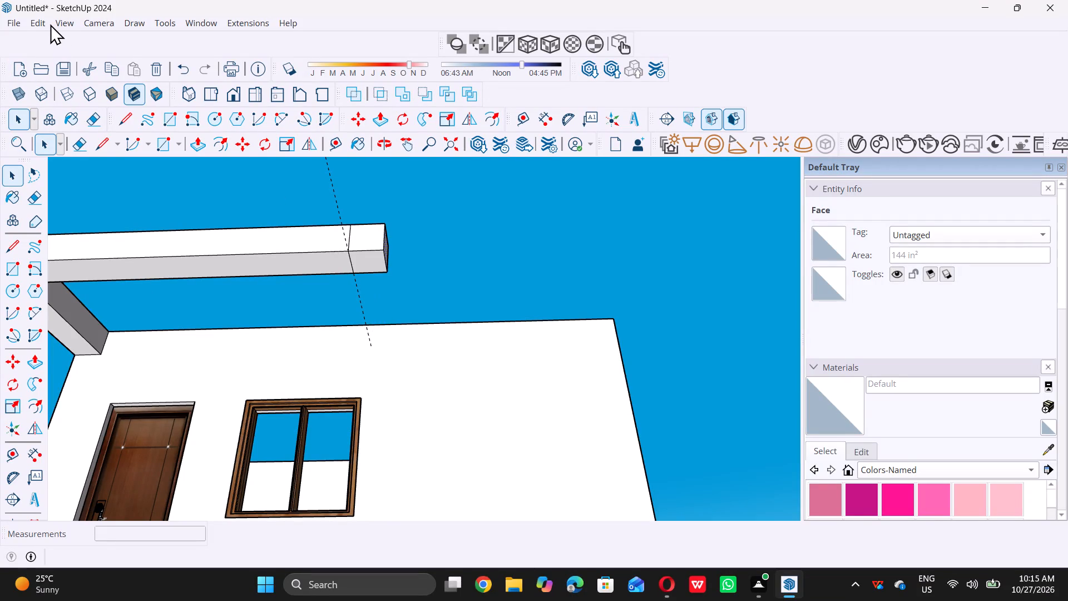
{"action": "left_click", "coordinate": [38, 23]}
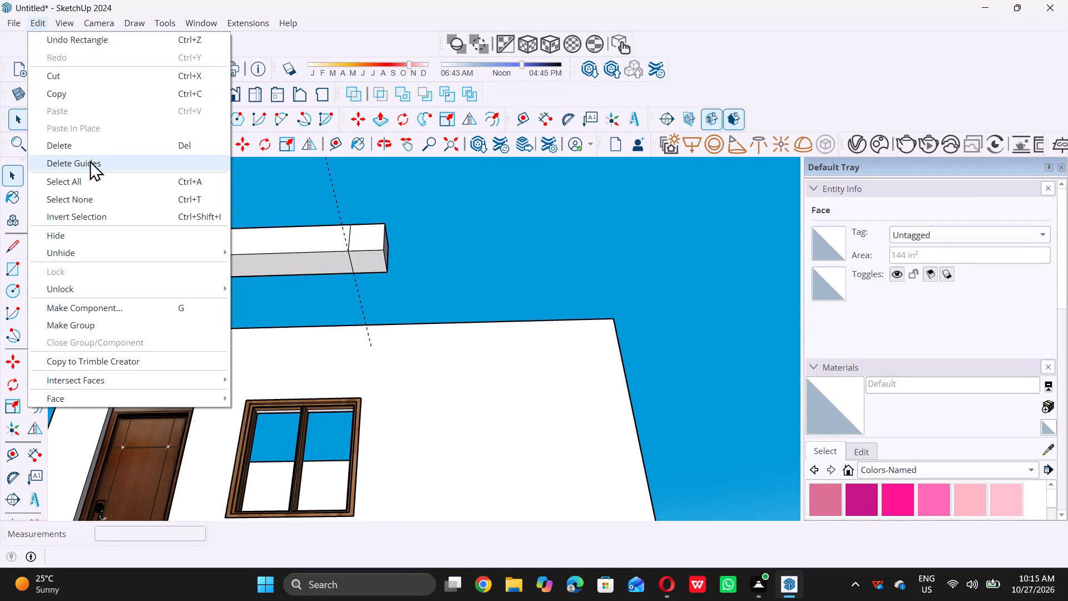
{"action": "left_click", "coordinate": [90, 160]}
Extrude the 1' square on the front beam's underside down about 8' 10 7/16" to form a column above the porch.
{"action": "scroll", "coordinate": [354, 257], "scroll_direction": "up", "scroll_amount": 4}
{"action": "left_click", "coordinate": [365, 262]}
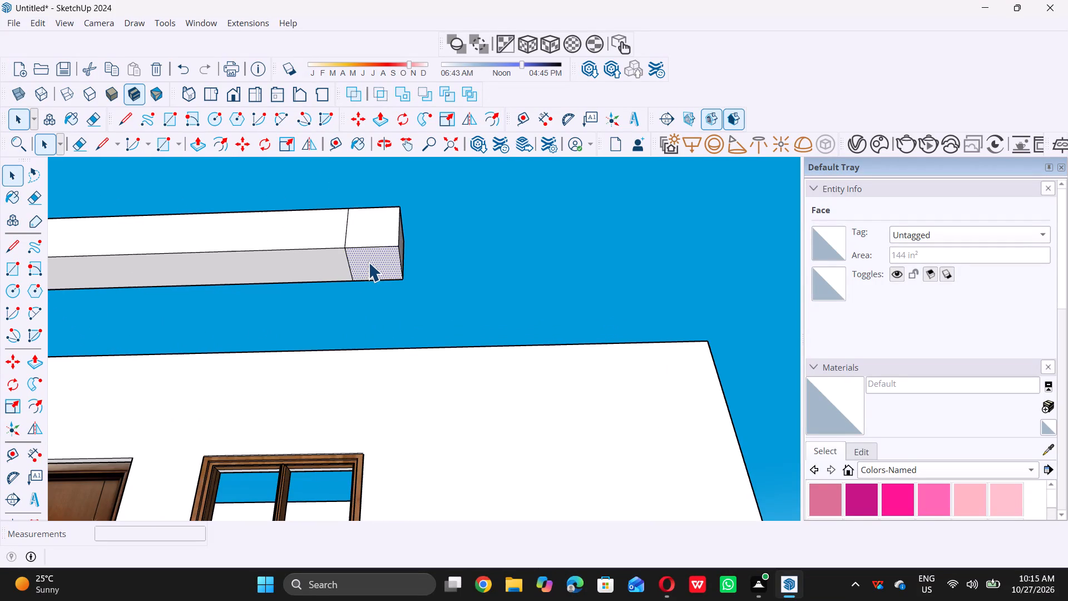
{"action": "key", "text": "p"}
{"action": "left_click", "coordinate": [369, 257]}
{"action": "scroll", "coordinate": [372, 256], "scroll_direction": "down", "scroll_amount": 11}
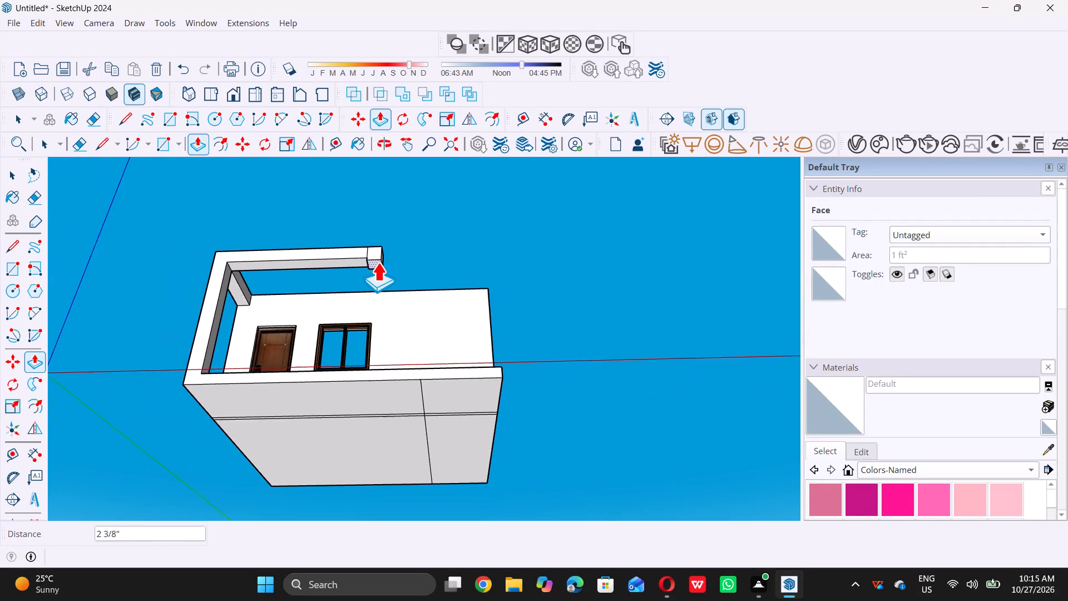
{"action": "scroll", "coordinate": [378, 262], "scroll_direction": "down", "scroll_amount": 4}
{"action": "middle_click_drag", "start_coordinate": [366, 348], "coordinate": [375, 404]}
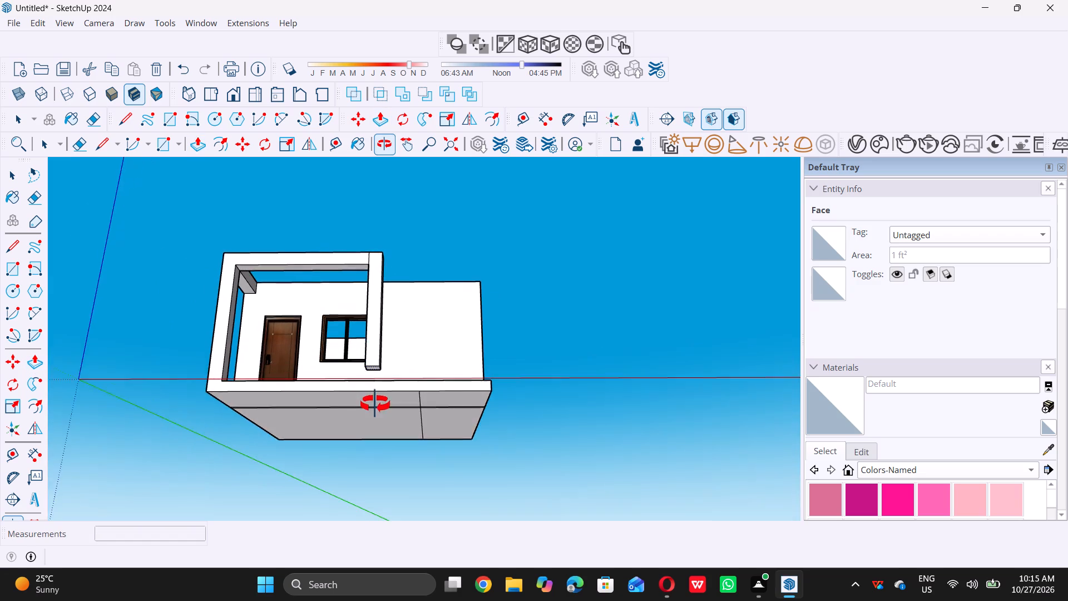
{"action": "middle_click_drag", "start_coordinate": [375, 404], "coordinate": [375, 406]}
{"action": "scroll", "coordinate": [375, 390], "scroll_direction": "up", "scroll_amount": 5}
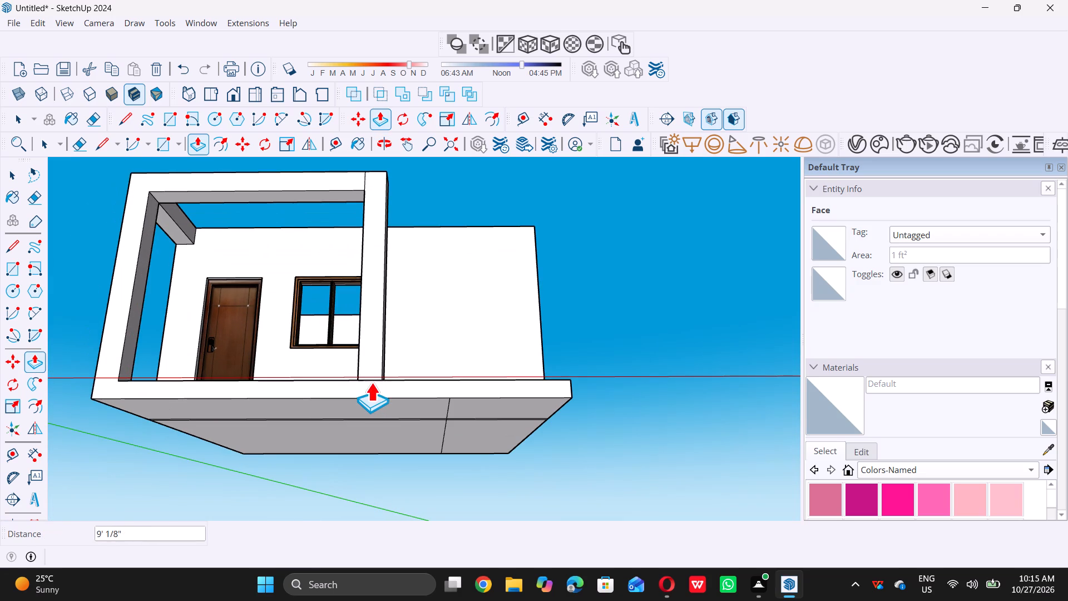
{"action": "middle_click_drag", "start_coordinate": [372, 375], "coordinate": [392, 434]}
{"action": "scroll", "coordinate": [384, 438], "scroll_direction": "up", "scroll_amount": 4}
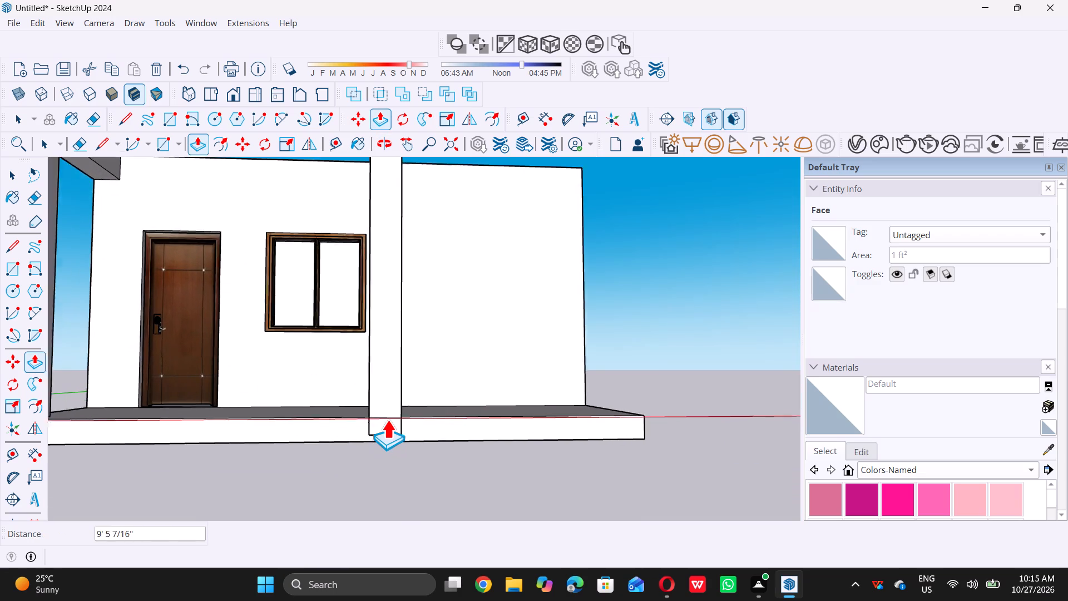
{"action": "left_click", "coordinate": [385, 410]}
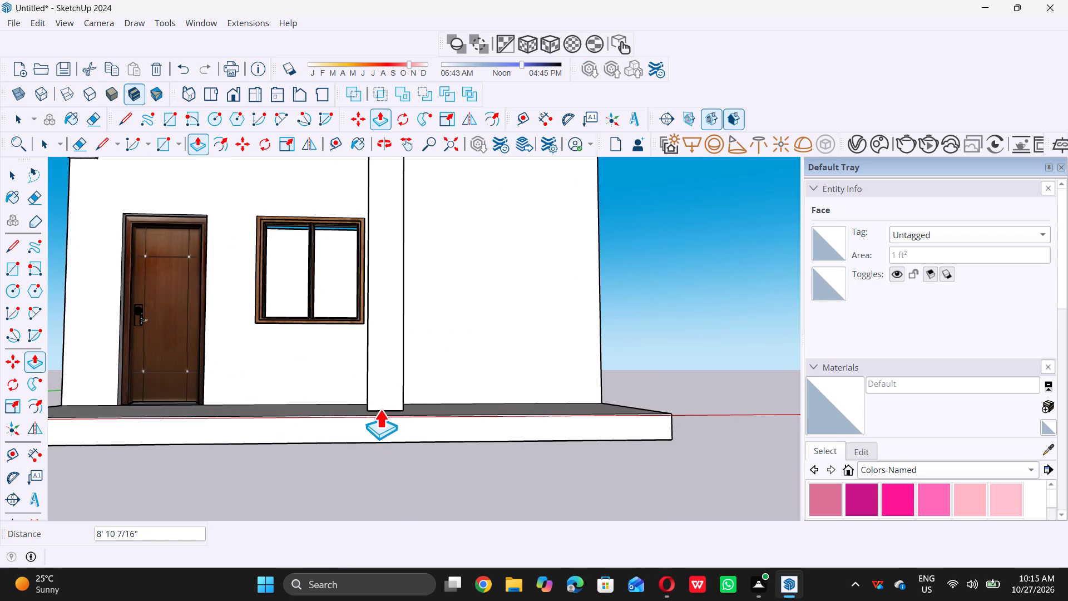
Extend the new column's bottom face down another 1 9/16" to meet the porch floor at its front edge.
{"action": "middle_click_drag", "start_coordinate": [371, 405], "coordinate": [413, 433]}
{"action": "scroll", "coordinate": [413, 444], "scroll_direction": "up", "scroll_amount": 6}
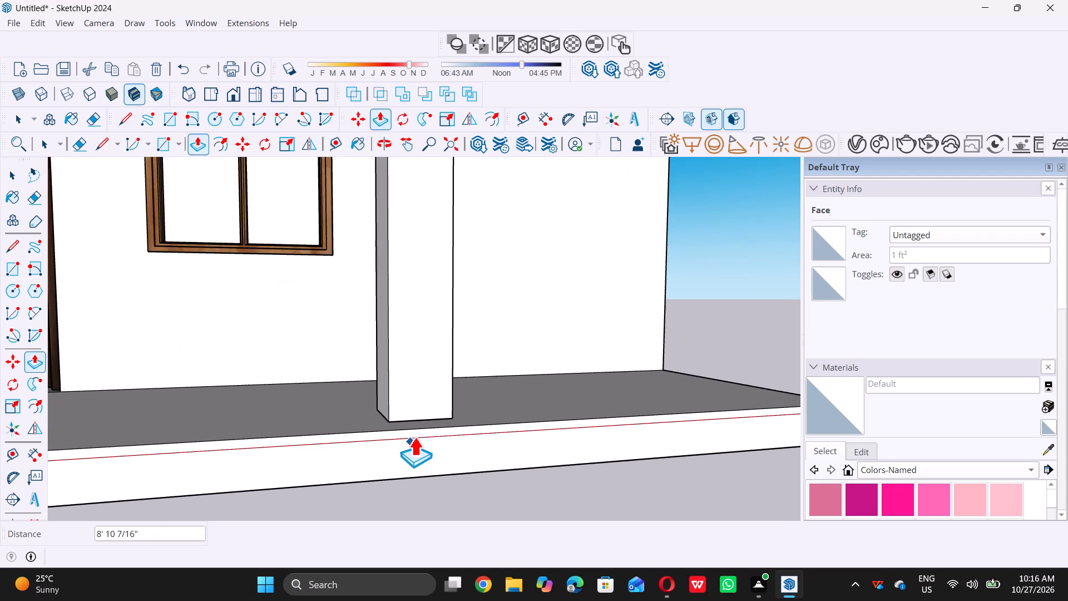
{"action": "scroll", "coordinate": [414, 437], "scroll_direction": "up", "scroll_amount": 5}
{"action": "left_click", "coordinate": [421, 411]}
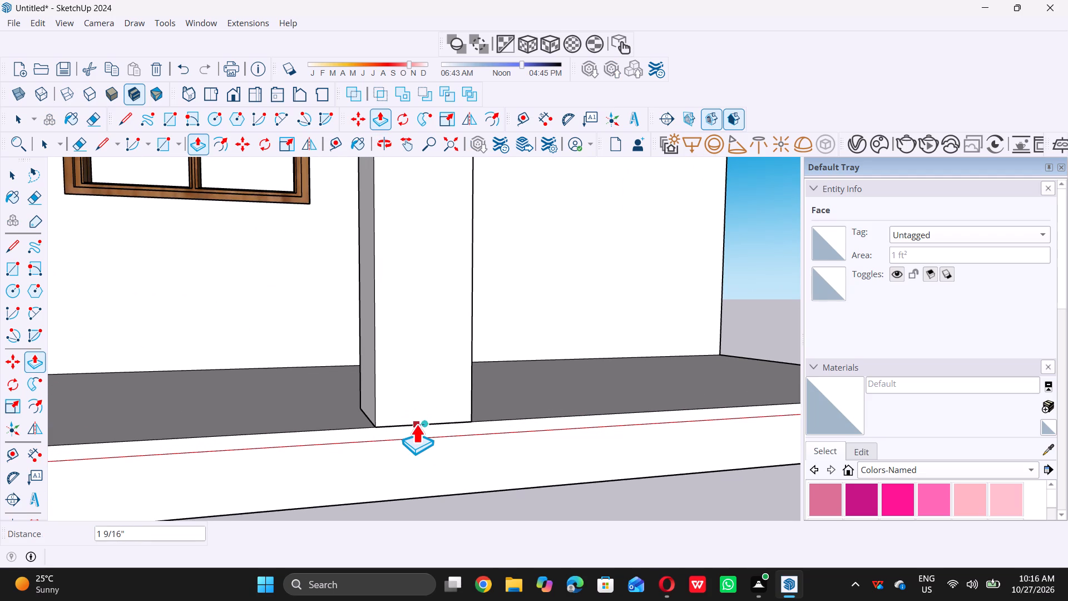
{"action": "left_click", "coordinate": [417, 424]}
{"action": "scroll", "coordinate": [395, 432], "scroll_direction": "down", "scroll_amount": 12}
{"action": "key", "text": "space"}
{"action": "scroll", "coordinate": [463, 483], "scroll_direction": "down", "scroll_amount": 6}
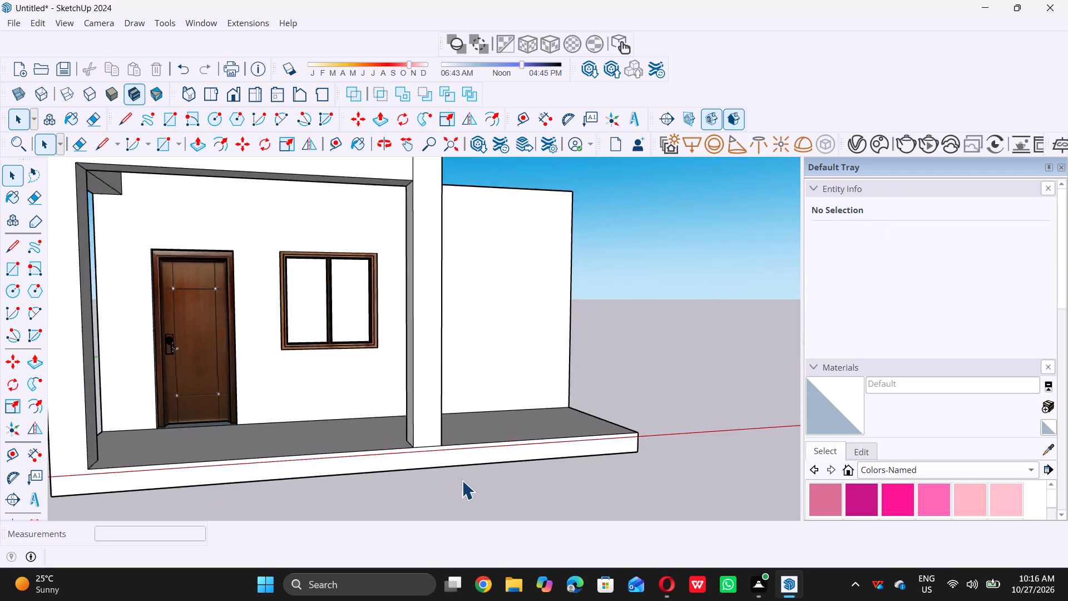
Examine the porch columns and beams from the front and around the sides of the room.
{"action": "scroll", "coordinate": [462, 480], "scroll_direction": "down", "scroll_amount": 9}
{"action": "middle_click_drag", "start_coordinate": [416, 378], "coordinate": [352, 414]}
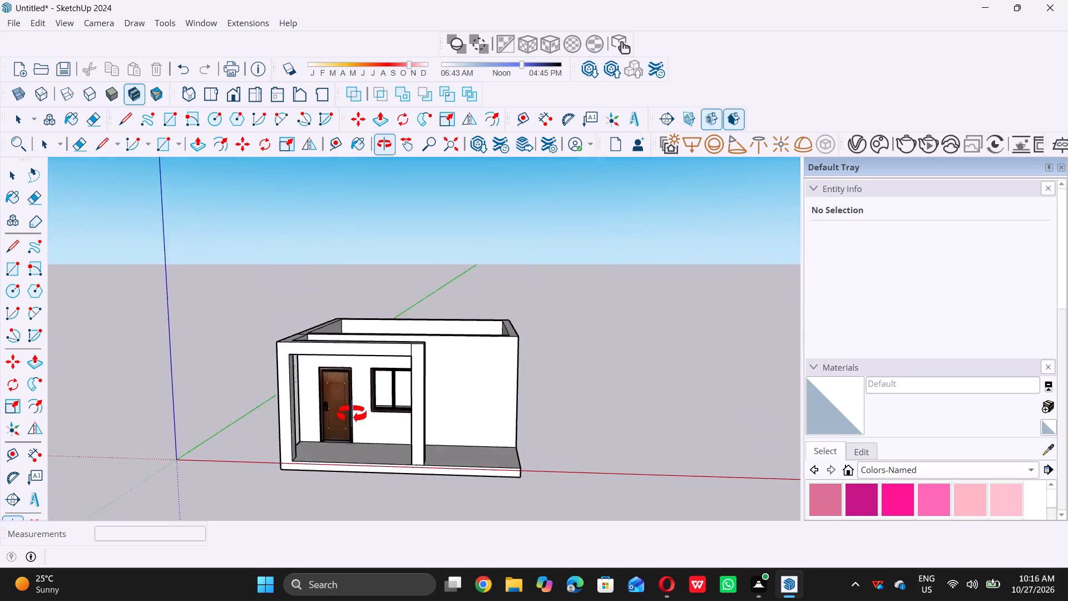
{"action": "middle_click_drag", "start_coordinate": [352, 414], "coordinate": [339, 420]}
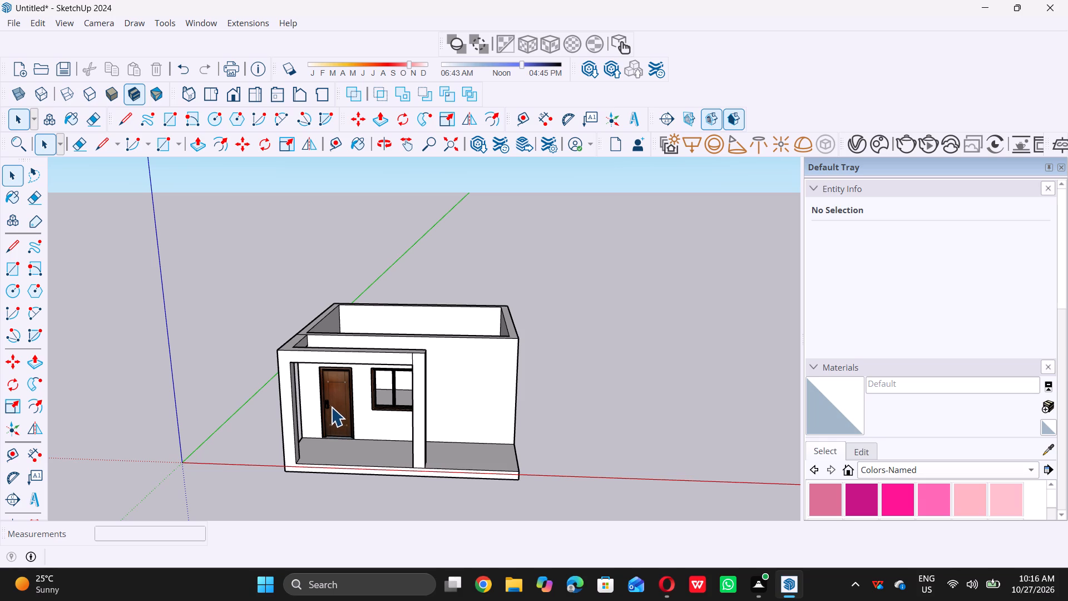
{"action": "scroll", "coordinate": [311, 421], "scroll_direction": "down", "scroll_amount": 3}
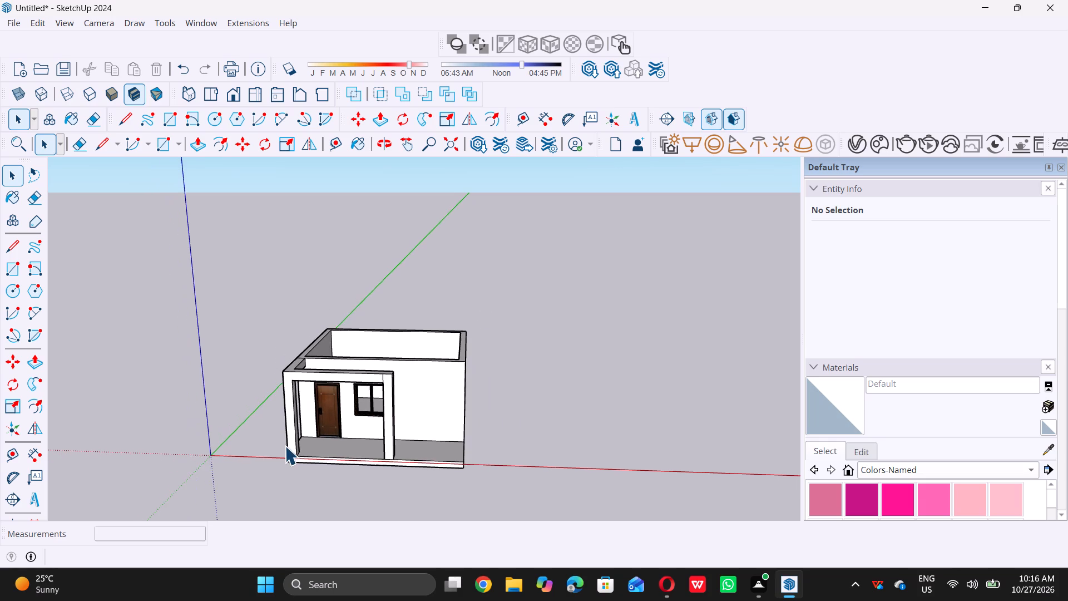
{"action": "middle_click_drag", "start_coordinate": [285, 446], "coordinate": [306, 425]}
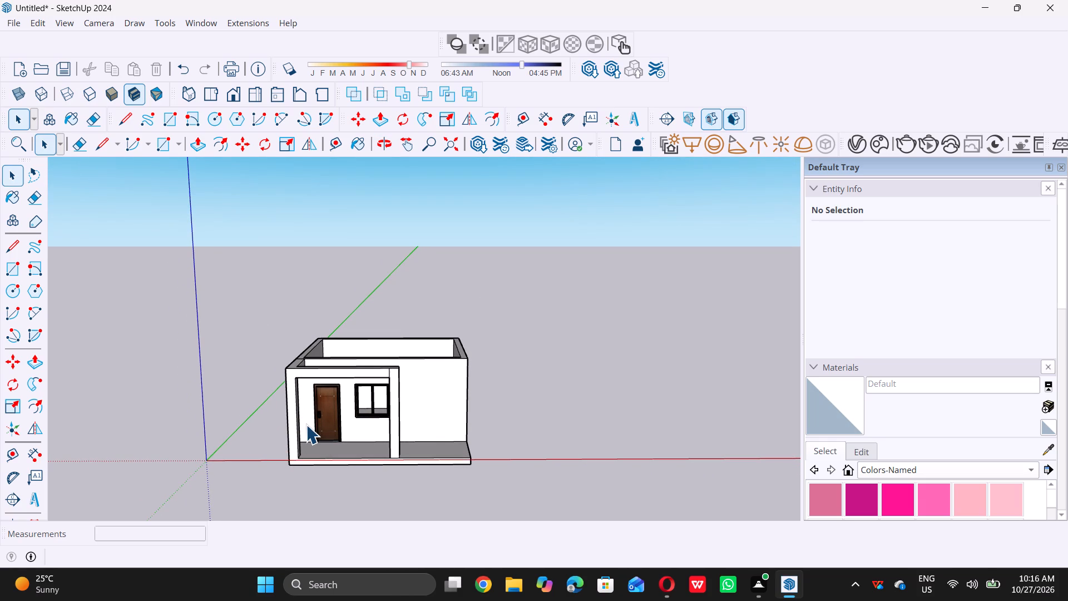
{"action": "scroll", "coordinate": [304, 426], "scroll_direction": "down", "scroll_amount": 6}
{"action": "middle_click", "coordinate": [323, 426]}
{"action": "middle_click_drag", "start_coordinate": [329, 423], "coordinate": [402, 441]}
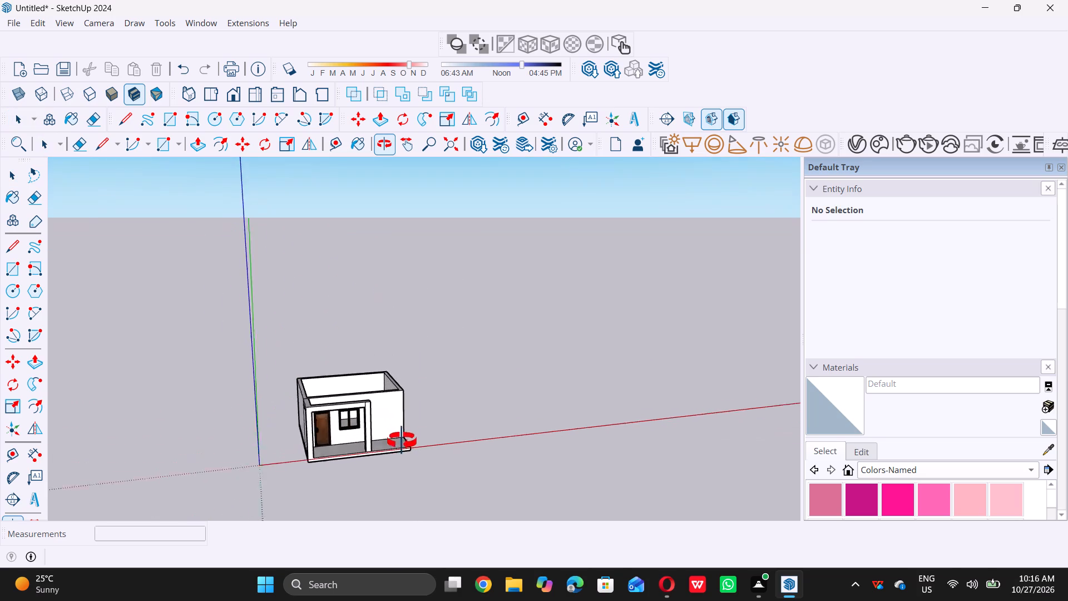
{"action": "middle_click_drag", "start_coordinate": [402, 441], "coordinate": [44, 395]}
{"action": "middle_click_drag", "start_coordinate": [371, 395], "coordinate": [364, 399]}
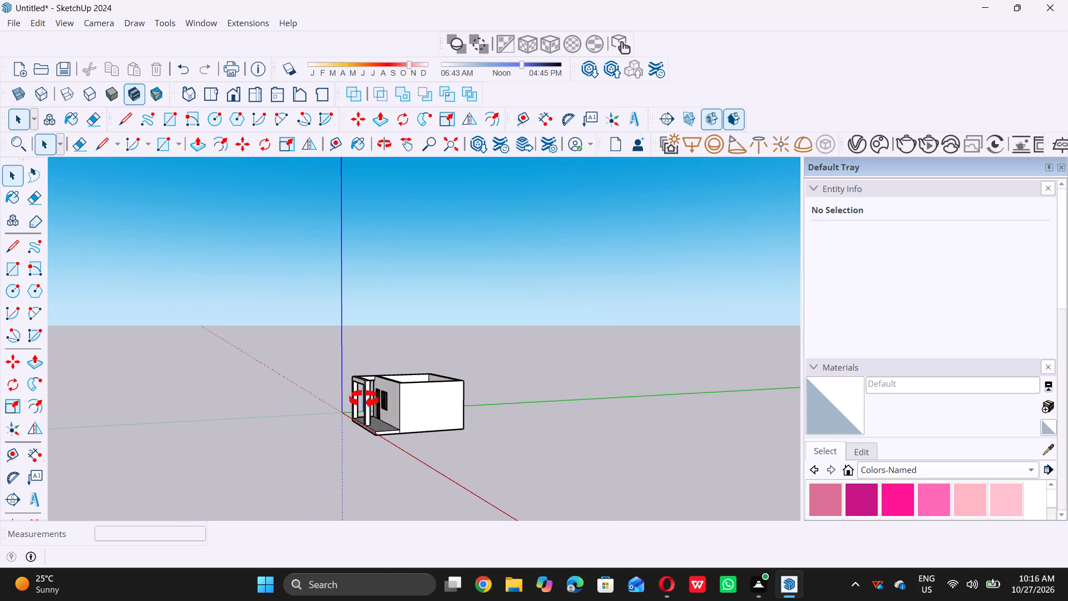
{"action": "middle_click_drag", "start_coordinate": [364, 399], "coordinate": [275, 417]}
{"action": "middle_click_drag", "start_coordinate": [411, 372], "coordinate": [325, 403]}
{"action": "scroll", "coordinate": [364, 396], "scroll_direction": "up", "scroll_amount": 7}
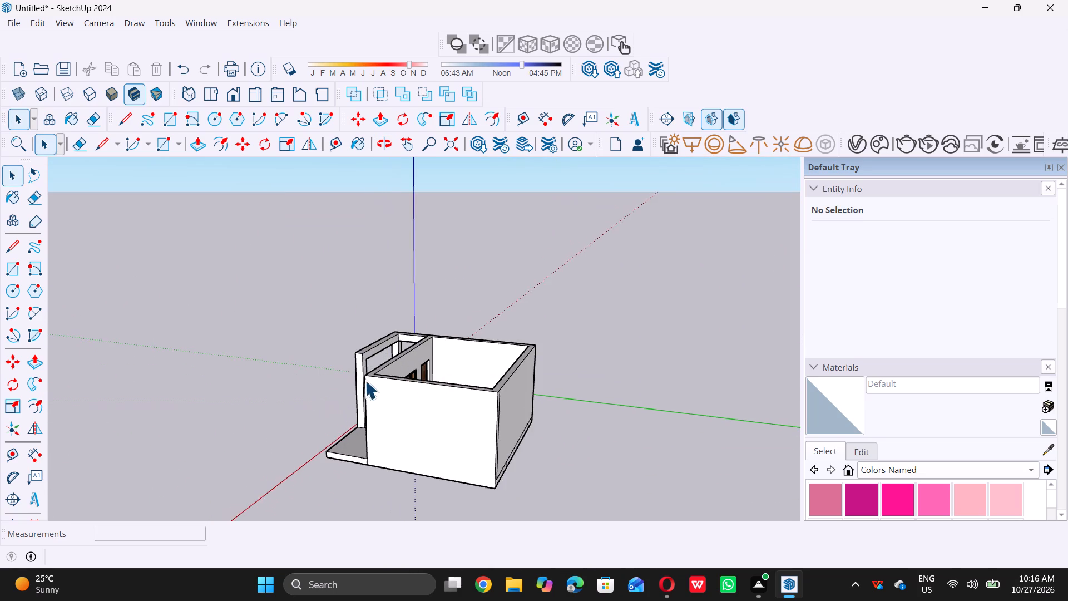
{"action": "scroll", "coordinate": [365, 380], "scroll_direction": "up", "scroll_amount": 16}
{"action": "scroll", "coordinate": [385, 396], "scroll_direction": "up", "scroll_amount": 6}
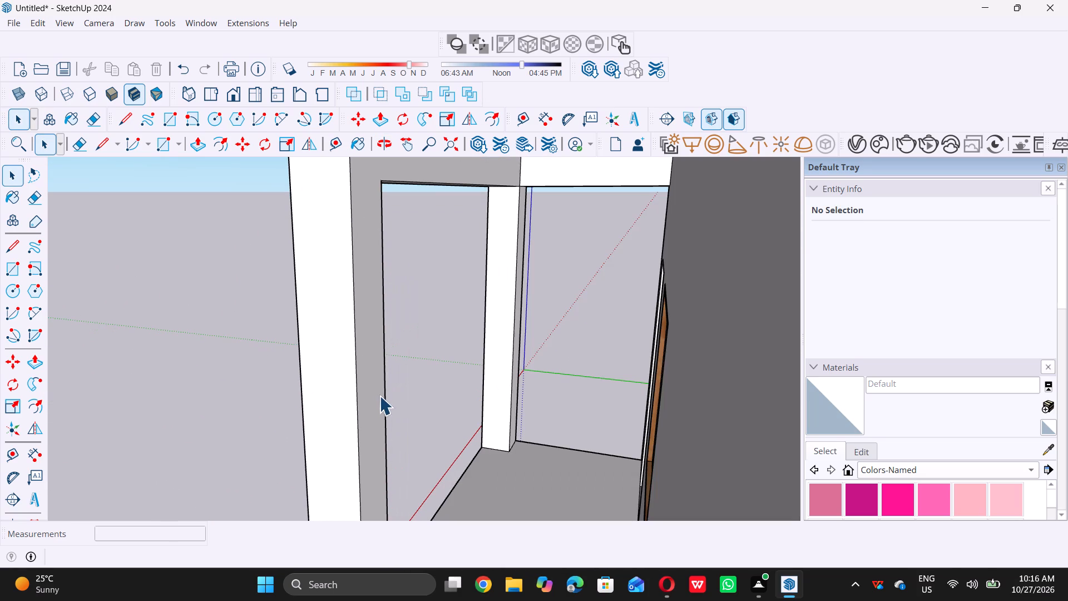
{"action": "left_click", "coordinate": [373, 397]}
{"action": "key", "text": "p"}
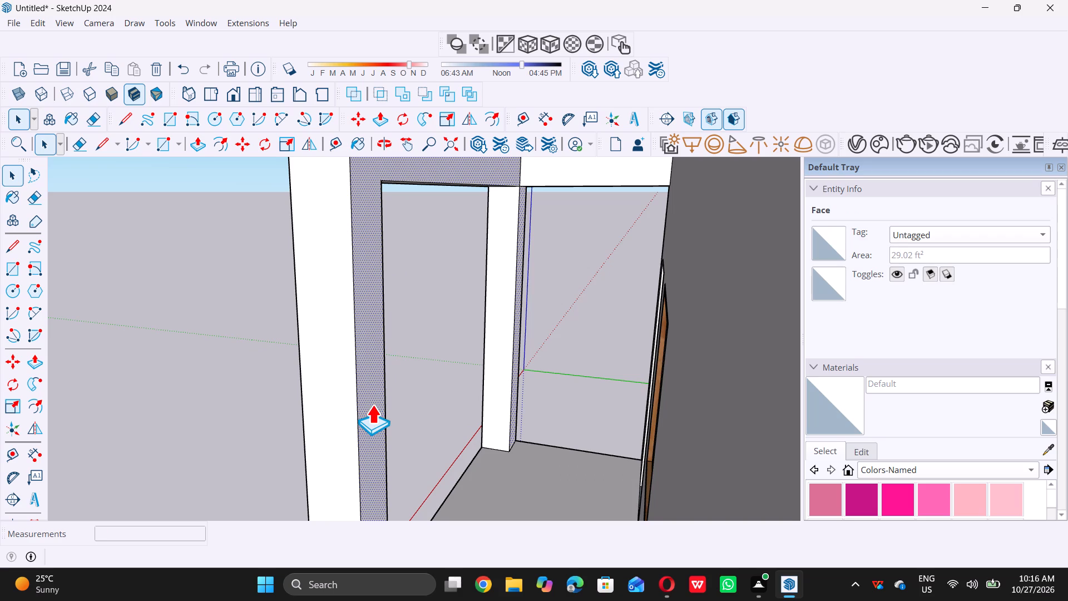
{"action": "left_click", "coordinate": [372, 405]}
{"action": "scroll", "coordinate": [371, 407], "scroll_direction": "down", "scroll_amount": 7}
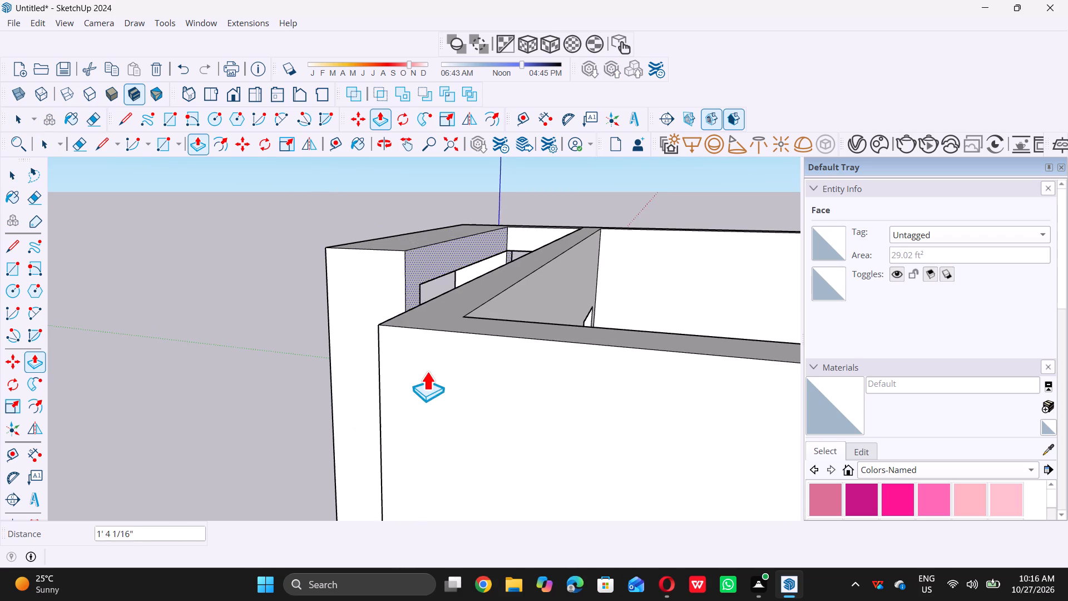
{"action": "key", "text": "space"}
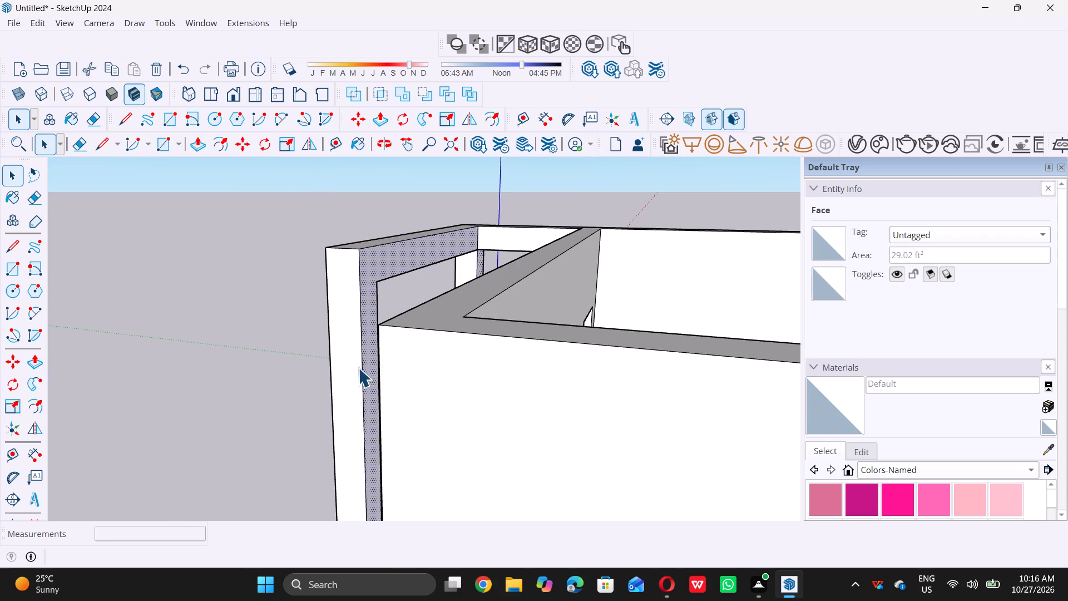
Draw a vertical line from the new column's inner top corner to the front beam's top edge, splitting the rear face.
{"action": "scroll", "coordinate": [358, 368], "scroll_direction": "down", "scroll_amount": 3}
{"action": "middle_click_drag", "start_coordinate": [389, 279], "coordinate": [320, 336]}
{"action": "scroll", "coordinate": [325, 336], "scroll_direction": "up", "scroll_amount": 7}
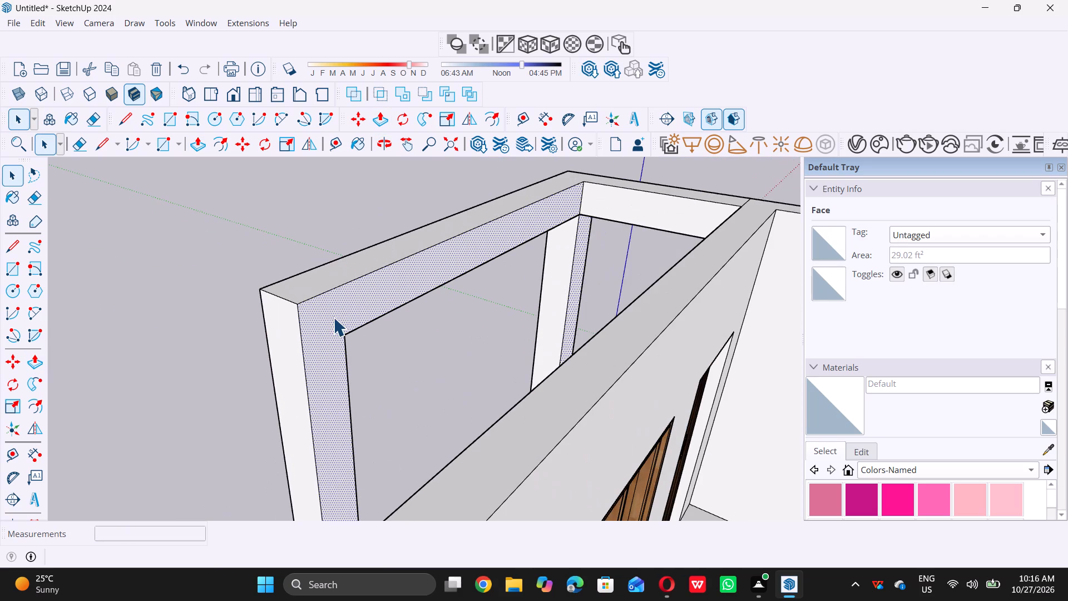
{"action": "key", "text": "l"}
{"action": "left_click", "coordinate": [347, 335]}
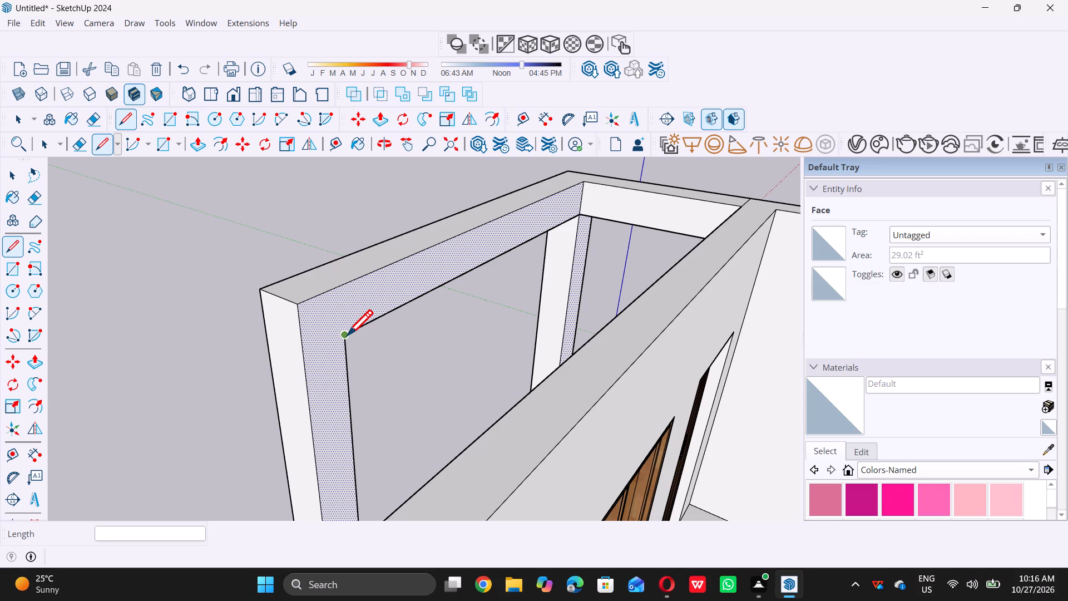
{"action": "left_click", "coordinate": [339, 288]}
{"action": "key", "text": "space"}
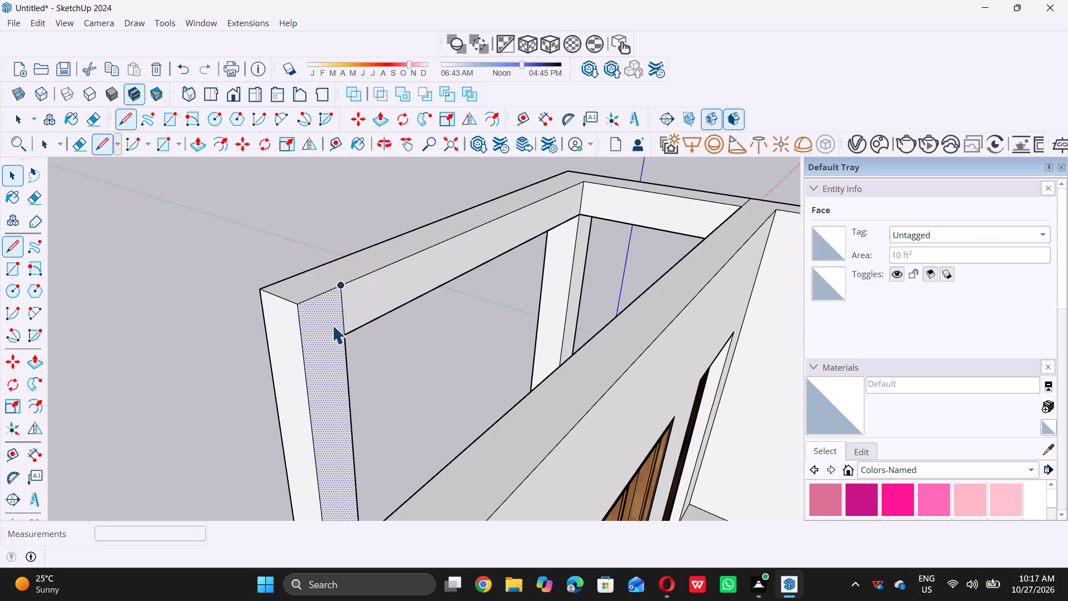
Extrude the new column's full-height rear face 4' 4 1/16" back to the room's front wall, forming a porch side wall.
{"action": "key", "text": "p"}
{"action": "left_click", "coordinate": [327, 328]}
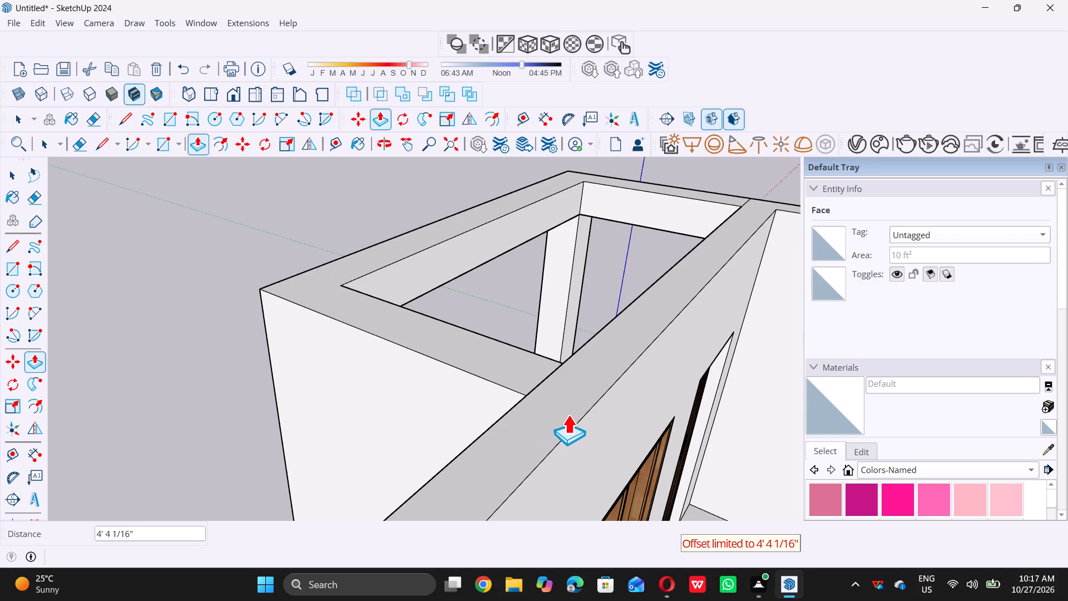
{"action": "left_click", "coordinate": [547, 374]}
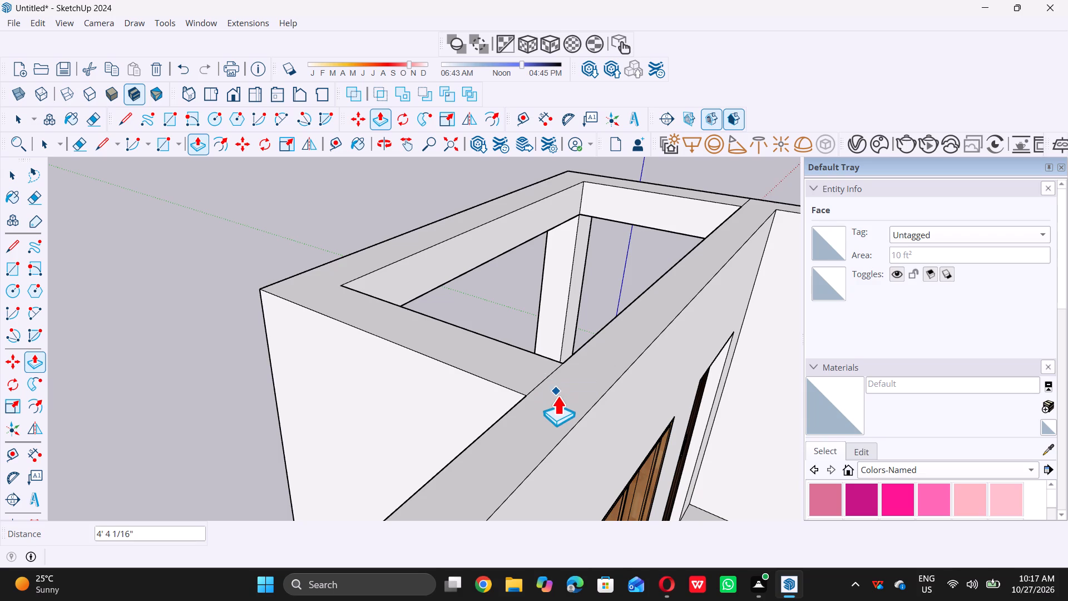
{"action": "key", "text": "space"}
Examine the whole house and its porch from the front at several angles and distances.
{"action": "scroll", "coordinate": [546, 412], "scroll_direction": "down", "scroll_amount": 20}
{"action": "scroll", "coordinate": [546, 412], "scroll_direction": "down", "scroll_amount": 2}
{"action": "middle_click_drag", "start_coordinate": [448, 412], "coordinate": [796, 405]}
{"action": "middle_click_drag", "start_coordinate": [459, 382], "coordinate": [626, 318]}
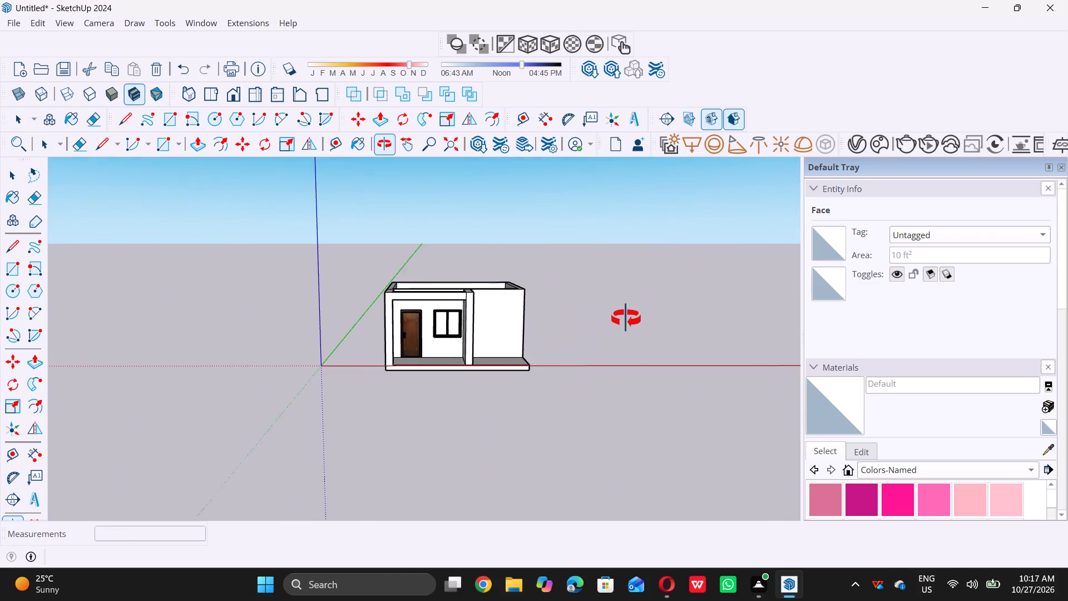
{"action": "middle_click_drag", "start_coordinate": [626, 318], "coordinate": [621, 321]}
{"action": "scroll", "coordinate": [461, 304], "scroll_direction": "up", "scroll_amount": 6}
{"action": "scroll", "coordinate": [488, 362], "scroll_direction": "down", "scroll_amount": 1}
{"action": "middle_click_drag", "start_coordinate": [481, 358], "coordinate": [468, 340]}
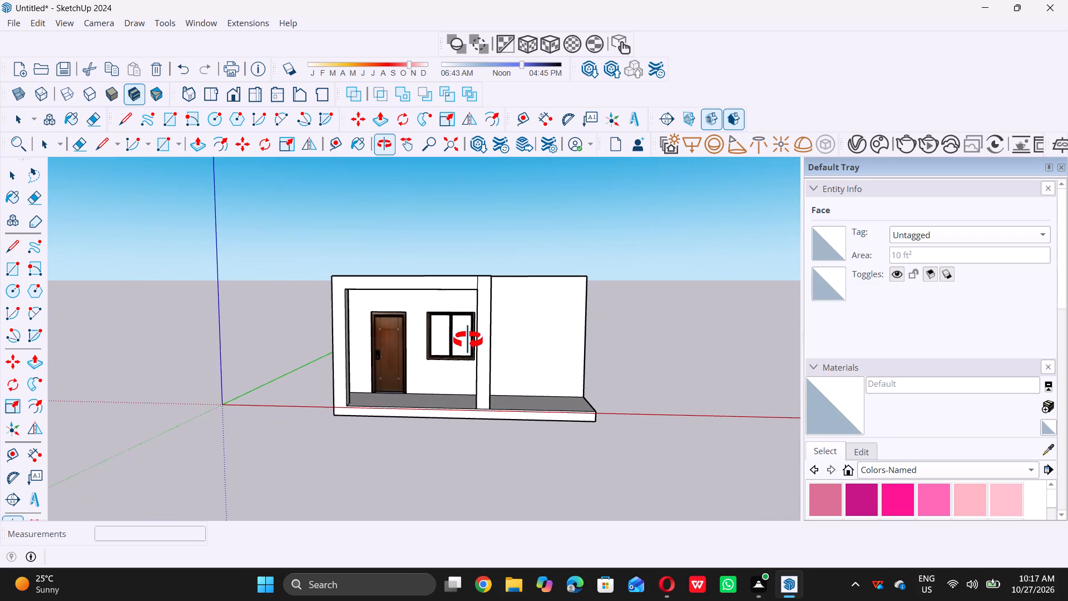
{"action": "middle_click_drag", "start_coordinate": [468, 340], "coordinate": [477, 348]}
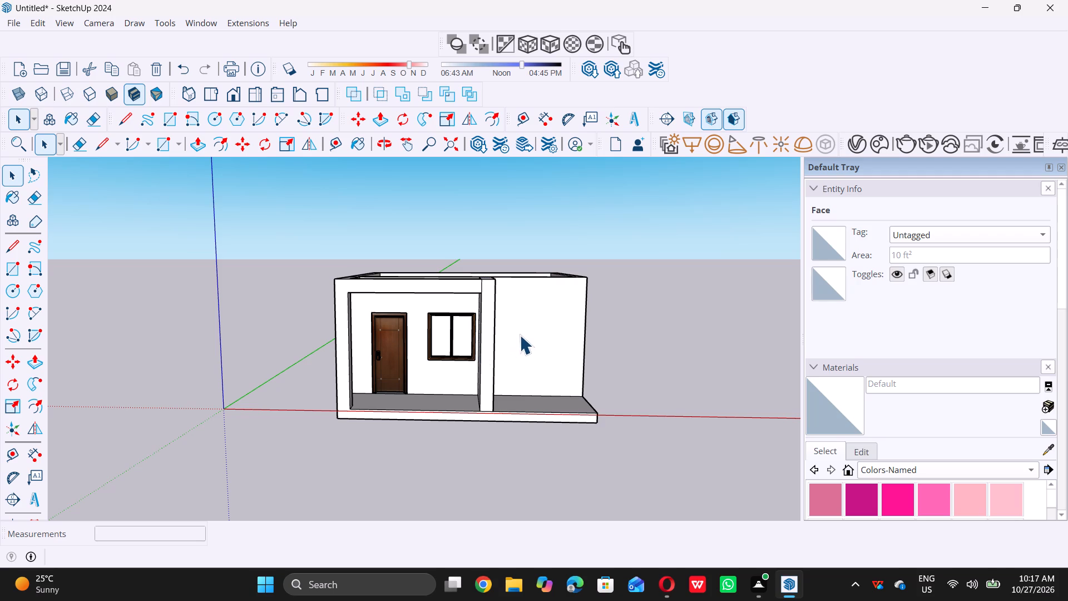
{"action": "scroll", "coordinate": [516, 335], "scroll_direction": "down", "scroll_amount": 4}
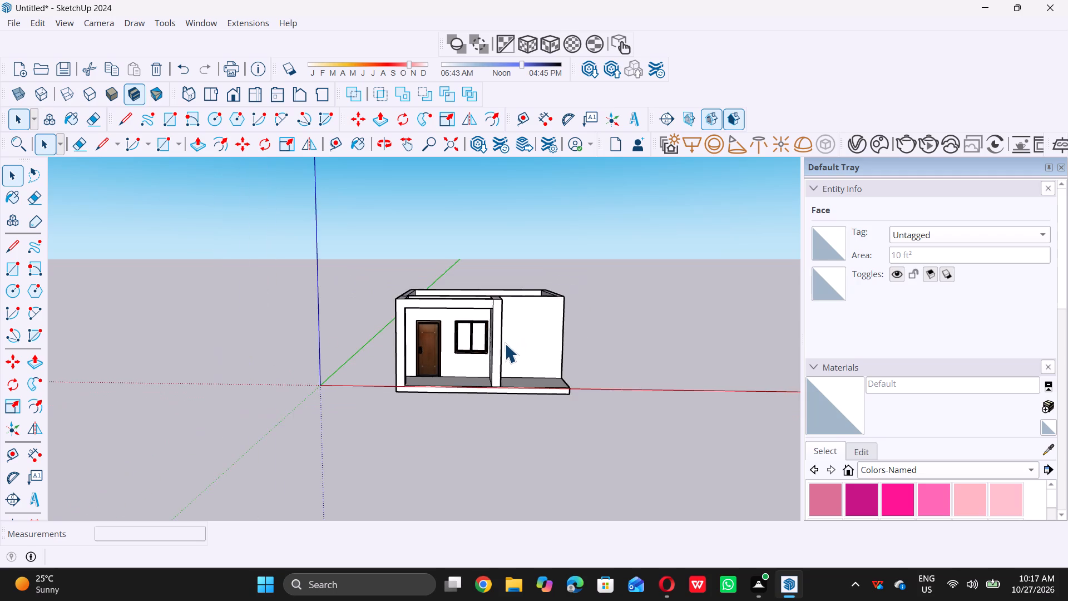
{"action": "middle_click_drag", "start_coordinate": [505, 343], "coordinate": [468, 353]}
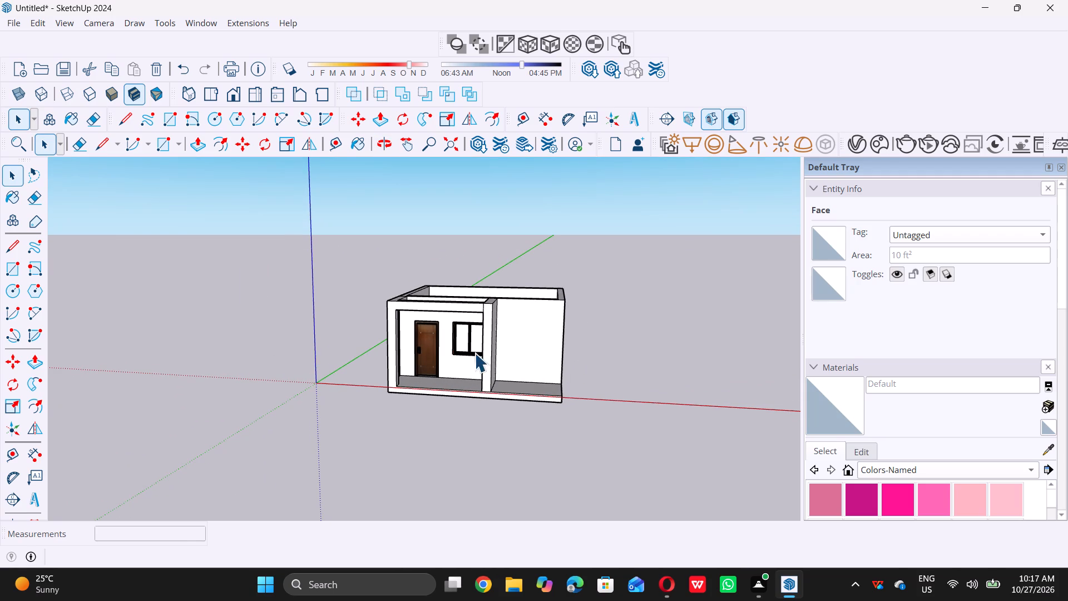
{"action": "scroll", "coordinate": [396, 343], "scroll_direction": "down", "scroll_amount": 2}
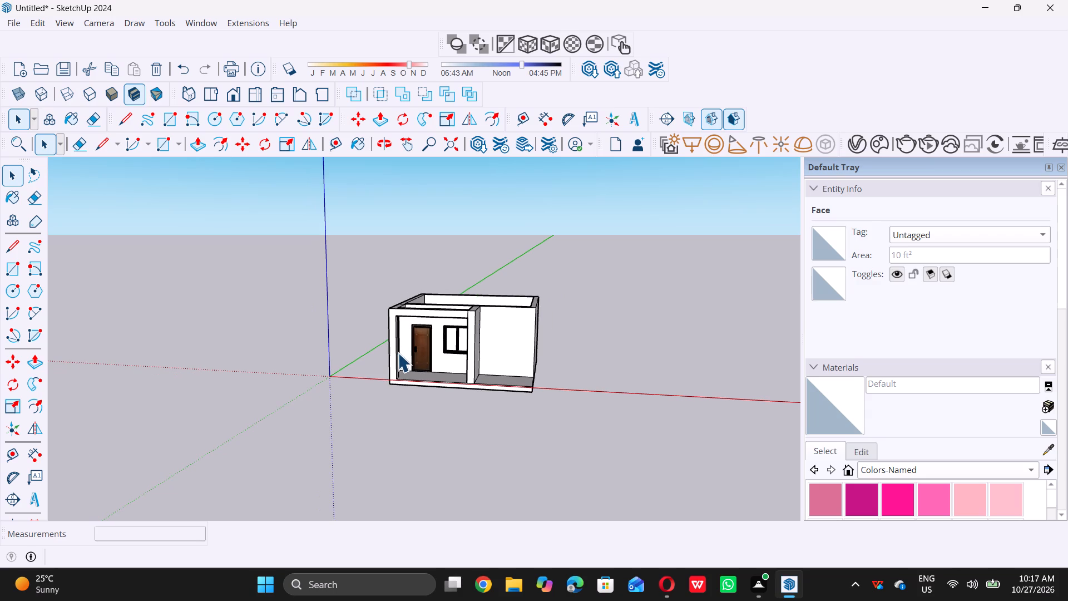
{"action": "scroll", "coordinate": [404, 349], "scroll_direction": "down", "scroll_amount": 4}
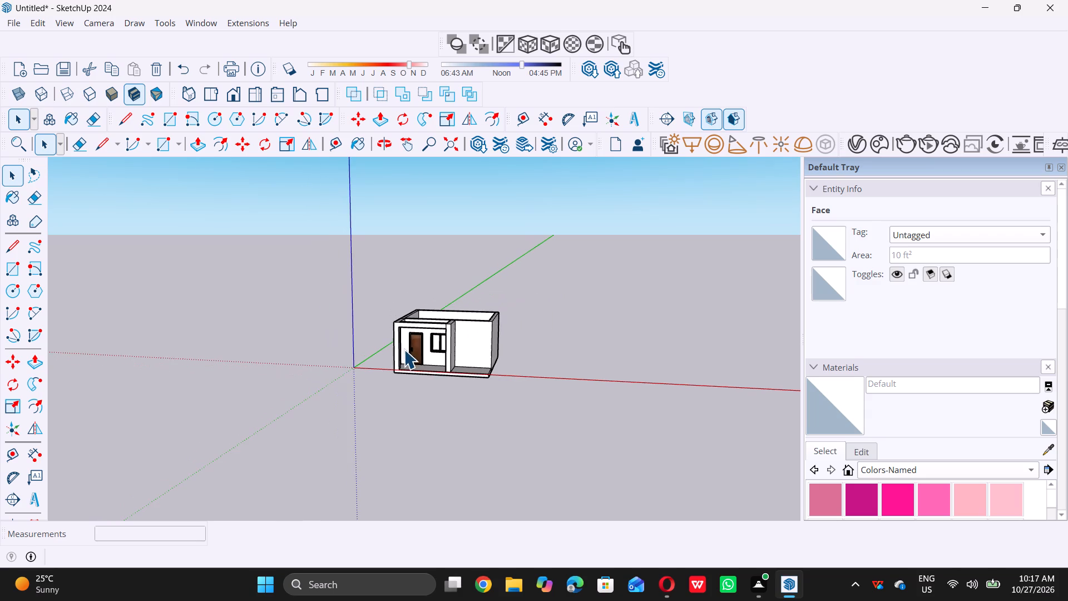
{"action": "middle_click", "coordinate": [409, 349]}
{"action": "middle_click_drag", "start_coordinate": [411, 350], "coordinate": [437, 347]}
{"action": "scroll", "coordinate": [433, 351], "scroll_direction": "down", "scroll_amount": 2}
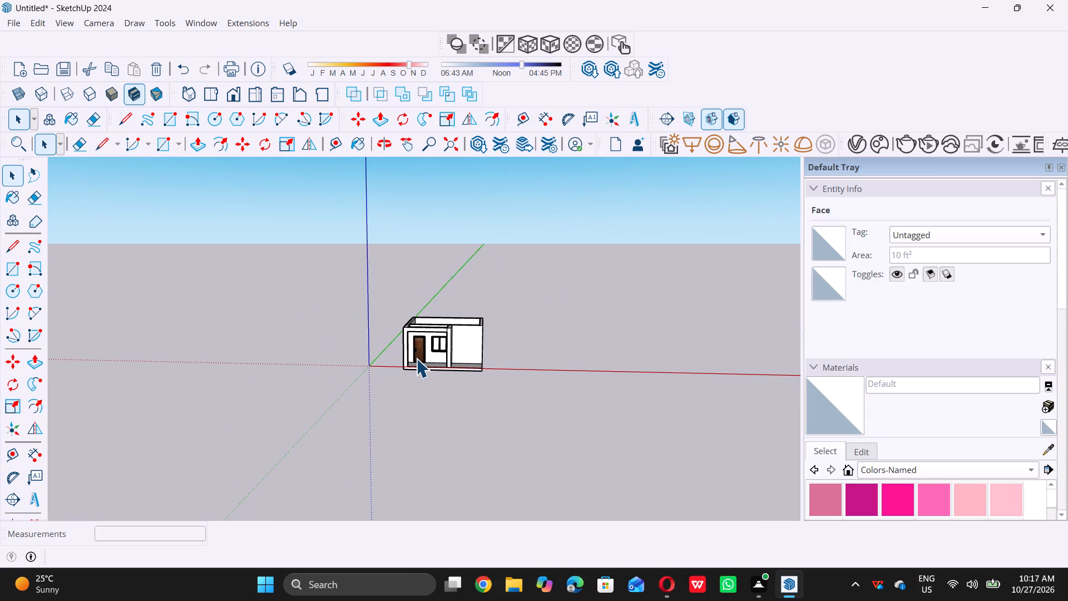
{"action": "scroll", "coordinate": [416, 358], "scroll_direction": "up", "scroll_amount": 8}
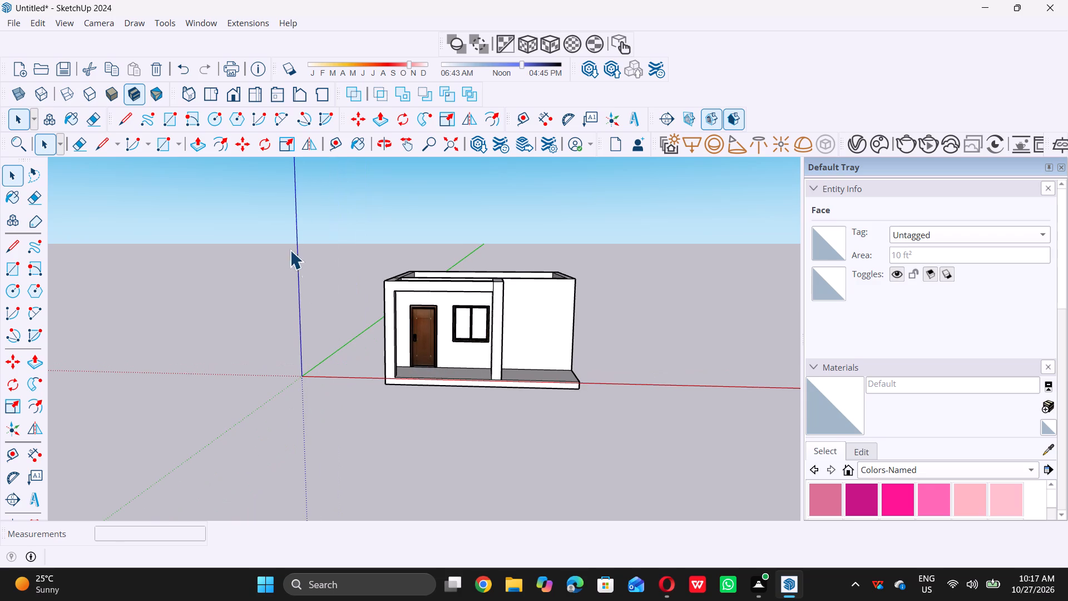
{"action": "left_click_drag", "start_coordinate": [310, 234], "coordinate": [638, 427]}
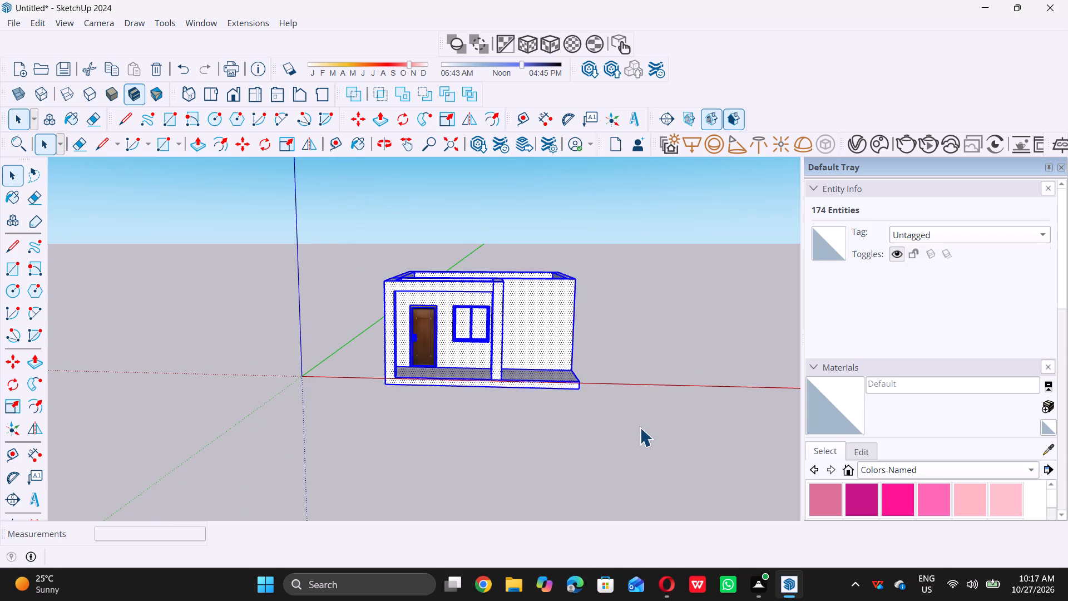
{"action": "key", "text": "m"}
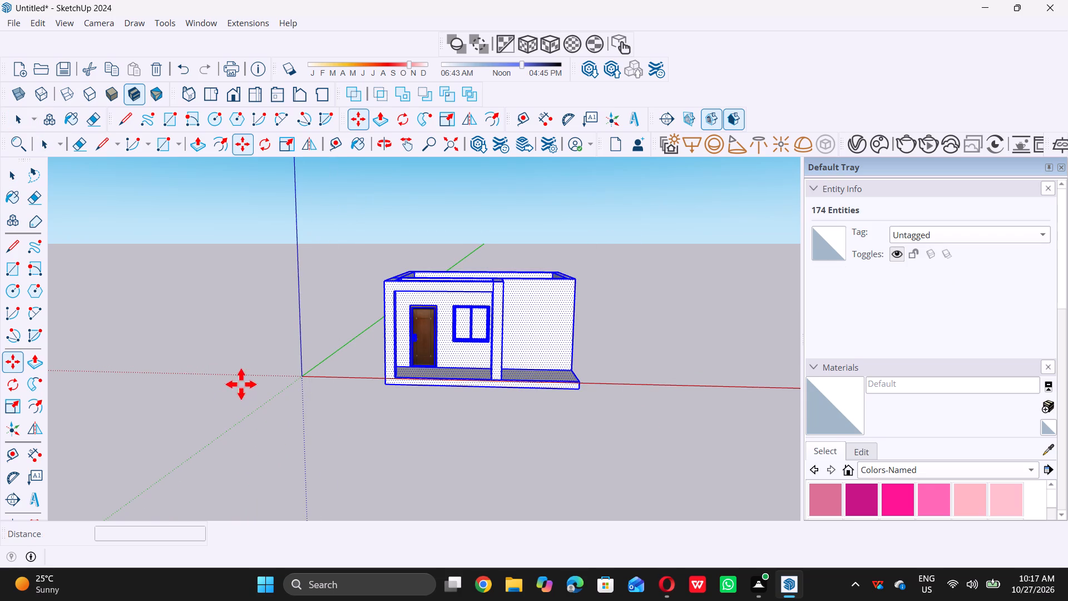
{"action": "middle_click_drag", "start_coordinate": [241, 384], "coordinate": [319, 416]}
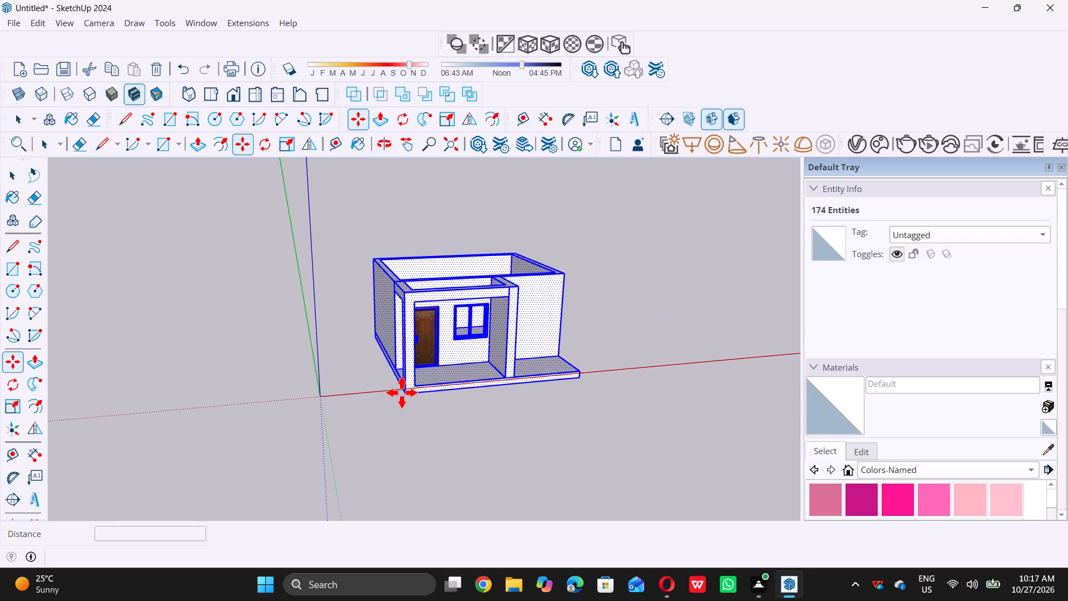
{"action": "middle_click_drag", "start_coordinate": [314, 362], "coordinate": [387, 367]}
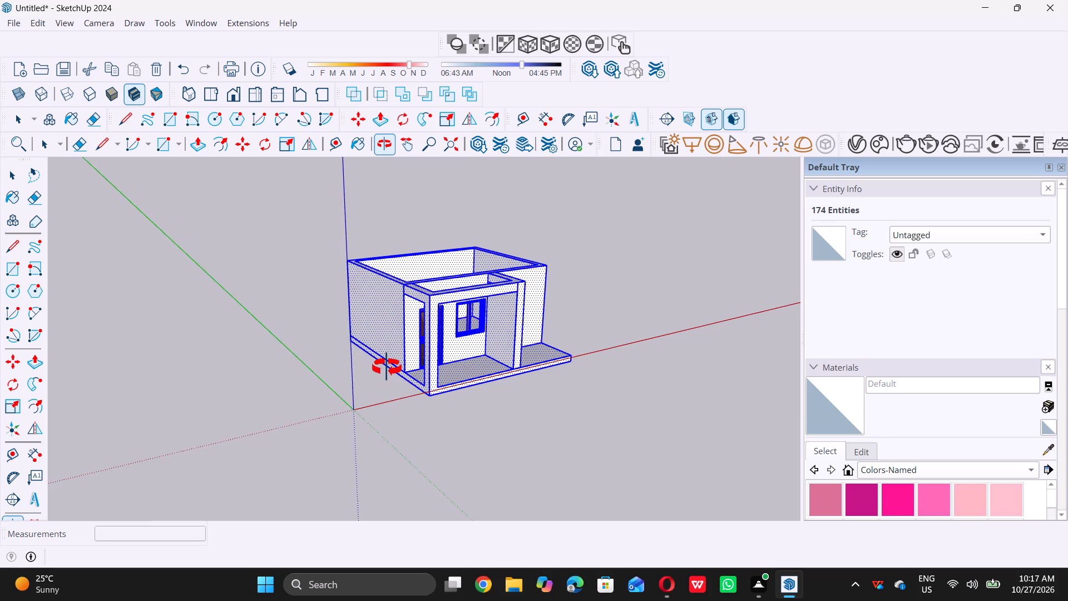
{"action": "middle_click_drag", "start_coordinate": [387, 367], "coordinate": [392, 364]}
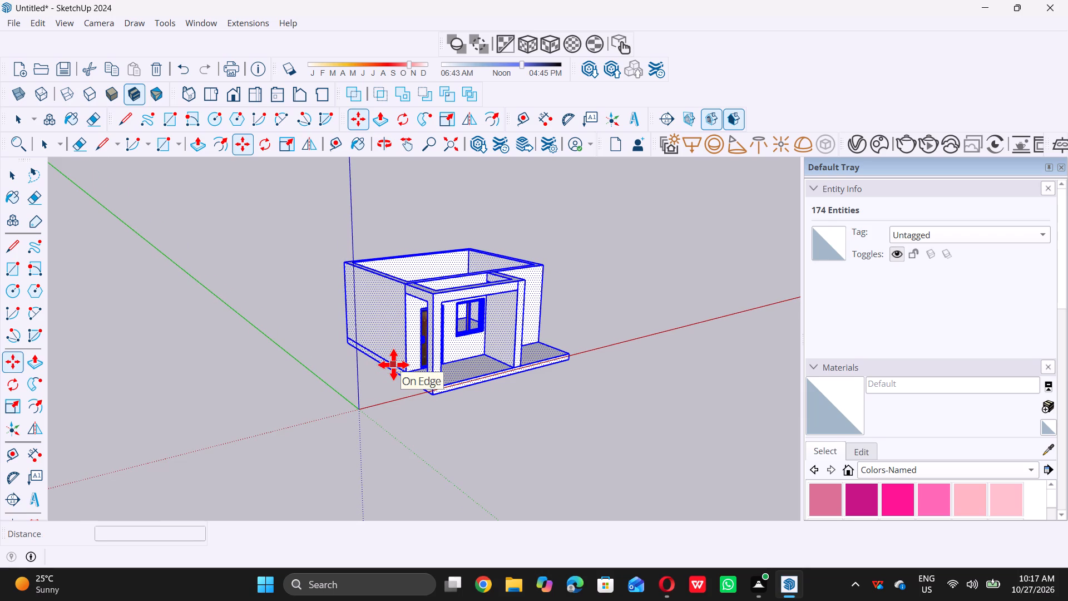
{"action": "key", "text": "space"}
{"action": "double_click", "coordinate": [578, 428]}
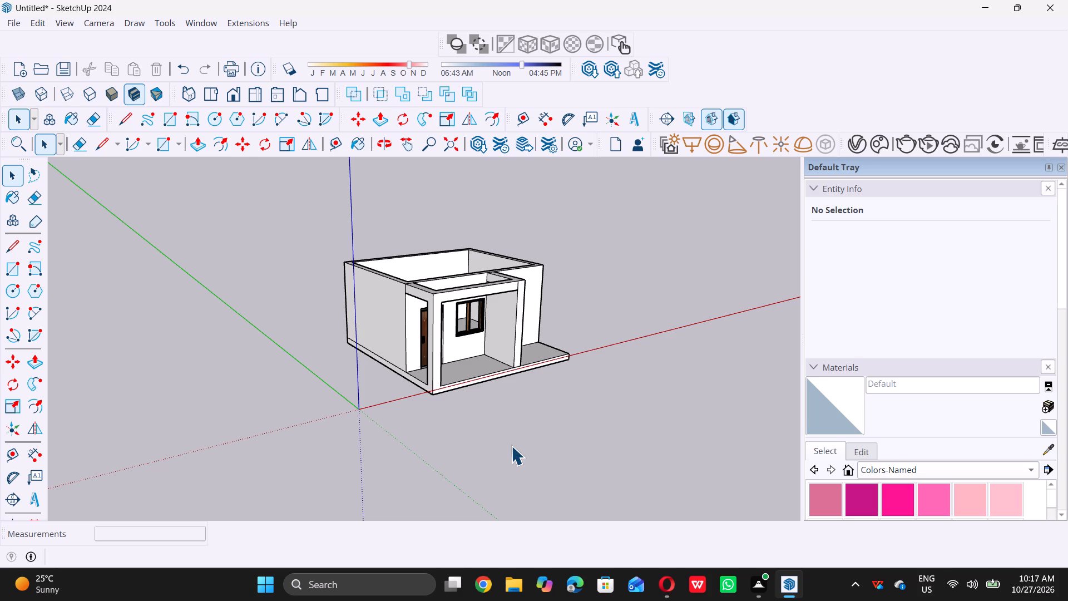
Draw a vertical rotated rectangle 19' 9 3/4" long and 9" high along the outer top edge of the room's rear wall.
{"action": "scroll", "coordinate": [457, 475], "scroll_direction": "down", "scroll_amount": 4}
{"action": "scroll", "coordinate": [450, 299], "scroll_direction": "up", "scroll_amount": 4}
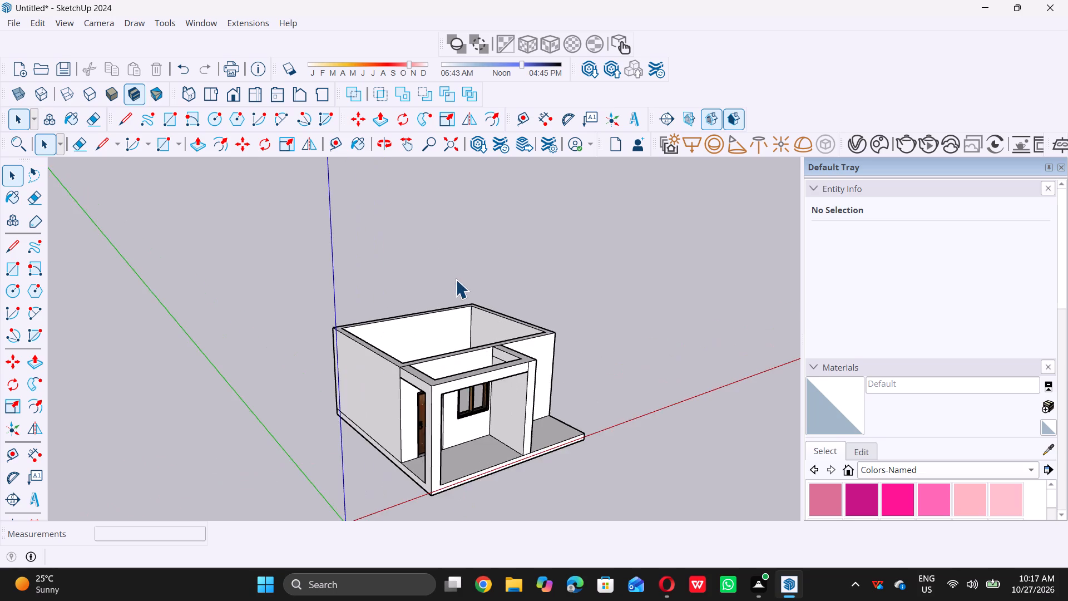
{"action": "scroll", "coordinate": [456, 279], "scroll_direction": "up", "scroll_amount": 8}
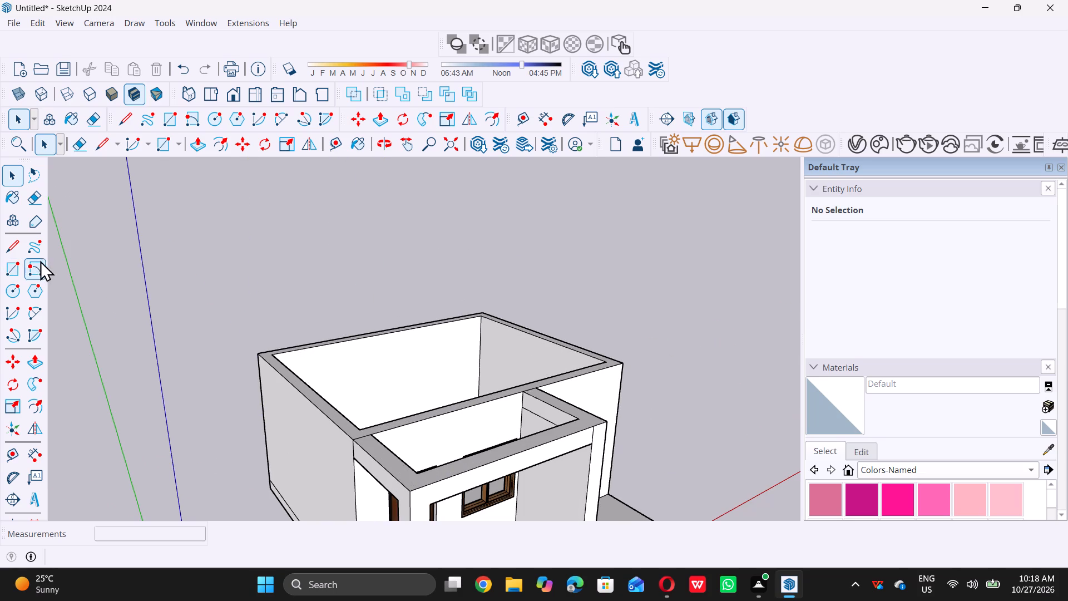
{"action": "left_click", "coordinate": [35, 264]}
{"action": "scroll", "coordinate": [466, 314], "scroll_direction": "up", "scroll_amount": 5}
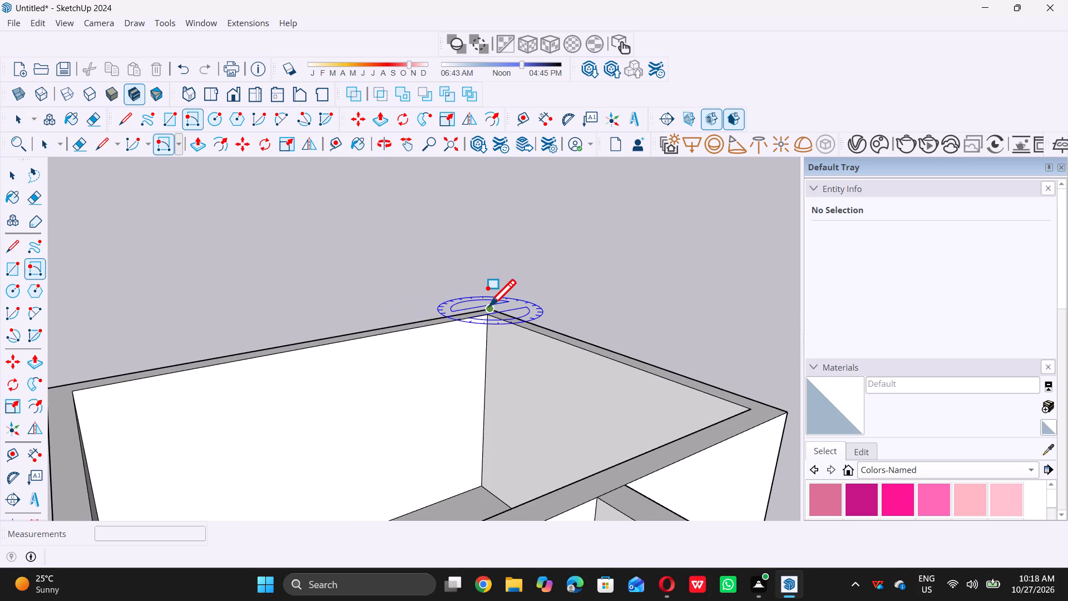
{"action": "left_click", "coordinate": [487, 306]}
{"action": "scroll", "coordinate": [487, 301], "scroll_direction": "down", "scroll_amount": 3}
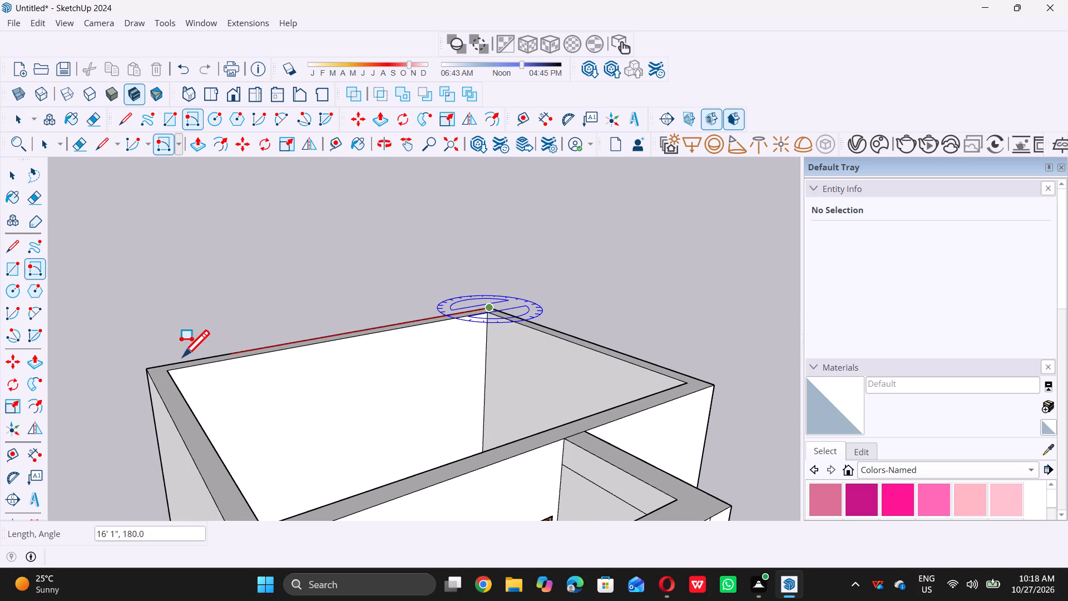
{"action": "left_click", "coordinate": [146, 366]}
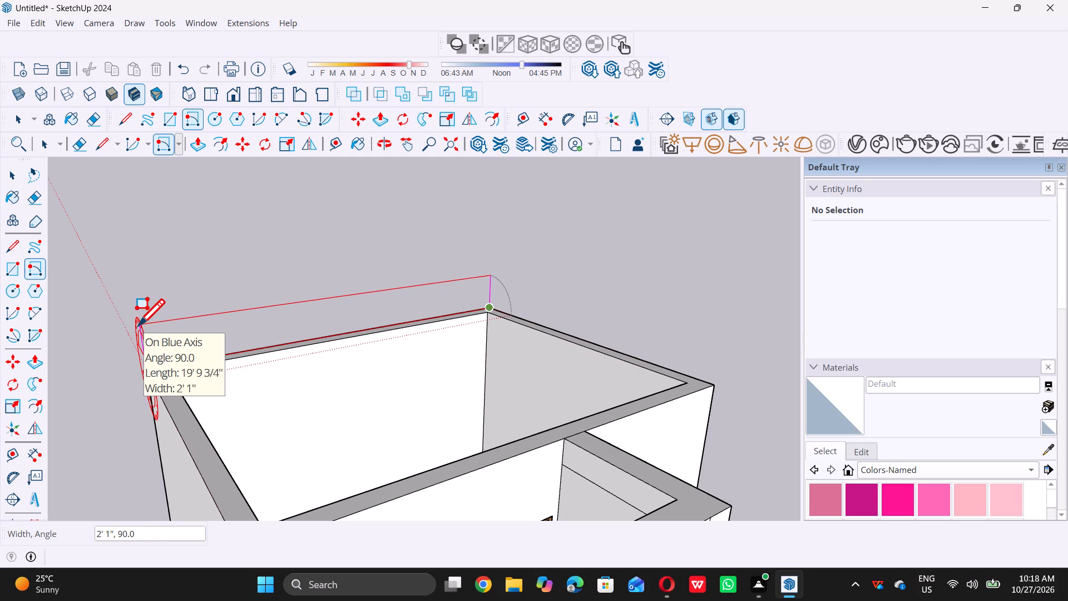
{"action": "key", "text": "9"}
{"action": "key", "text": "apostrophe"}
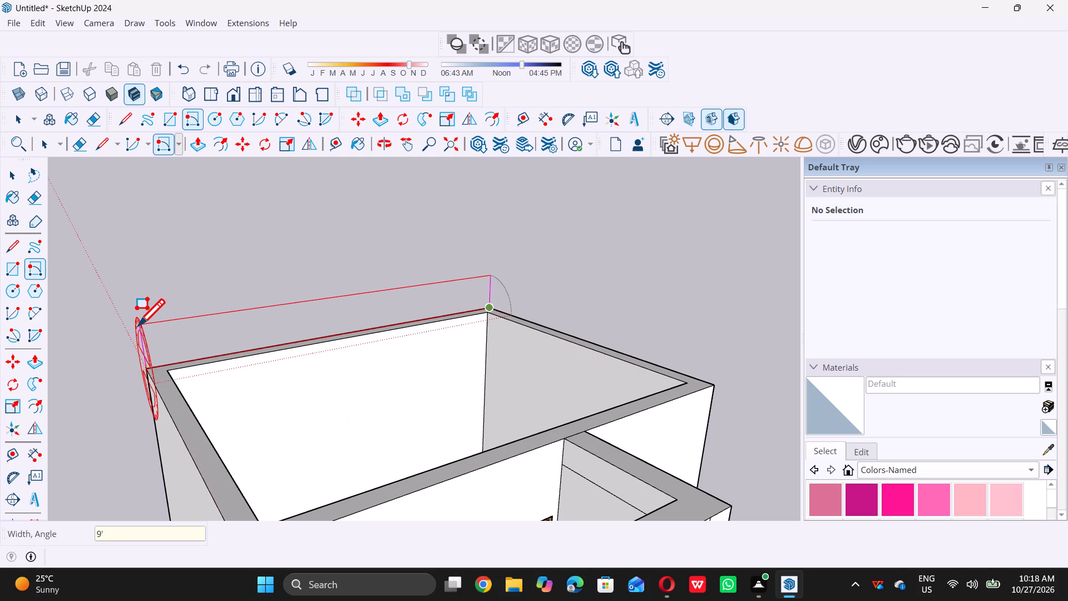
{"action": "key", "text": "BackSpace"}
{"action": "key", "text": "shift+quotedbl"}
{"action": "key", "text": "Return"}
{"action": "key", "text": "space"}
Extrude the 9" high rectangle 15' across the room to the outer face of the front wall, forming a roof slab.
{"action": "scroll", "coordinate": [173, 326], "scroll_direction": "down", "scroll_amount": 2}
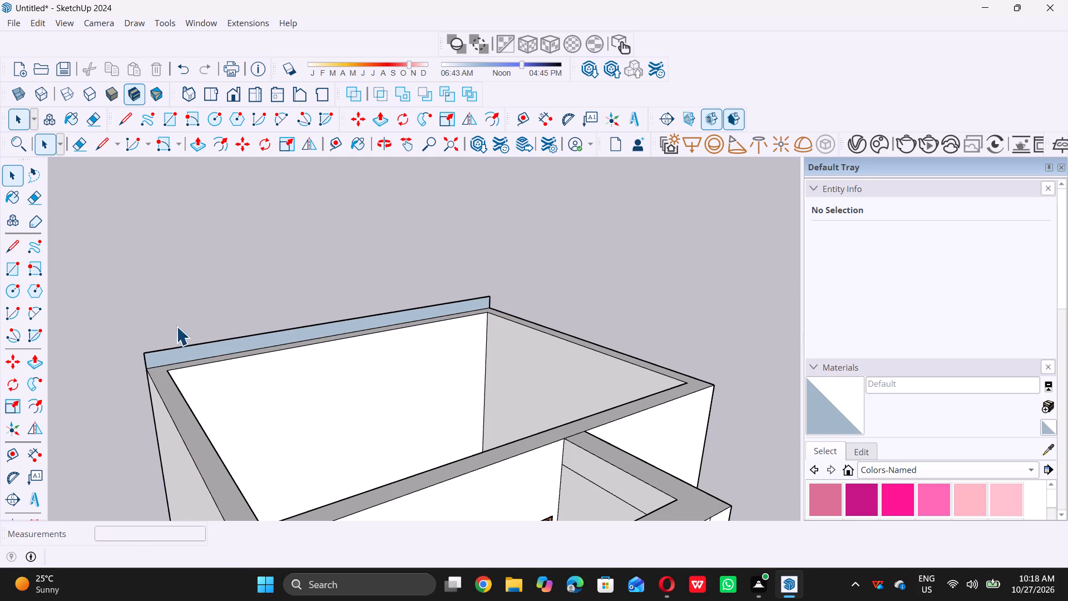
{"action": "scroll", "coordinate": [176, 326], "scroll_direction": "down", "scroll_amount": 10}
{"action": "middle_click_drag", "start_coordinate": [121, 382], "coordinate": [230, 390]}
{"action": "scroll", "coordinate": [150, 380], "scroll_direction": "up", "scroll_amount": 5}
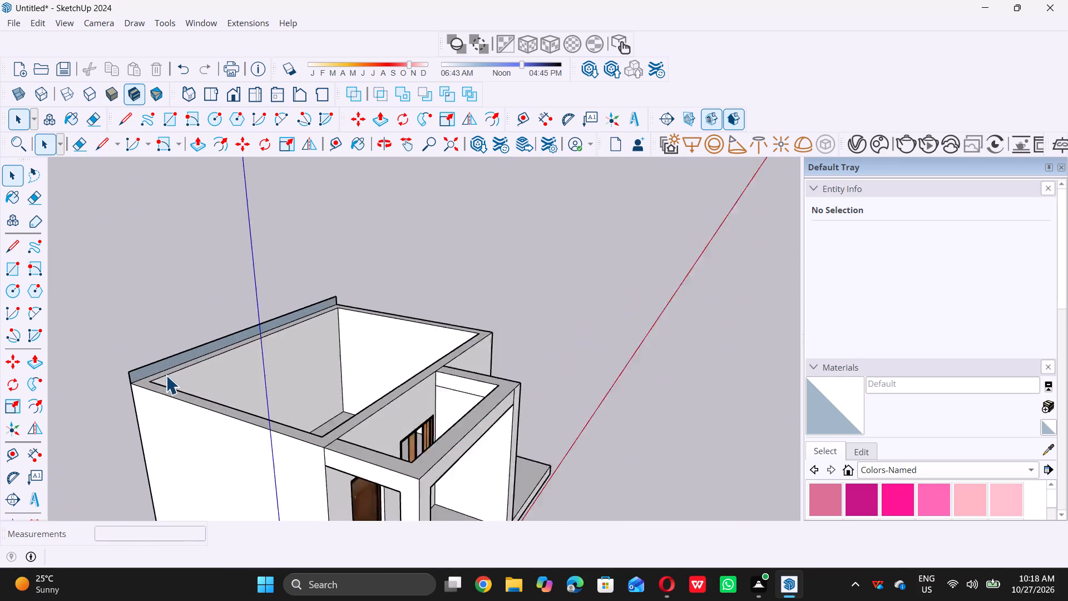
{"action": "scroll", "coordinate": [166, 375], "scroll_direction": "up", "scroll_amount": 6}
{"action": "left_click", "coordinate": [157, 362]}
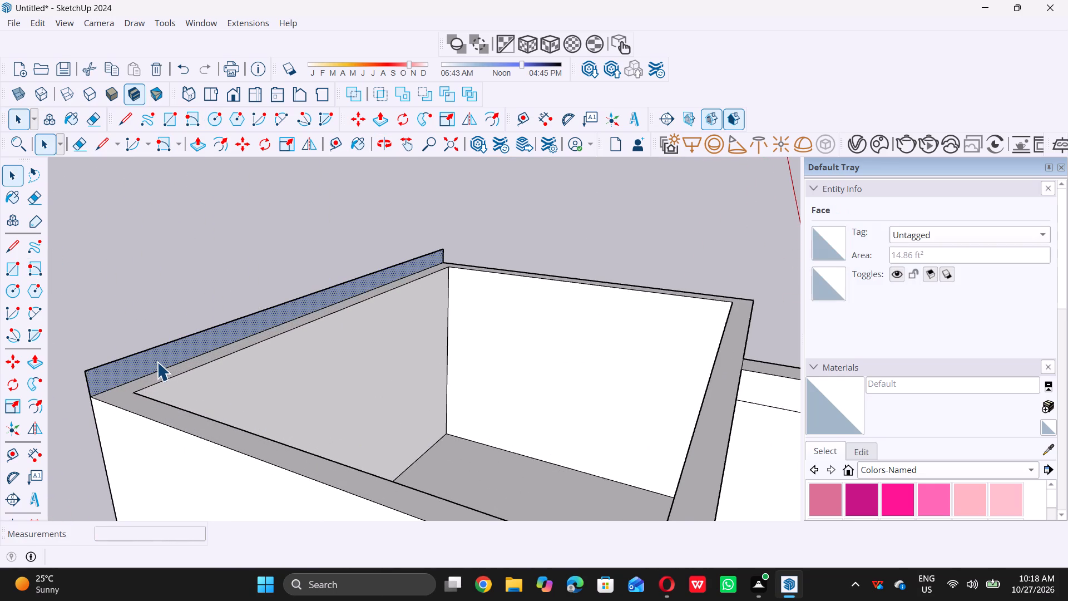
{"action": "key", "text": "p"}
{"action": "left_click", "coordinate": [156, 359]}
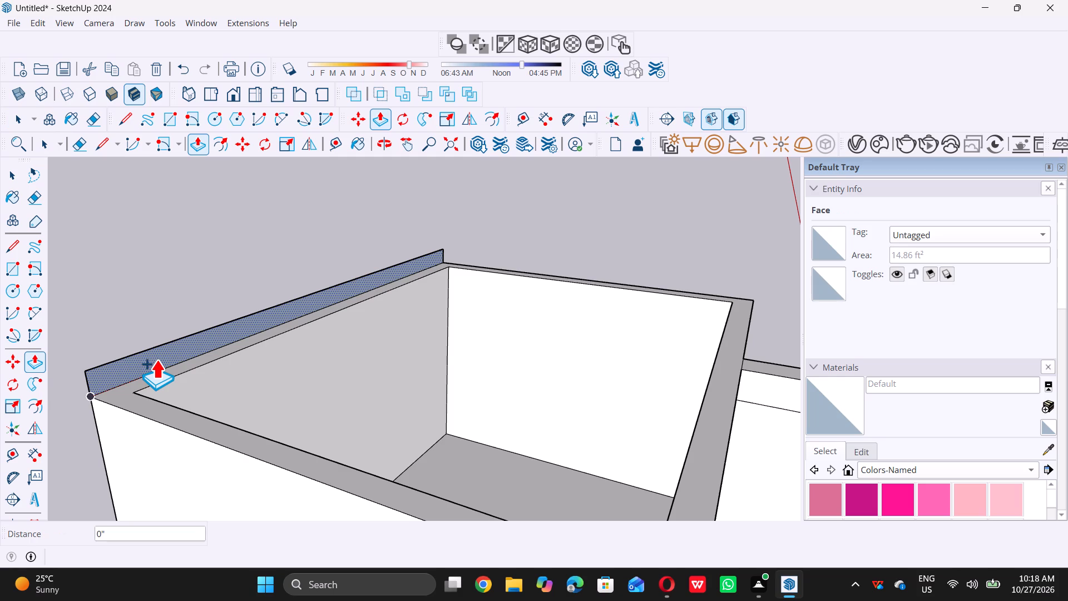
{"action": "scroll", "coordinate": [238, 408], "scroll_direction": "down", "scroll_amount": 9}
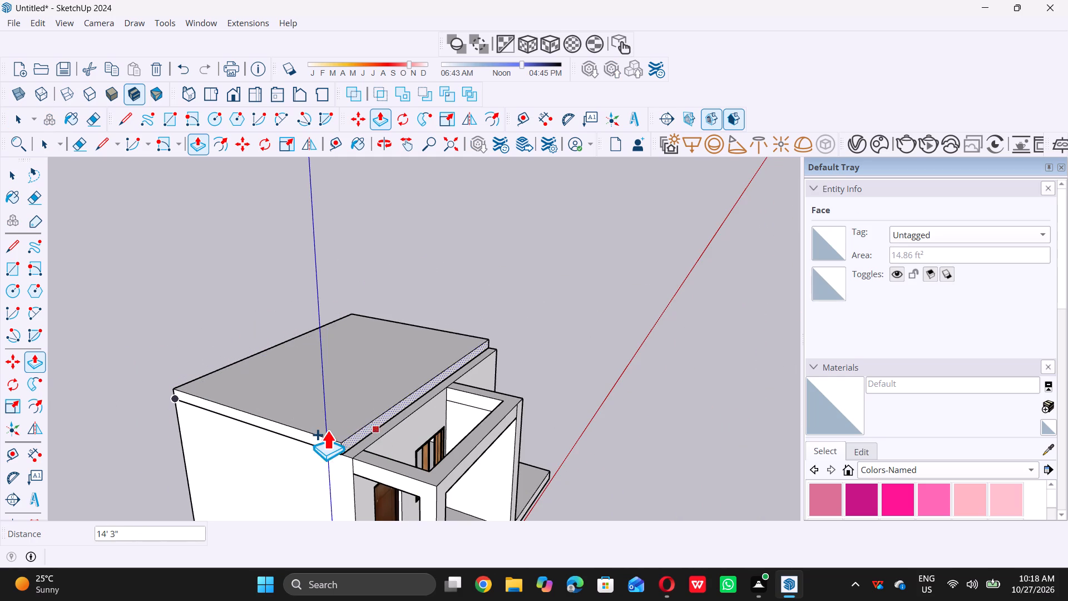
{"action": "scroll", "coordinate": [353, 462], "scroll_direction": "up", "scroll_amount": 4}
{"action": "left_click", "coordinate": [352, 461]}
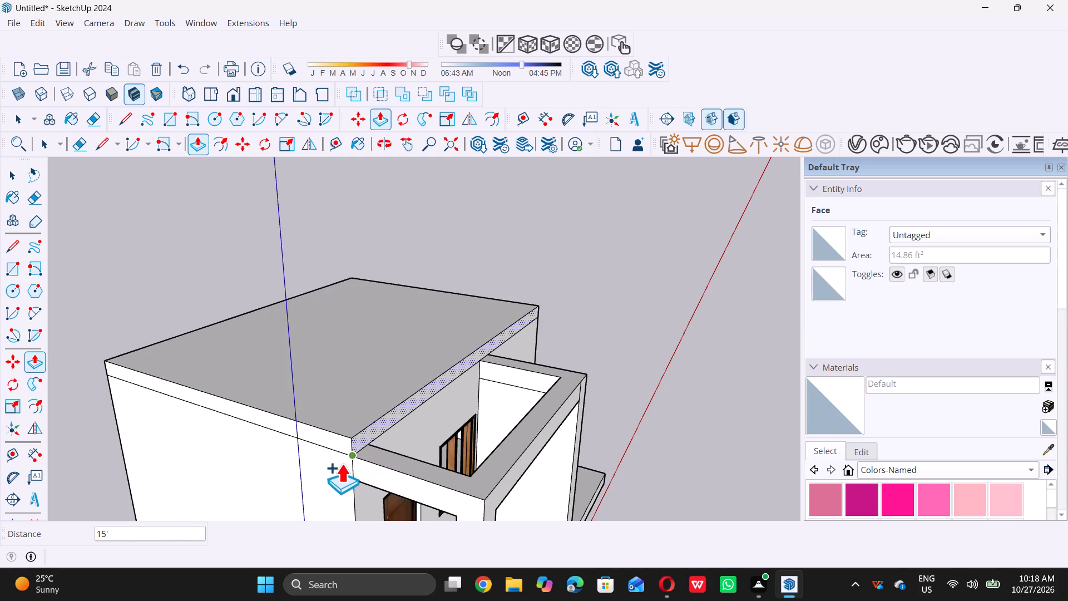
{"action": "key", "text": "space"}
Examine the roofed house and its porch from the front and side at several distances.
{"action": "scroll", "coordinate": [265, 449], "scroll_direction": "down", "scroll_amount": 10}
{"action": "scroll", "coordinate": [424, 323], "scroll_direction": "down", "scroll_amount": 5}
{"action": "middle_click_drag", "start_coordinate": [420, 371], "coordinate": [389, 352]}
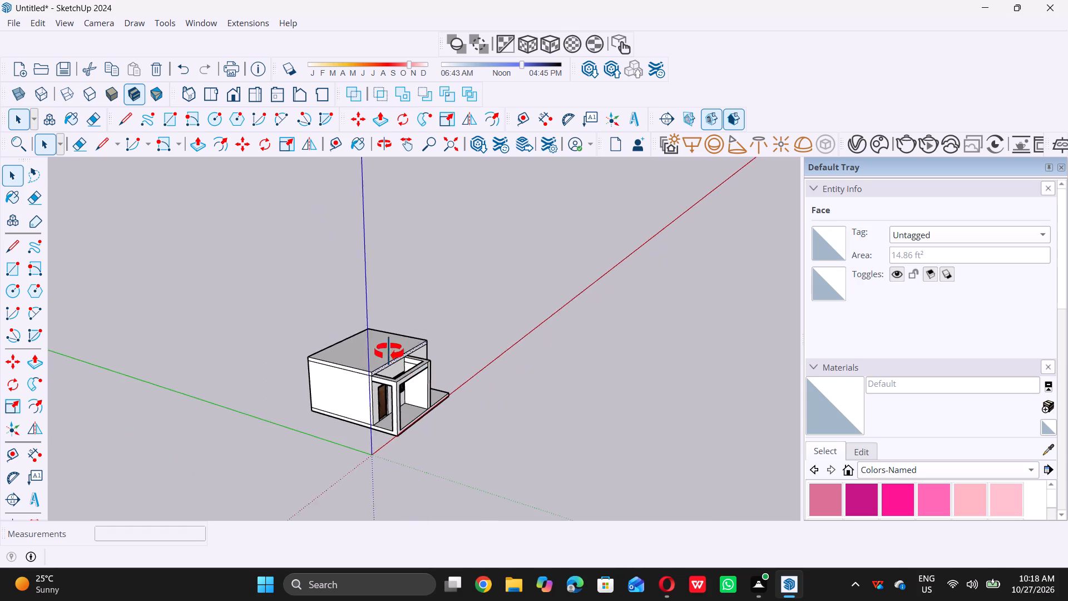
{"action": "middle_click_drag", "start_coordinate": [389, 352], "coordinate": [245, 361]}
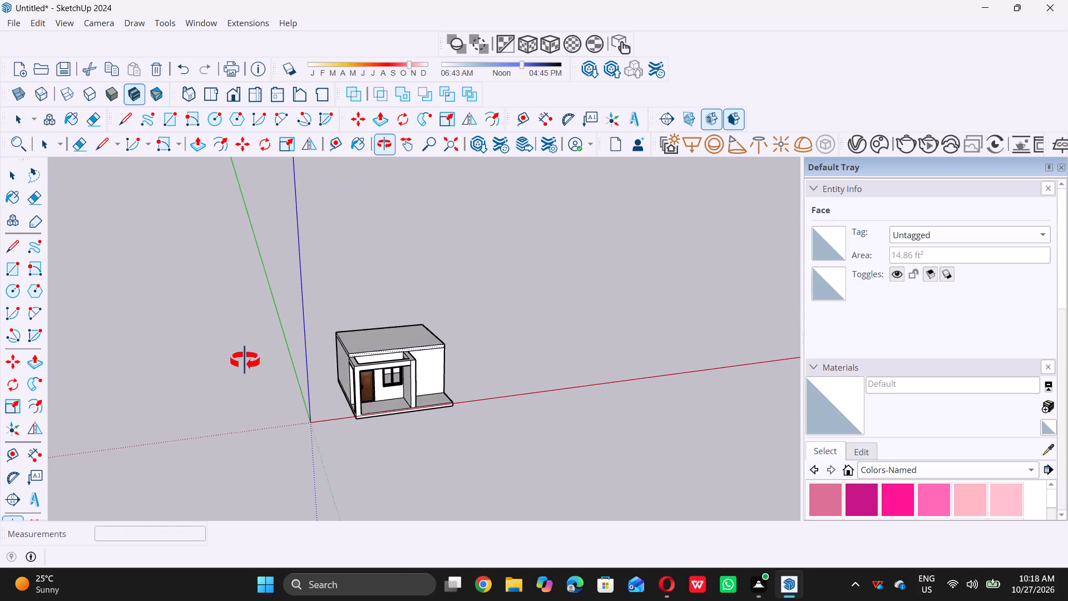
{"action": "middle_click_drag", "start_coordinate": [245, 361], "coordinate": [225, 343]}
{"action": "scroll", "coordinate": [283, 434], "scroll_direction": "up", "scroll_amount": 3}
{"action": "left_click", "coordinate": [254, 425]}
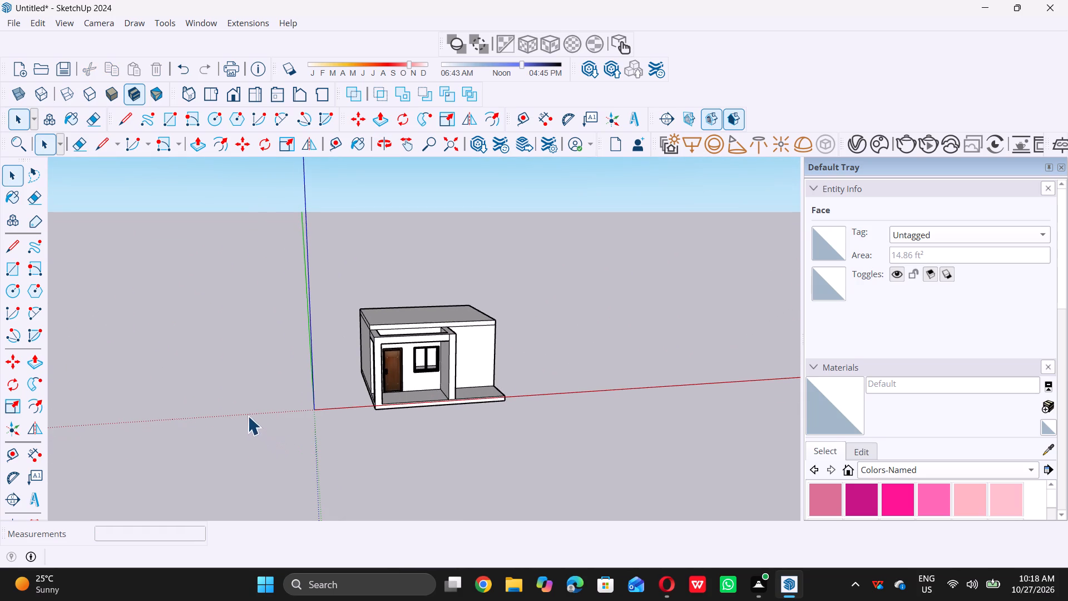
{"action": "scroll", "coordinate": [238, 406], "scroll_direction": "down", "scroll_amount": 6}
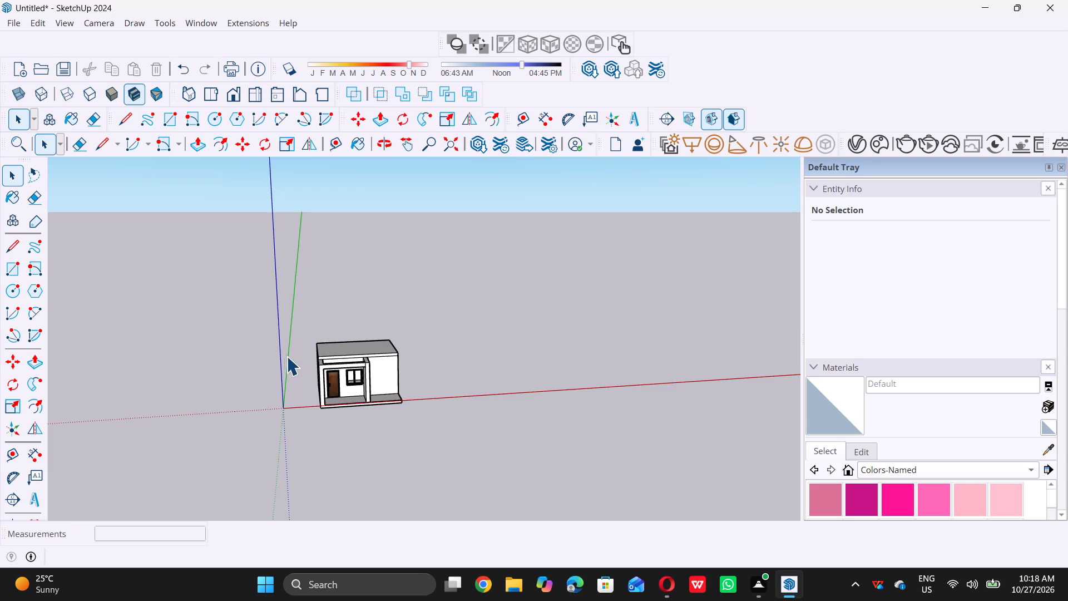
{"action": "scroll", "coordinate": [288, 352], "scroll_direction": "down", "scroll_amount": 3}
{"action": "middle_click_drag", "start_coordinate": [291, 381], "coordinate": [348, 386]}
Extrude the roof slab's front face over the porch until it is flush with the front beam's outer face.
{"action": "scroll", "coordinate": [339, 381], "scroll_direction": "up", "scroll_amount": 2}
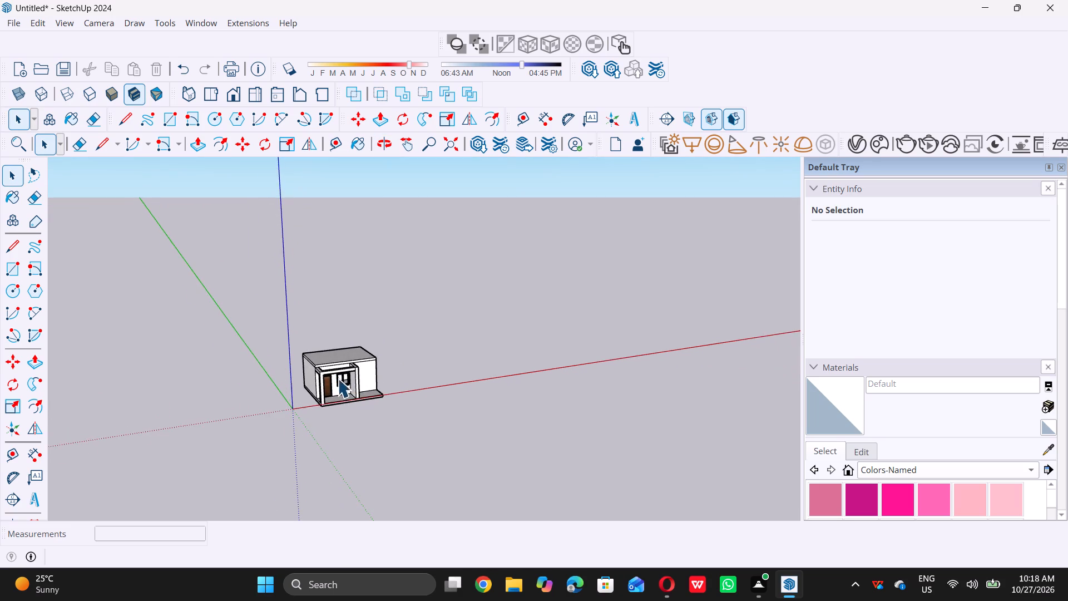
{"action": "scroll", "coordinate": [338, 378], "scroll_direction": "up", "scroll_amount": 3}
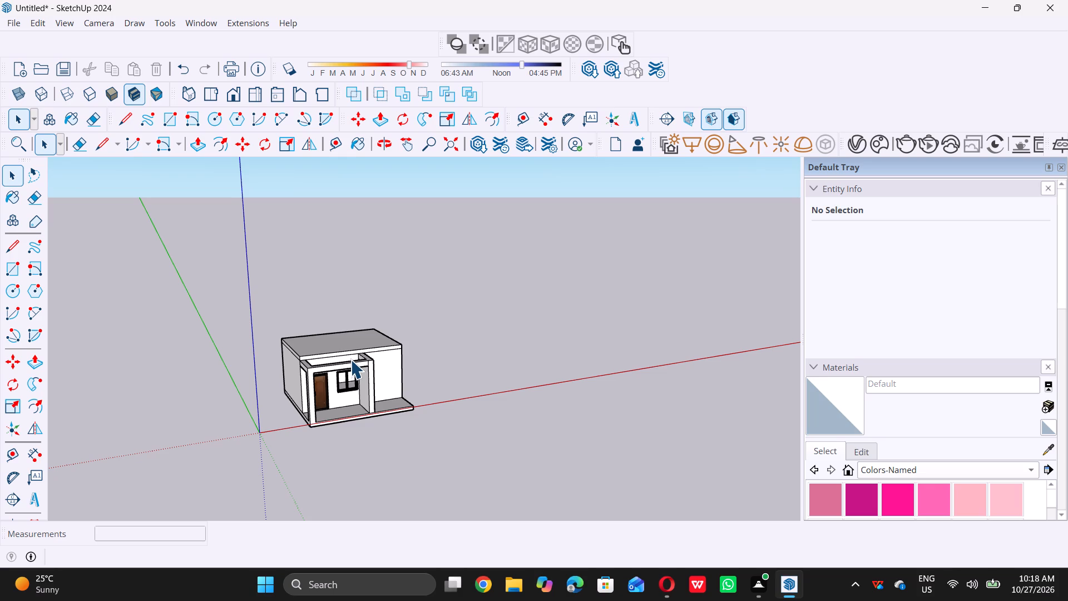
{"action": "scroll", "coordinate": [348, 362], "scroll_direction": "up", "scroll_amount": 7}
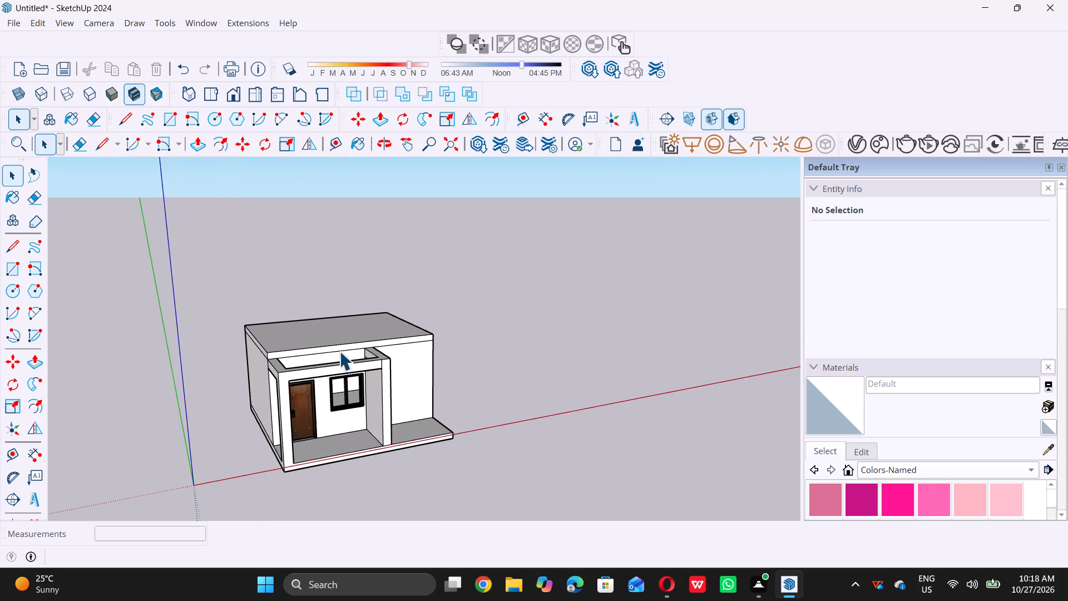
{"action": "scroll", "coordinate": [339, 351], "scroll_direction": "up", "scroll_amount": 7}
{"action": "left_click", "coordinate": [337, 343]}
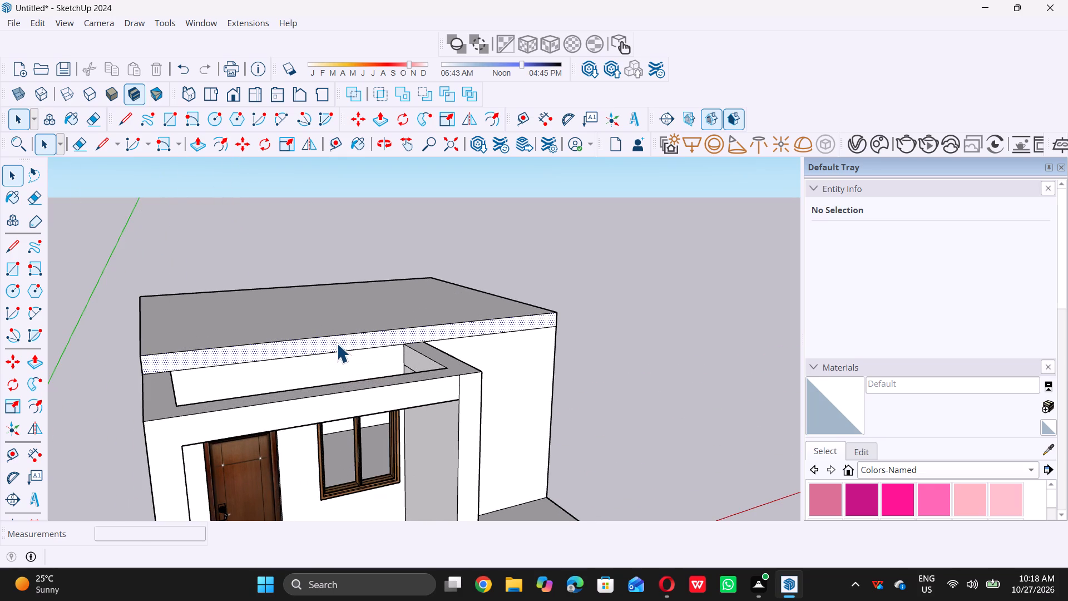
{"action": "key", "text": "p"}
{"action": "left_click", "coordinate": [337, 344]}
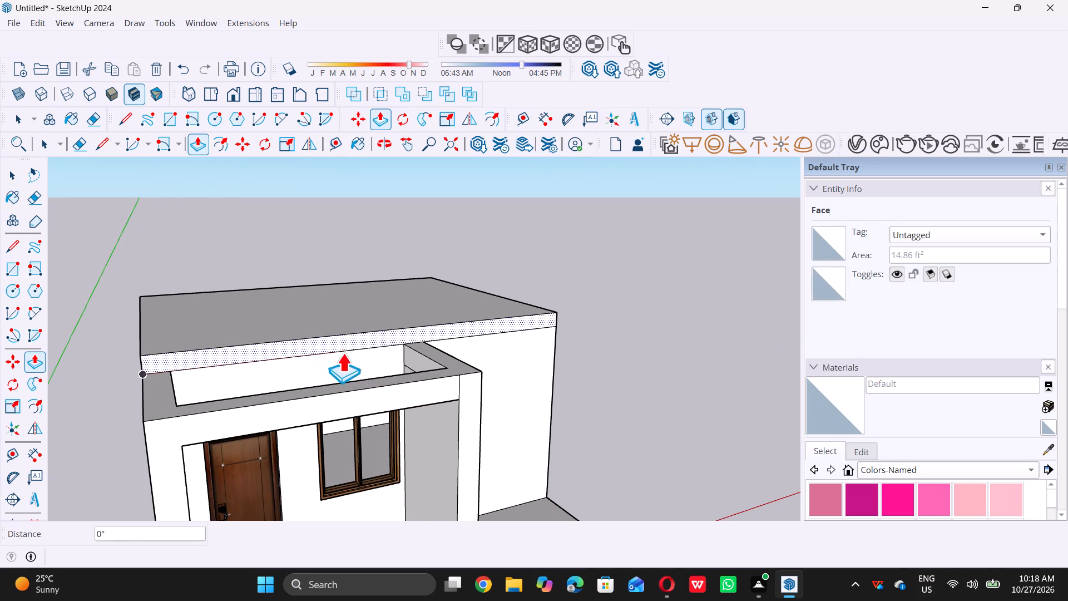
{"action": "left_click", "coordinate": [360, 390]}
{"action": "key", "text": "space"}
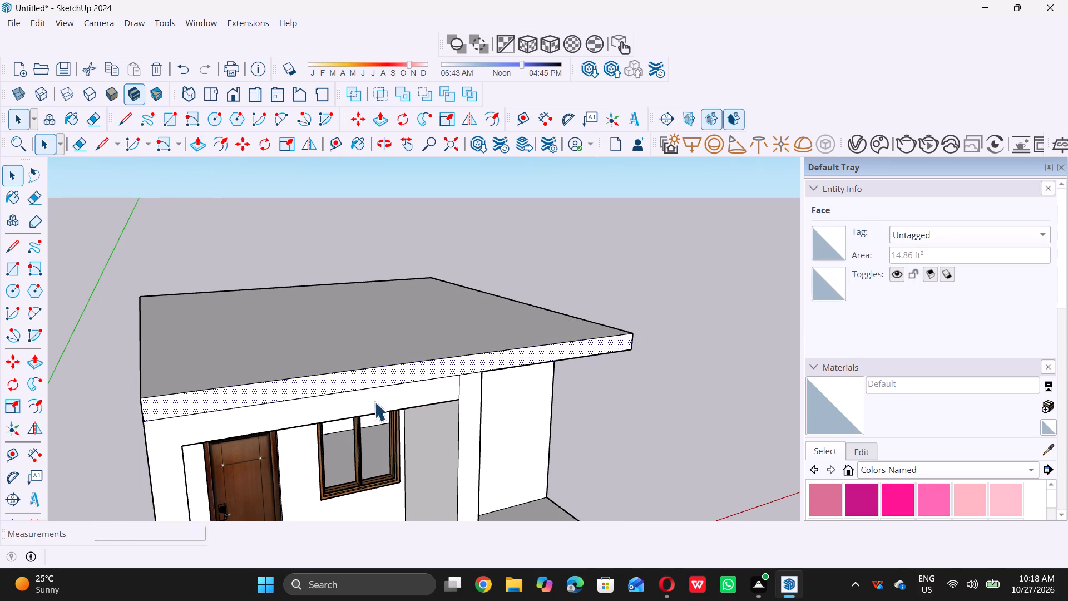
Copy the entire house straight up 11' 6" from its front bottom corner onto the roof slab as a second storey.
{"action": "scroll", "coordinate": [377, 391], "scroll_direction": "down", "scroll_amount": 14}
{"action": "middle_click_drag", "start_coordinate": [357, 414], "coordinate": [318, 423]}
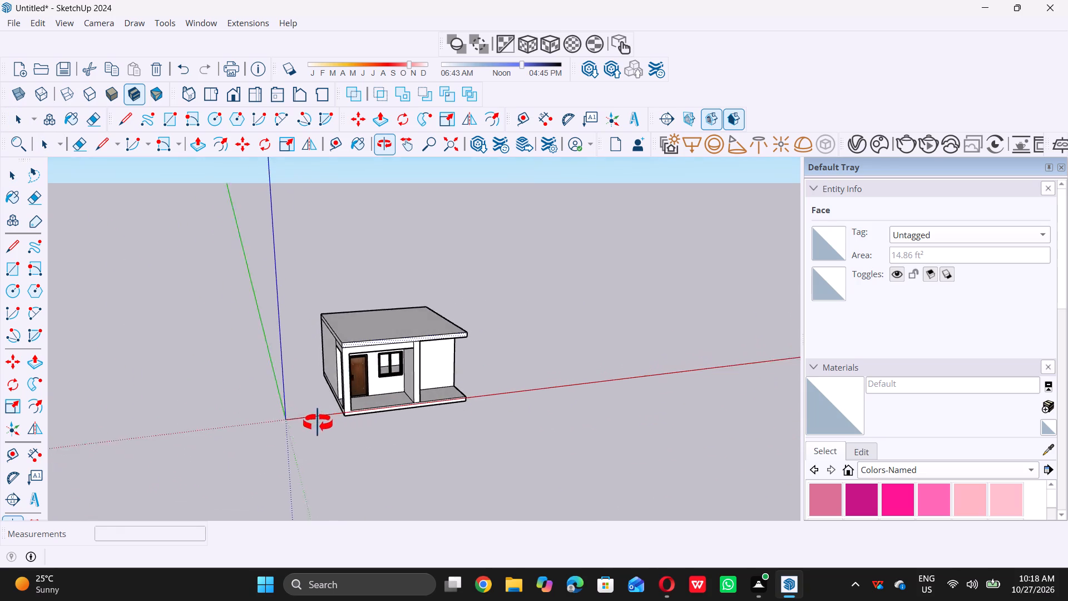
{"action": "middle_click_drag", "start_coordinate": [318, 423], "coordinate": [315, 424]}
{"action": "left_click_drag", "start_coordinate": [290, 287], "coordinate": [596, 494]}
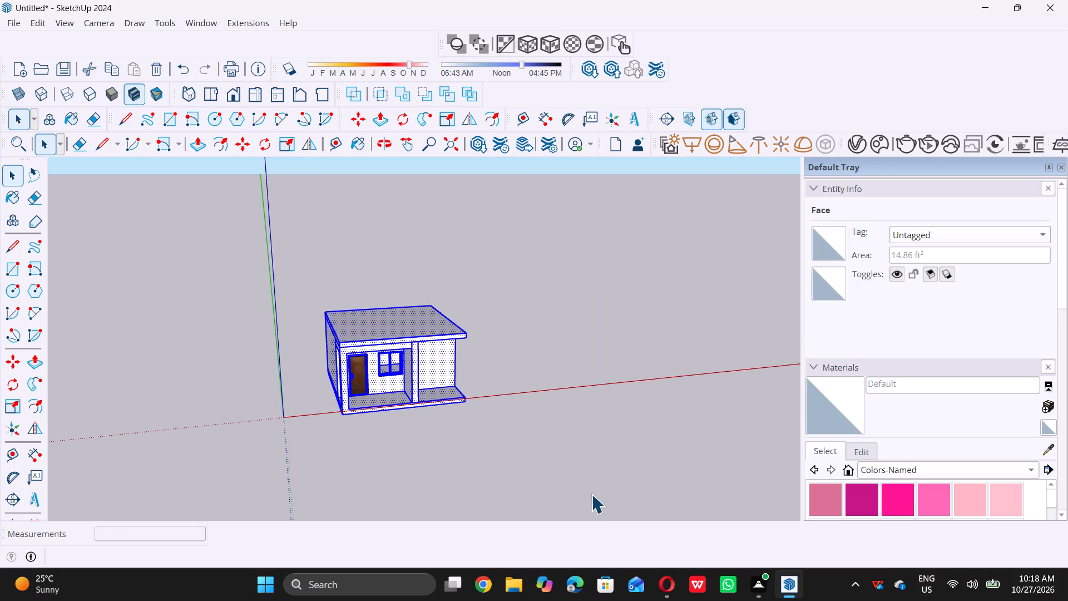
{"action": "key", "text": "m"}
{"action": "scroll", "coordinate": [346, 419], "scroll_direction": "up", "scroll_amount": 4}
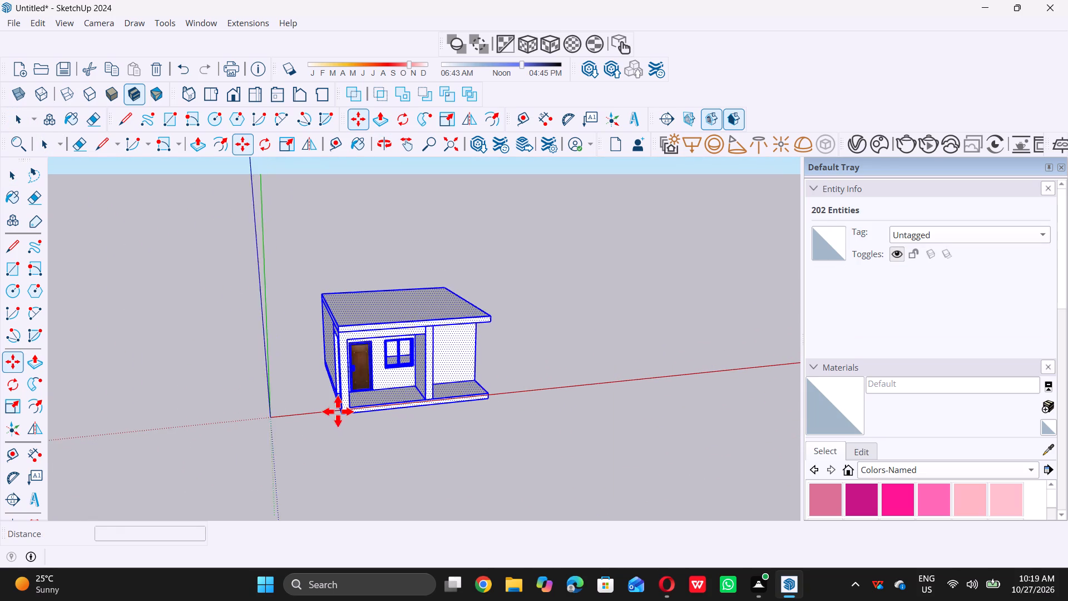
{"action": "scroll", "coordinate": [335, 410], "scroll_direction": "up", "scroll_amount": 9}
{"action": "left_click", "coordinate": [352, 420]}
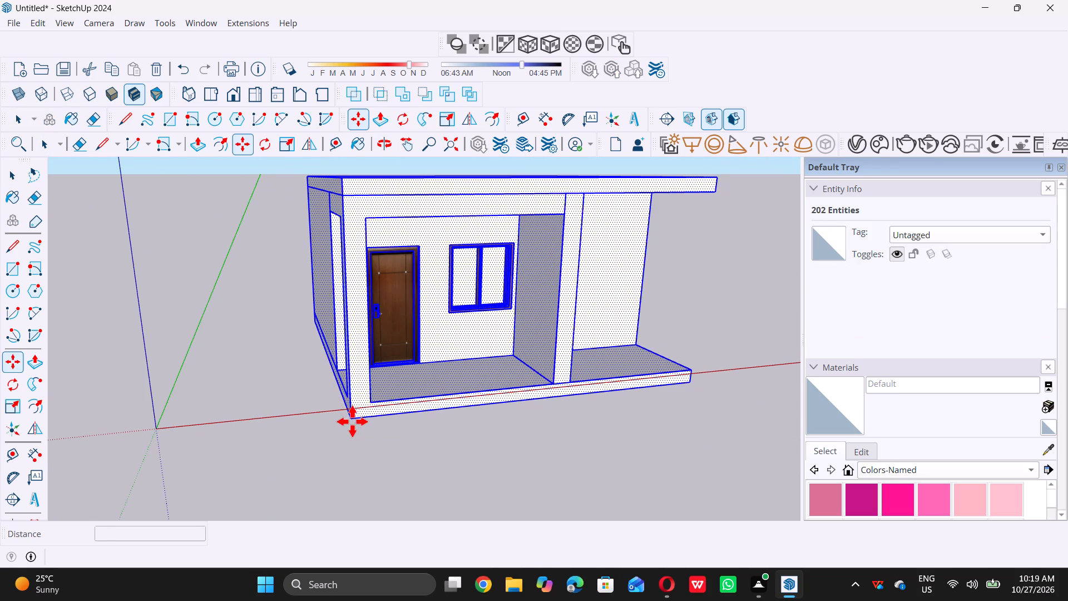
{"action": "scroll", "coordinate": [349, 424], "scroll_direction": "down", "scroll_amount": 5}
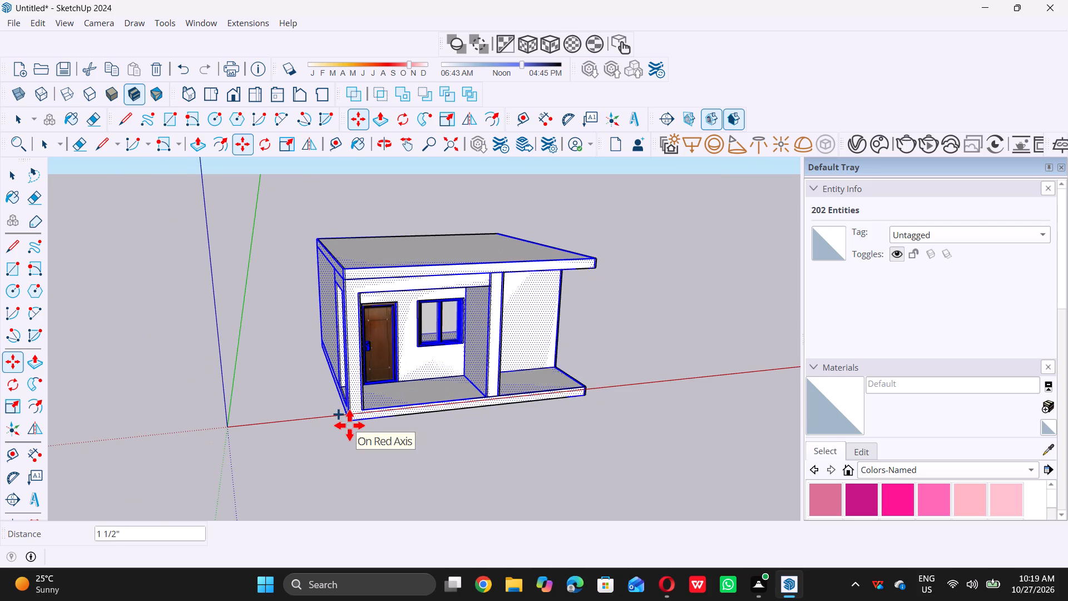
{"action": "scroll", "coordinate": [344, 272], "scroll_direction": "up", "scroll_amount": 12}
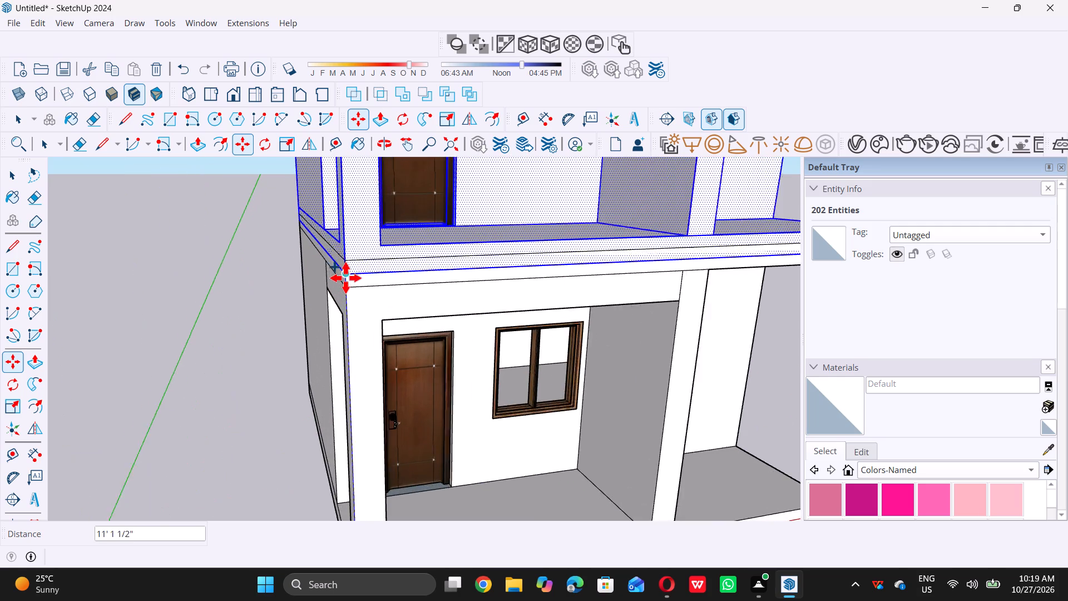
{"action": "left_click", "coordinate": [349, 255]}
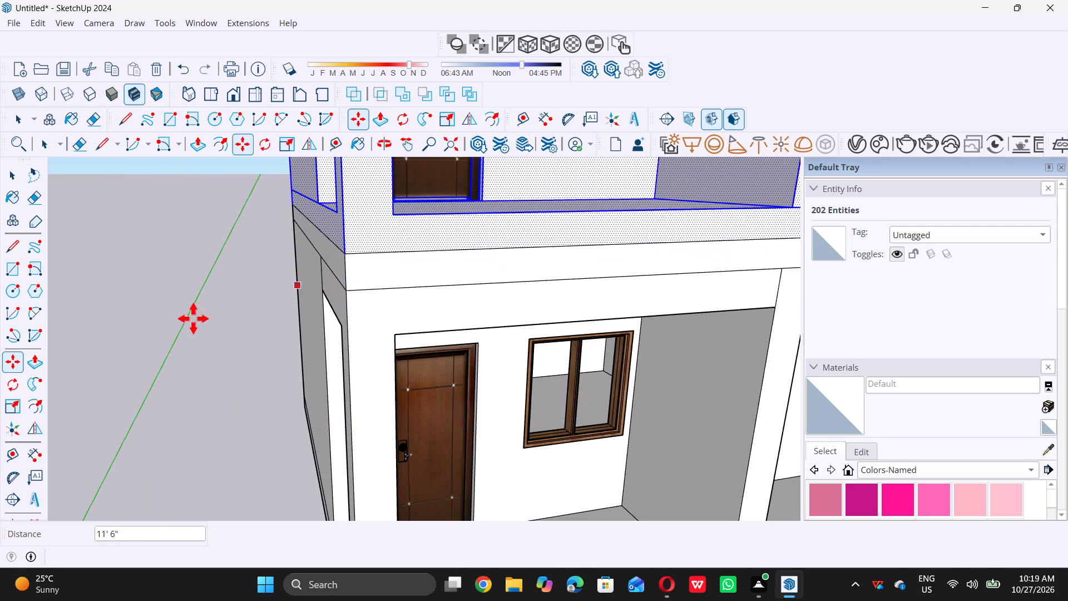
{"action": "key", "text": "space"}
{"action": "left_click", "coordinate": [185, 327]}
Examine the stacked two-storey house from the side, rear and front, checking how the floors join.
{"action": "scroll", "coordinate": [212, 390], "scroll_direction": "down", "scroll_amount": 6}
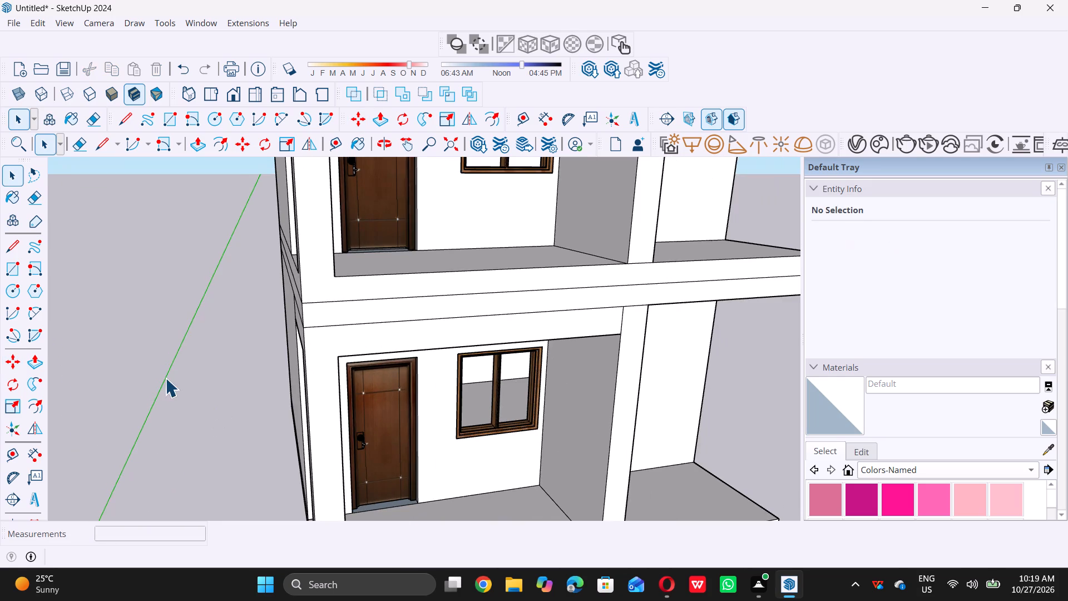
{"action": "scroll", "coordinate": [195, 402], "scroll_direction": "down", "scroll_amount": 10}
{"action": "middle_click_drag", "start_coordinate": [214, 367], "coordinate": [552, 395]}
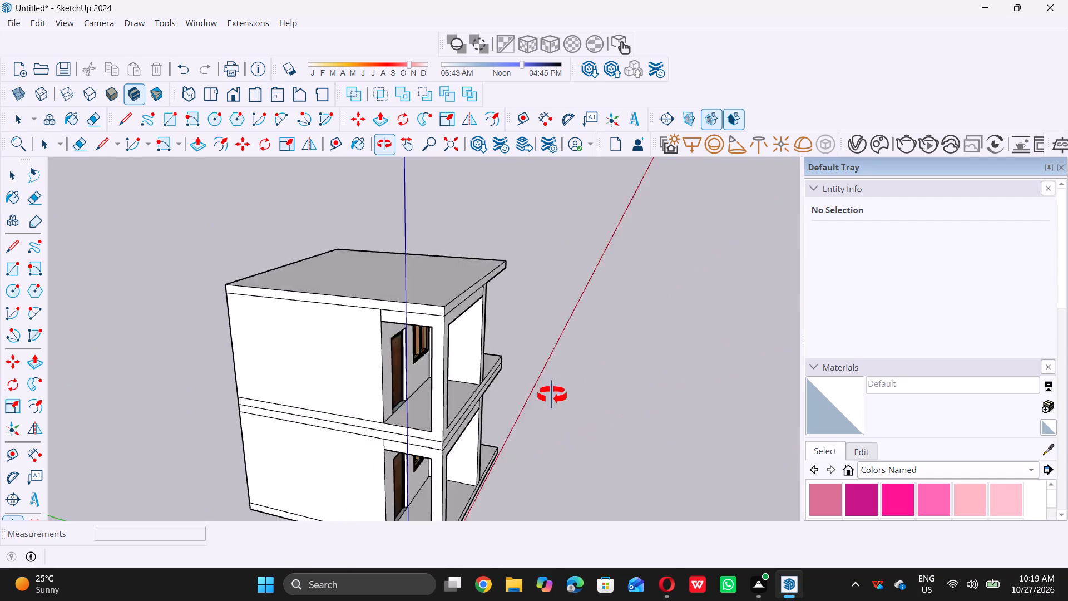
{"action": "middle_click_drag", "start_coordinate": [552, 395], "coordinate": [724, 395]}
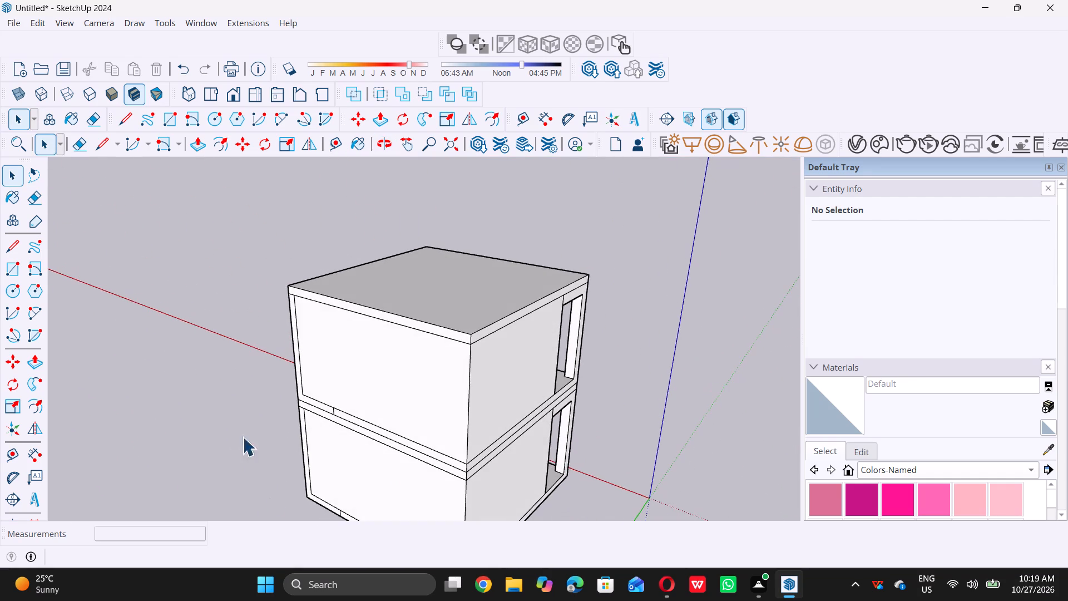
{"action": "middle_click_drag", "start_coordinate": [387, 434], "coordinate": [647, 407]}
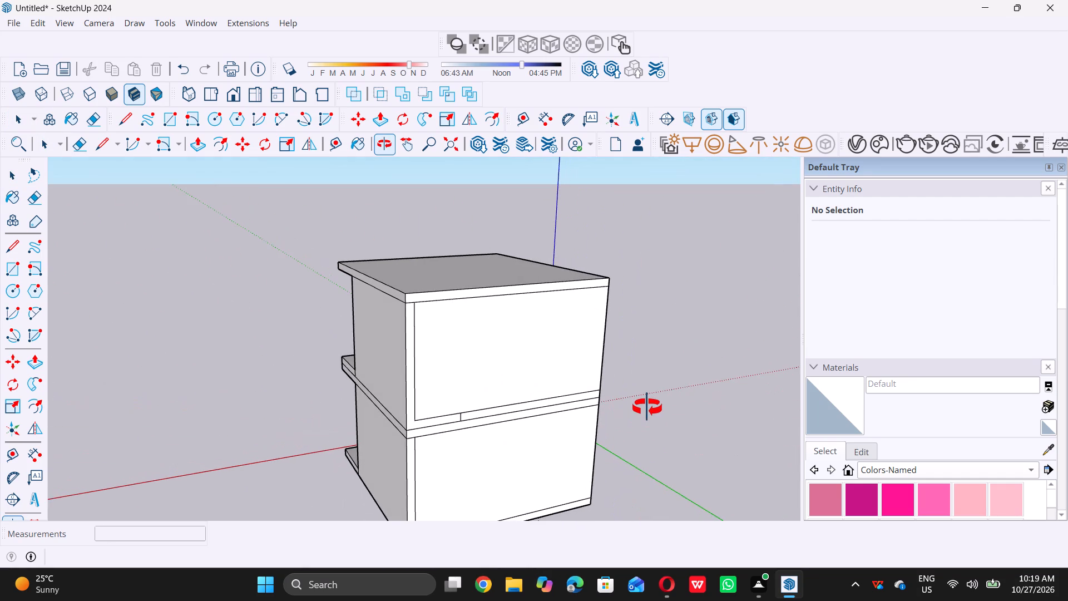
{"action": "middle_click_drag", "start_coordinate": [647, 407], "coordinate": [48, 407]}
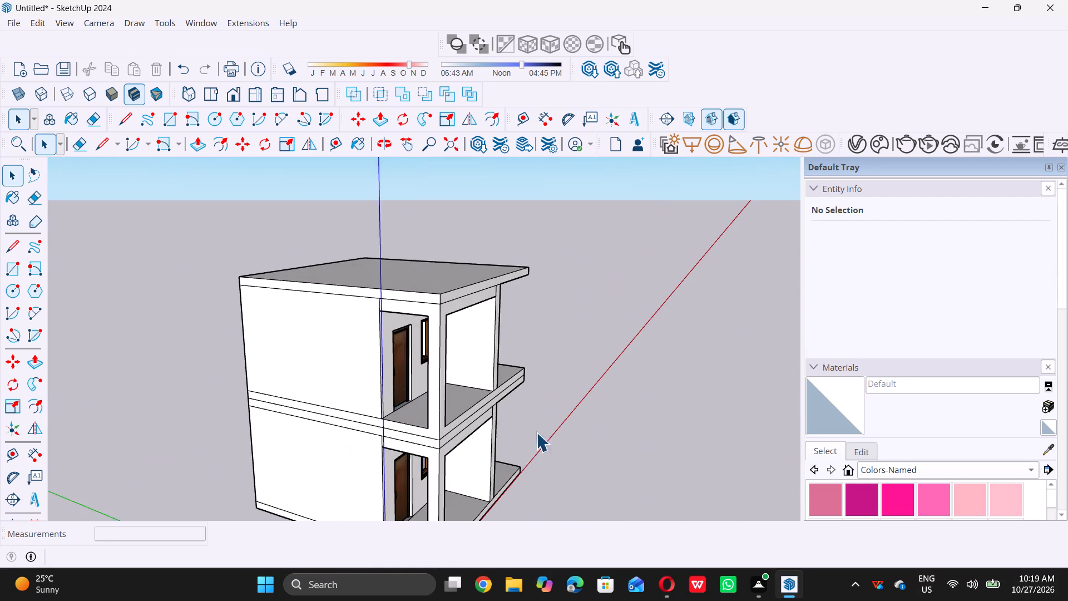
{"action": "middle_click_drag", "start_coordinate": [533, 420], "coordinate": [297, 396]}
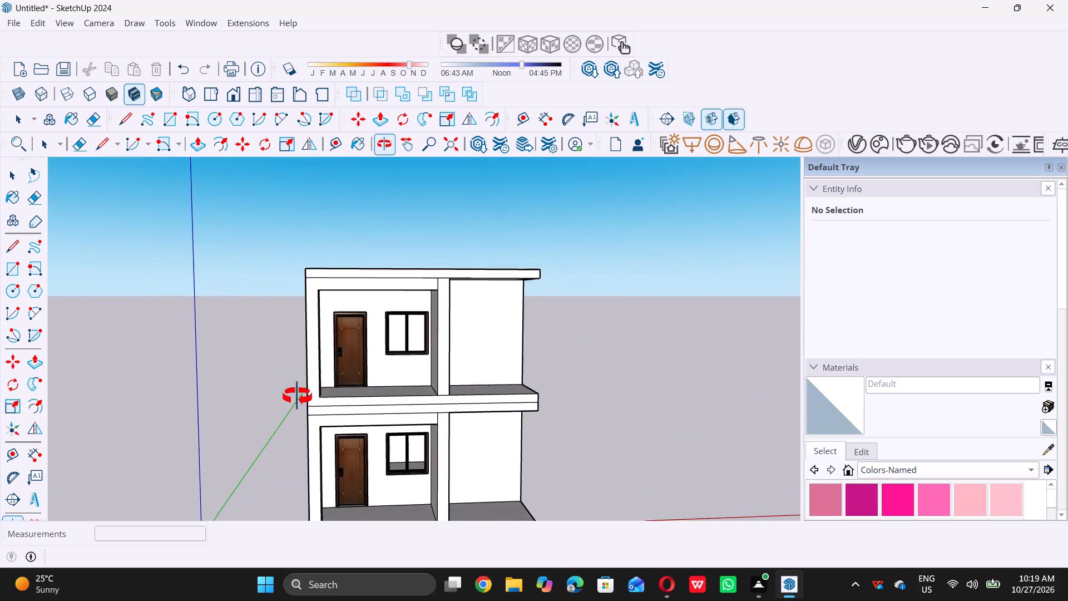
{"action": "middle_click_drag", "start_coordinate": [297, 396], "coordinate": [280, 392]}
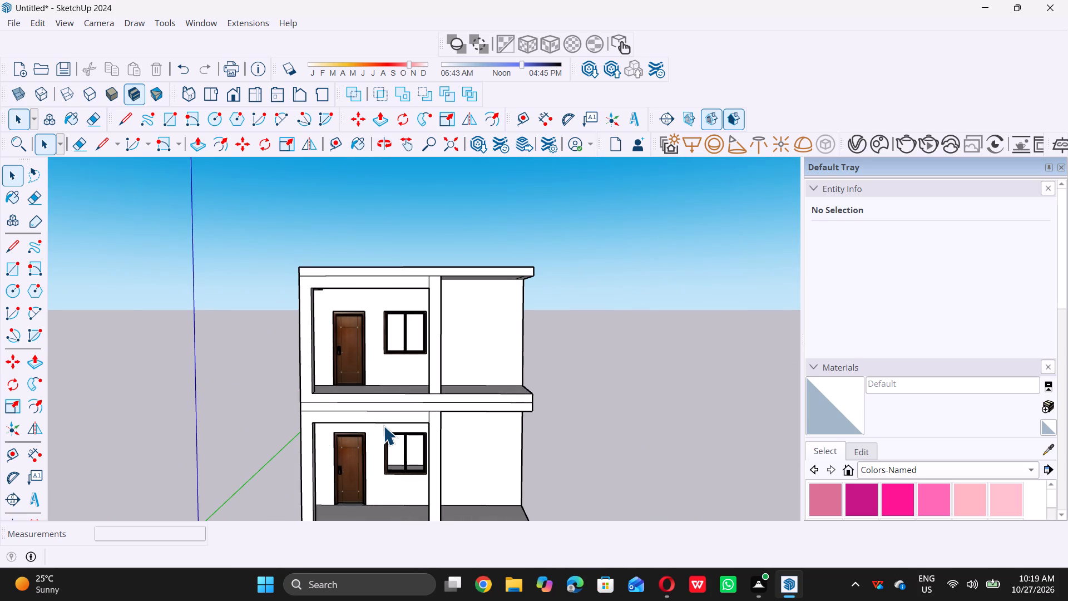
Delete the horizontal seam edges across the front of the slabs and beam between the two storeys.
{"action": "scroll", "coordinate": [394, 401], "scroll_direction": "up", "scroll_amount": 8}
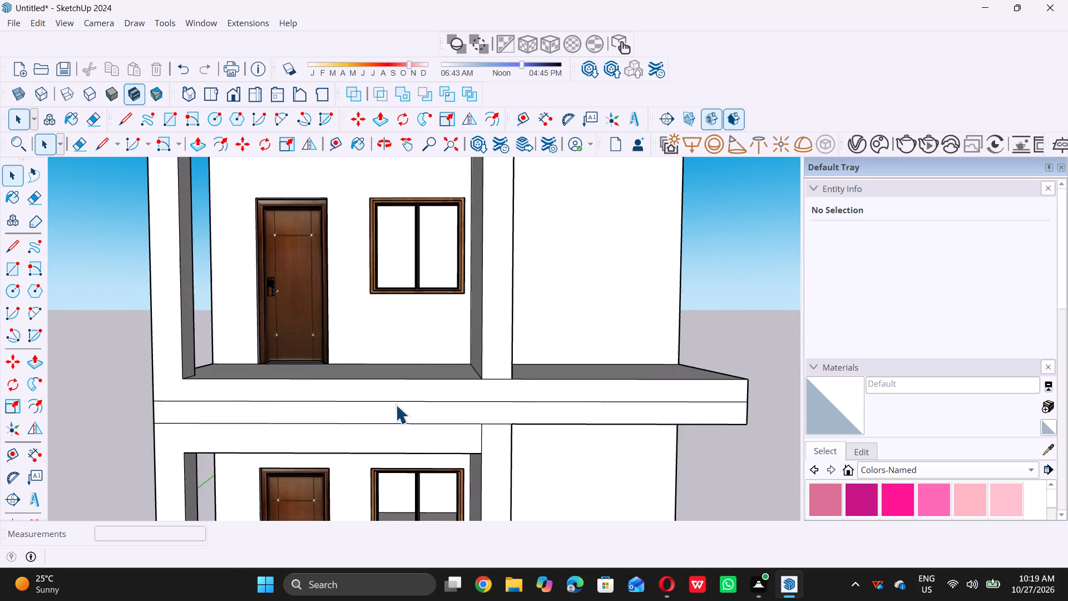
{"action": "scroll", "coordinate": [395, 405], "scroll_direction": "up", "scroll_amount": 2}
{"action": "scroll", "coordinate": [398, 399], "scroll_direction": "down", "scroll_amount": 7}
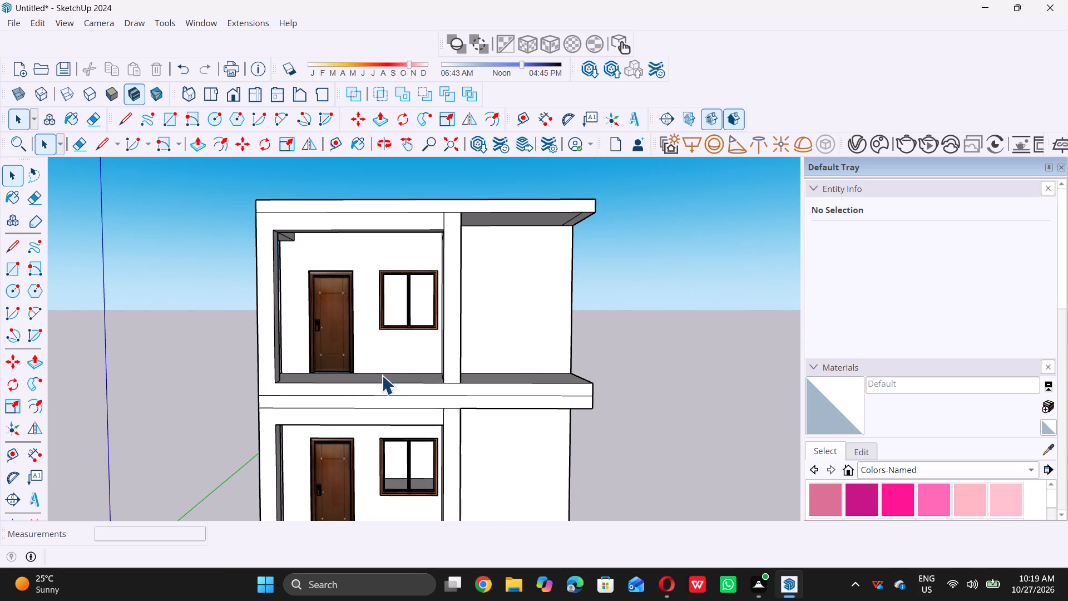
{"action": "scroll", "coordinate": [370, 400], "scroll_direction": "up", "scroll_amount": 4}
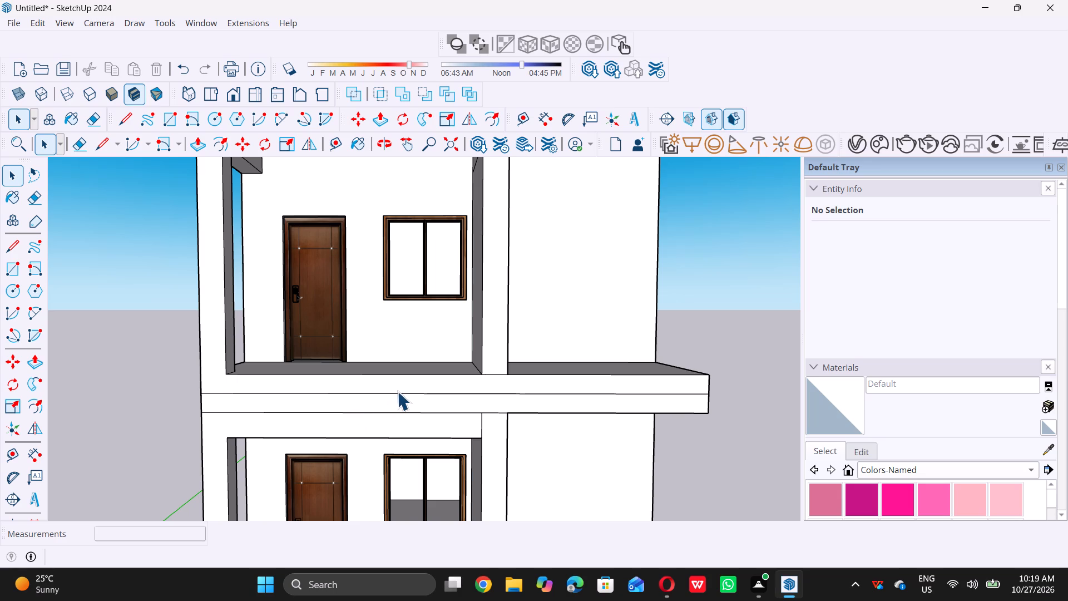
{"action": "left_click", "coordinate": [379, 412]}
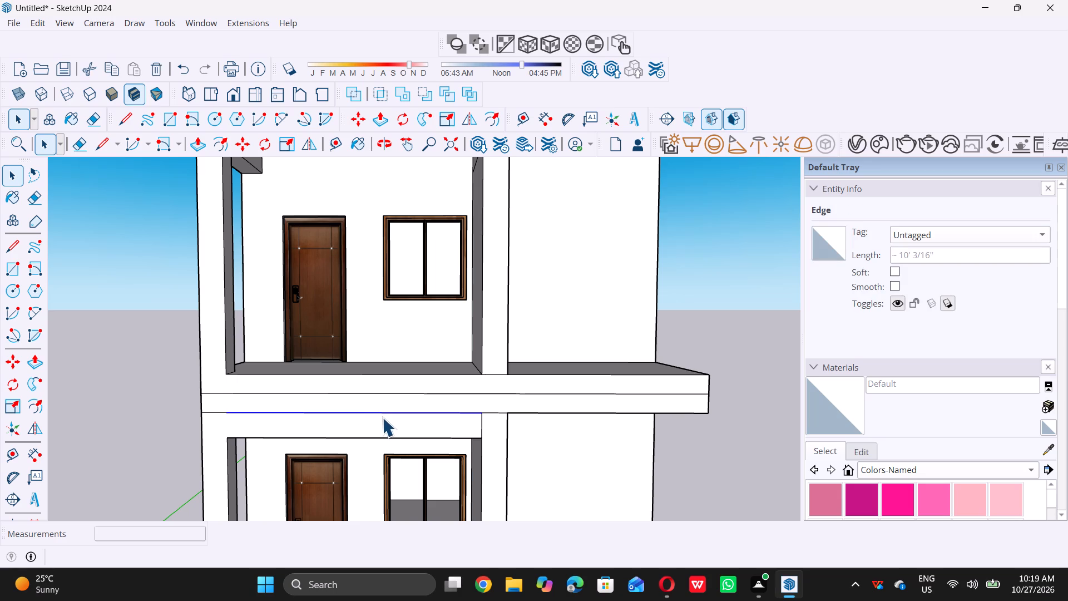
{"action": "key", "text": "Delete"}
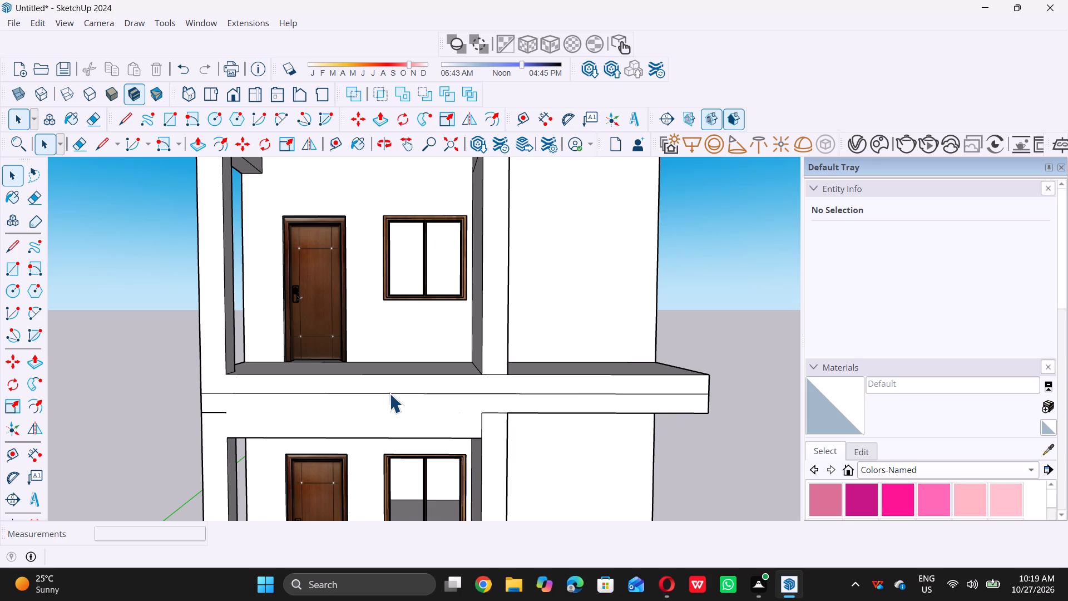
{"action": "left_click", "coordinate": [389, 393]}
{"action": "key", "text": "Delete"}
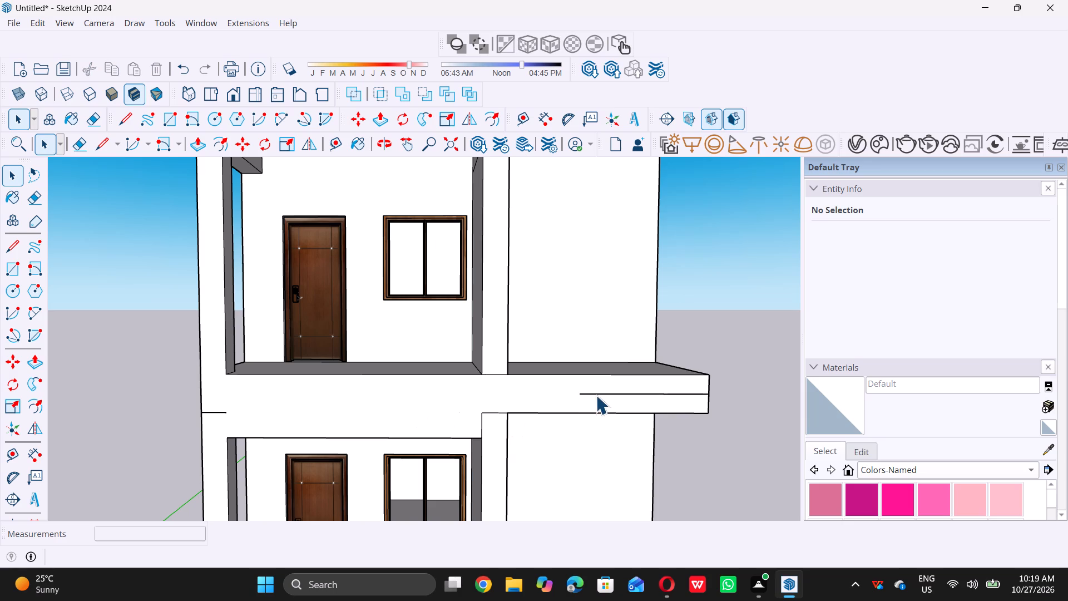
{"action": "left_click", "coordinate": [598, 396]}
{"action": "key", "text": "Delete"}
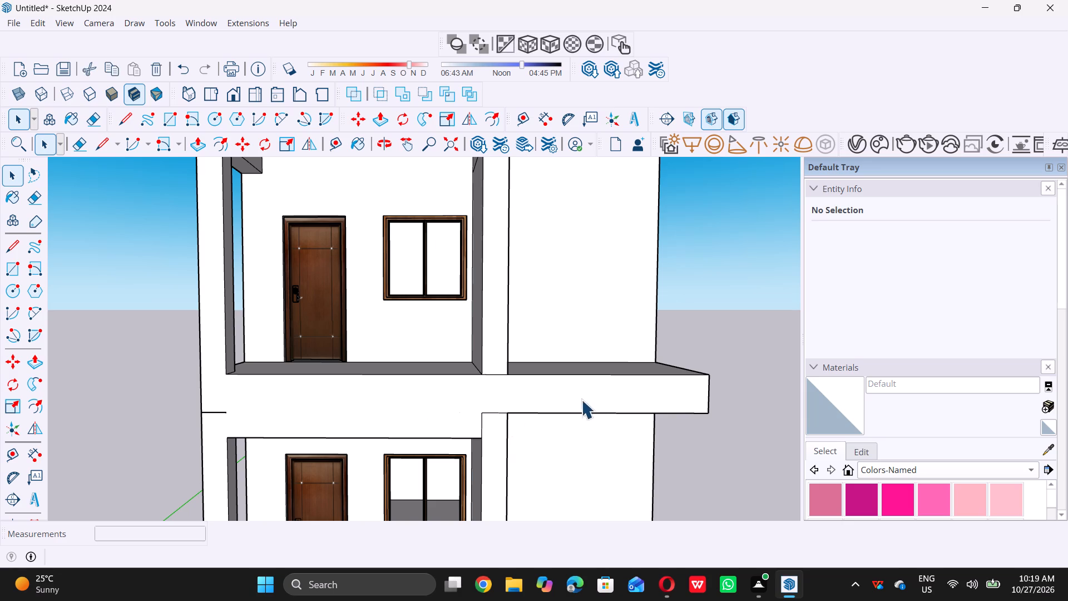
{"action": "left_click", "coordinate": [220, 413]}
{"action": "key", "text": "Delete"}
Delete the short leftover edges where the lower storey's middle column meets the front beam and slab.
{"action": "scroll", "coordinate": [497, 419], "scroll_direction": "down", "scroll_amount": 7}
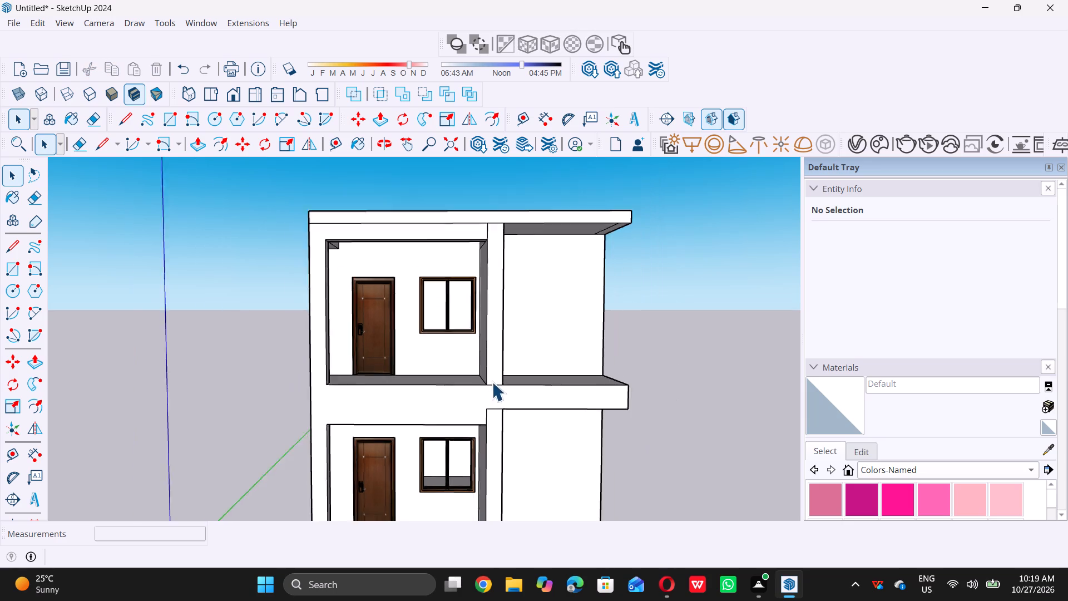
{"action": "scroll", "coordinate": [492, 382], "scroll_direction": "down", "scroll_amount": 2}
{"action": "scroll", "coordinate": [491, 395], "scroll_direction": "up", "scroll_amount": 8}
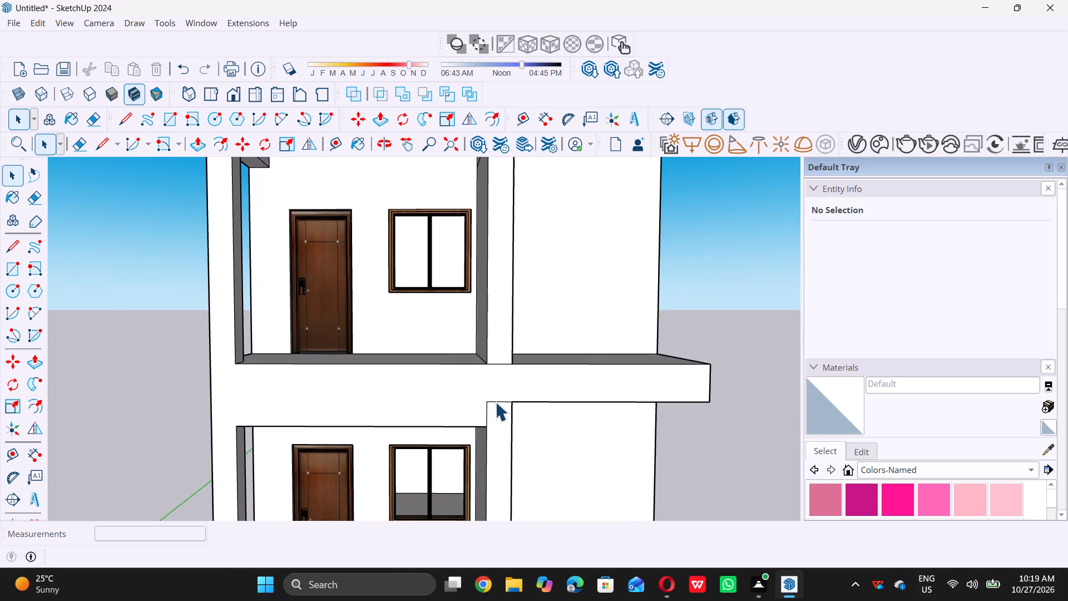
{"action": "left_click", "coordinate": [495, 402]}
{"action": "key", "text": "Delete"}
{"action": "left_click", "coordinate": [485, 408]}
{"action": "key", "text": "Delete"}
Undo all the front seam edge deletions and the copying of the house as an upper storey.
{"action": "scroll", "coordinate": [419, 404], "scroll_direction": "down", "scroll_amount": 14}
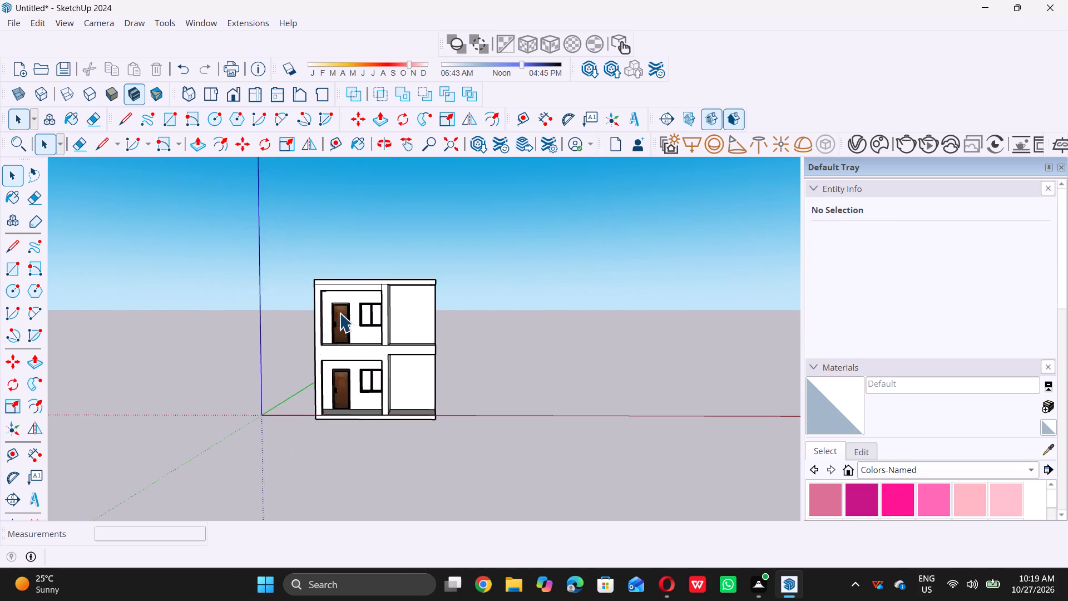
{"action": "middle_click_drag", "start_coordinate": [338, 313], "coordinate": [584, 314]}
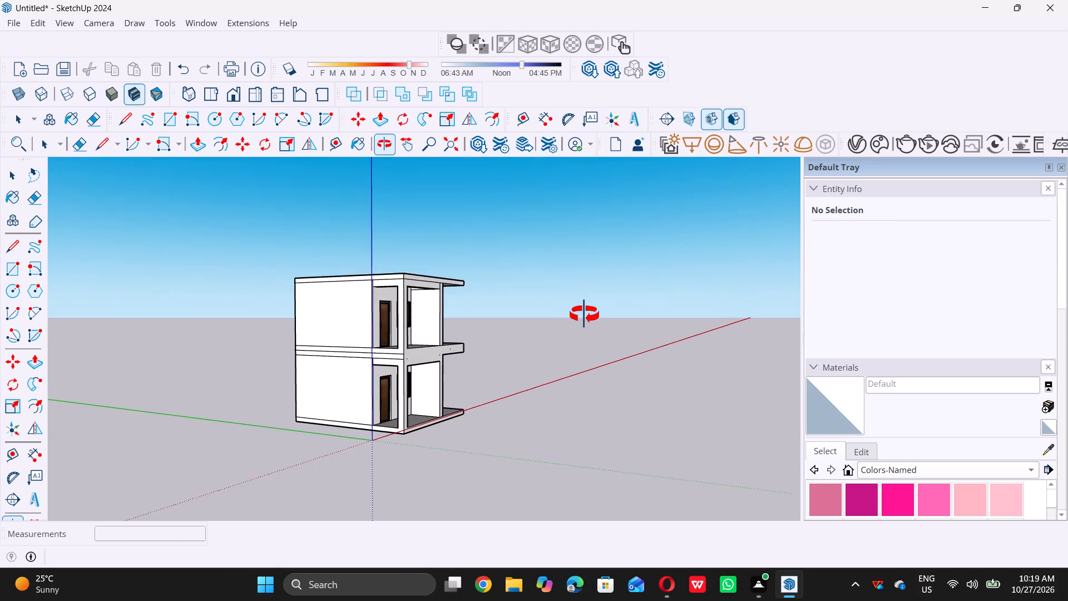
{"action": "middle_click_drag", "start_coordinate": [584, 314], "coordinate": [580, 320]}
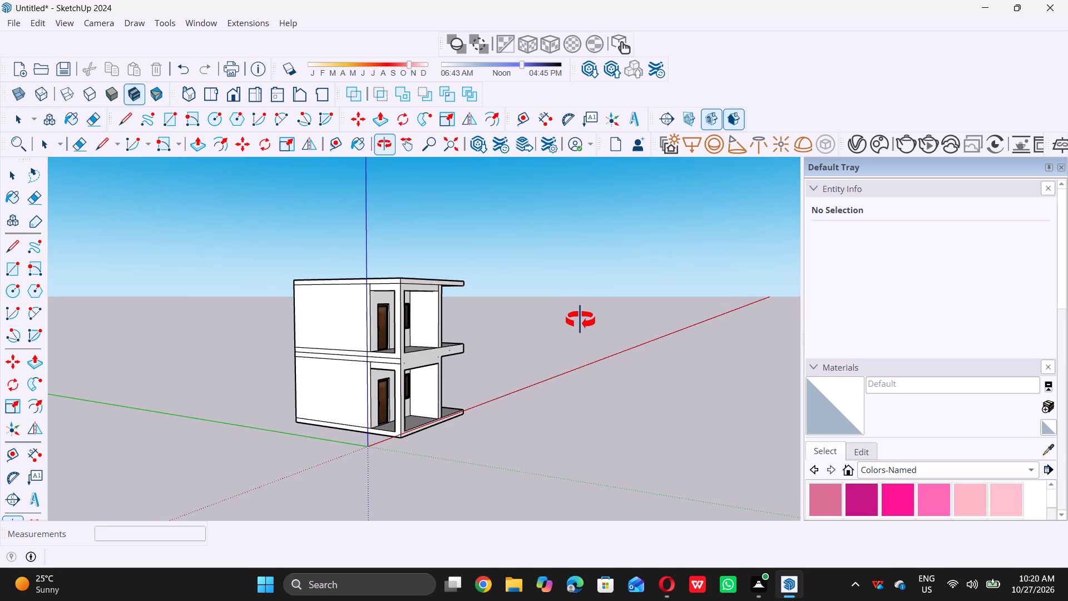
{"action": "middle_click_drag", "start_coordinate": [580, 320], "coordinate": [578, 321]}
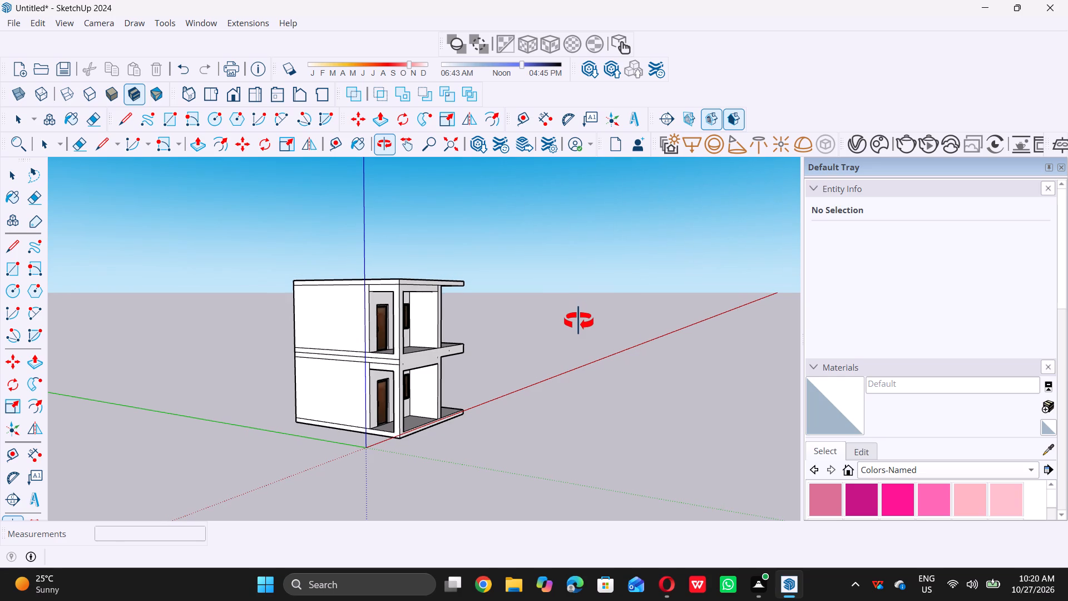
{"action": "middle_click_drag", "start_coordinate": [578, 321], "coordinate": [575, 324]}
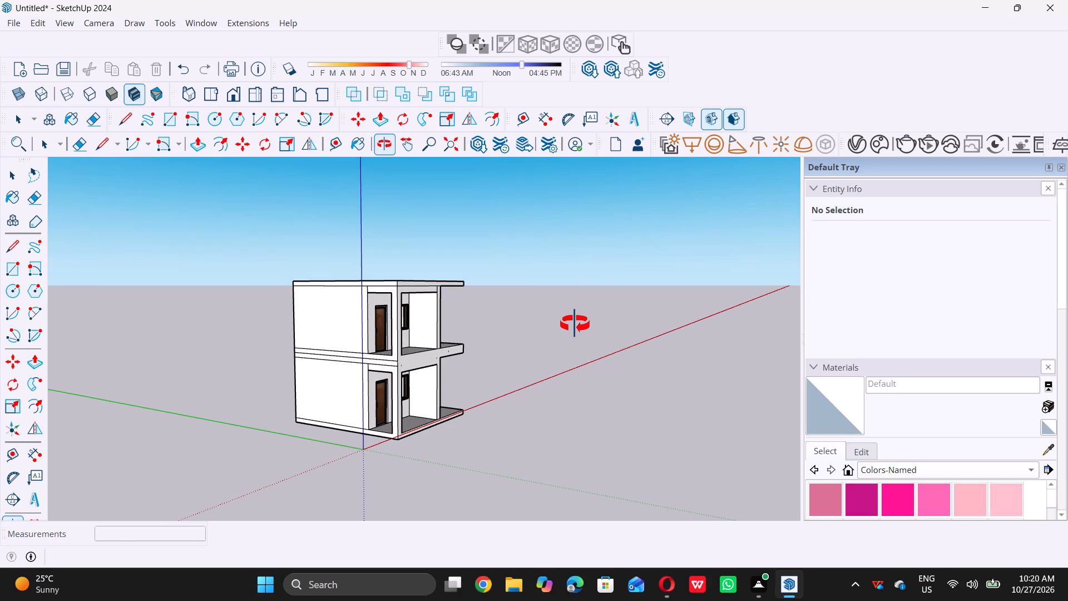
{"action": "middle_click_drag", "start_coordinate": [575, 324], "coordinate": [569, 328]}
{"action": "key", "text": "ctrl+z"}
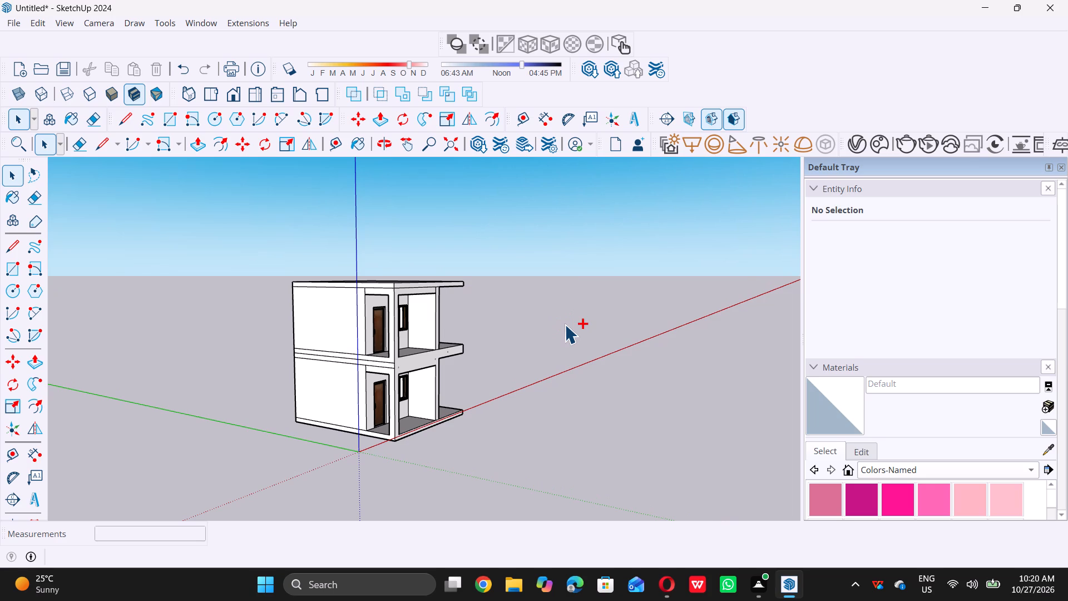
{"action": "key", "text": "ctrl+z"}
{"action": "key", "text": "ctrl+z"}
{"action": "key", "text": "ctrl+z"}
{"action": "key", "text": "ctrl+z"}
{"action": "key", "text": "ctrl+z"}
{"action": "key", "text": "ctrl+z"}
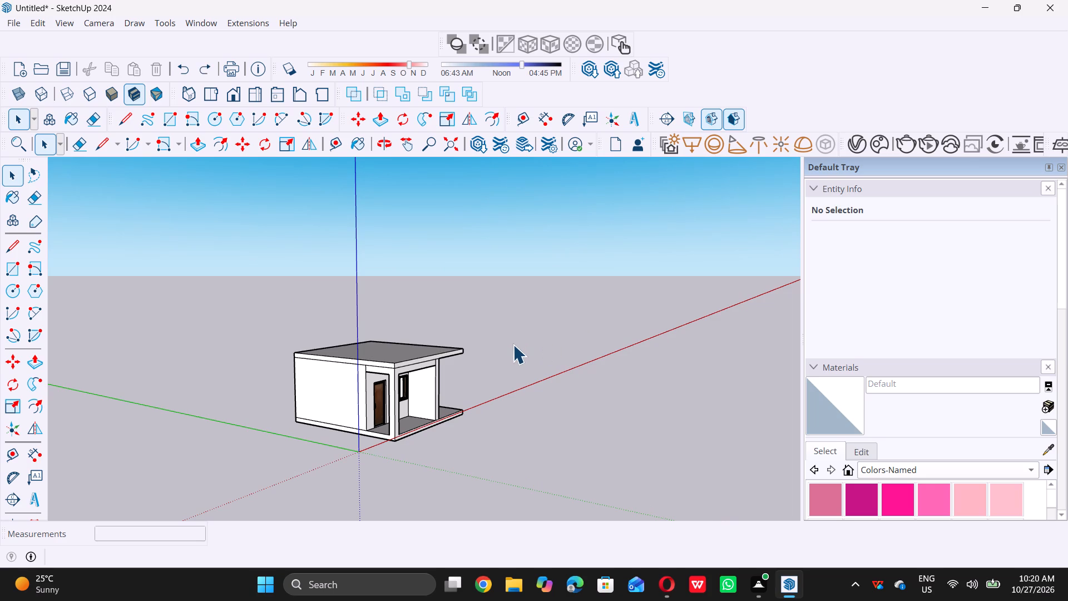
Undo the roof slab's extension over the porch and its extrusion across the room.
{"action": "key", "text": "ctrl+z"}
{"action": "key", "text": "ctrl+z"}
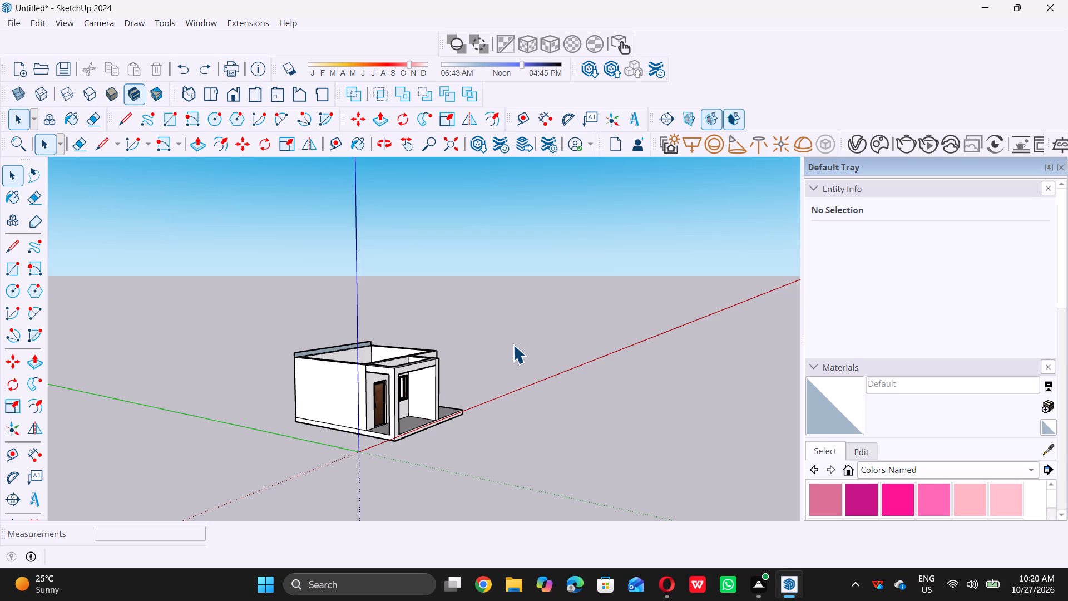
Undo the remaining strip of the roof slab along the top of the room's outer wall.
{"action": "key", "text": "ctrl+z"}
Select the whole house and copy it straight up 10' 9" from its base corner to the top of the corner column.
{"action": "scroll", "coordinate": [471, 411], "scroll_direction": "down", "scroll_amount": 3}
{"action": "middle_click_drag", "start_coordinate": [458, 433], "coordinate": [360, 477]}
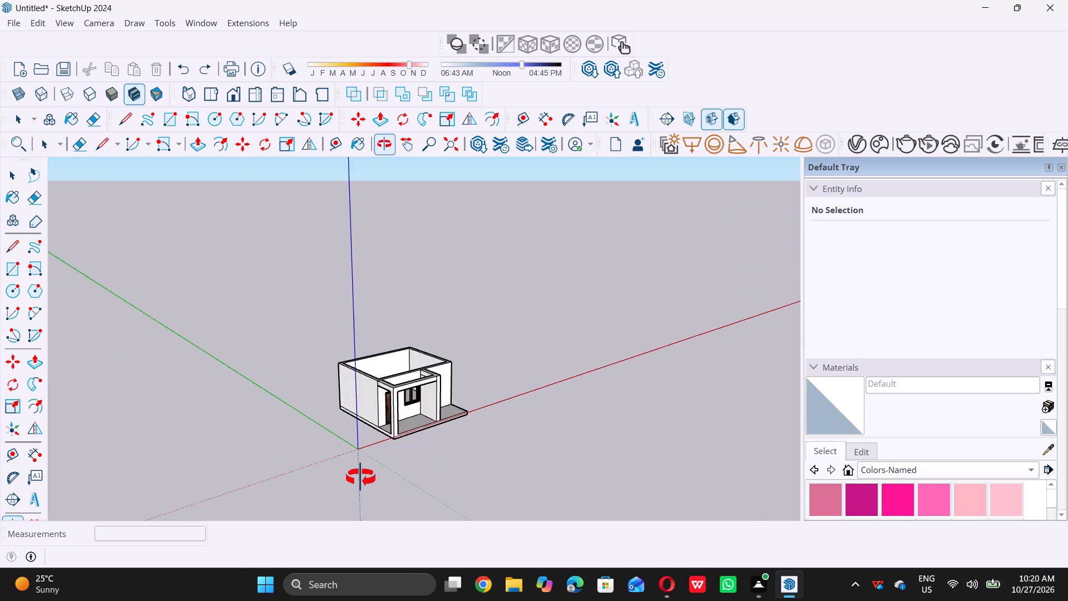
{"action": "middle_click_drag", "start_coordinate": [360, 477], "coordinate": [285, 469]}
{"action": "scroll", "coordinate": [457, 479], "scroll_direction": "up", "scroll_amount": 5}
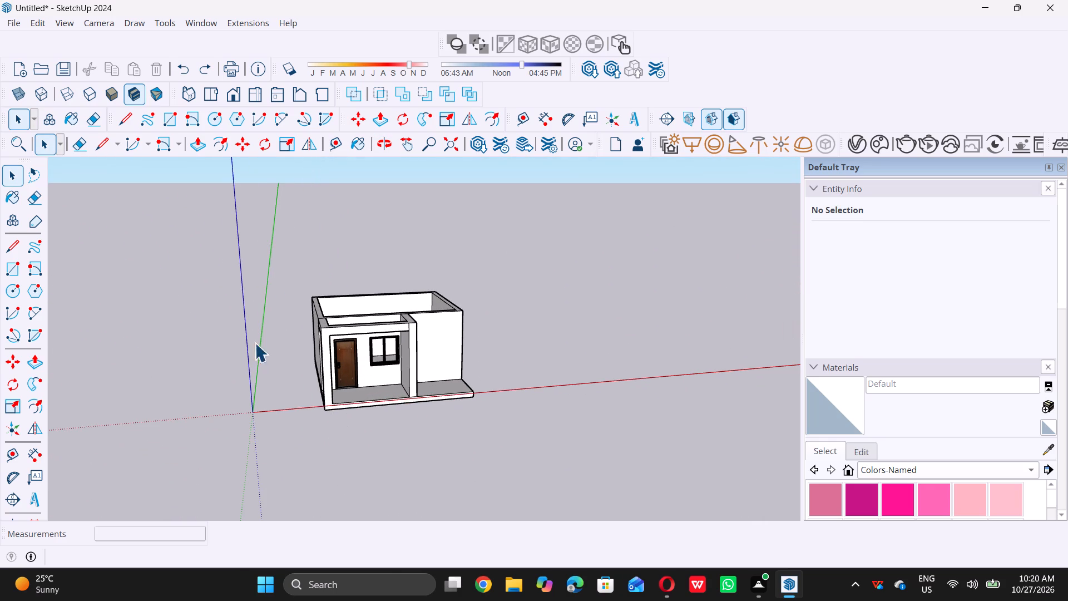
{"action": "left_click_drag", "start_coordinate": [263, 265], "coordinate": [528, 441]}
{"action": "left_click", "coordinate": [528, 441]}
{"action": "left_click_drag", "start_coordinate": [282, 290], "coordinate": [534, 449]}
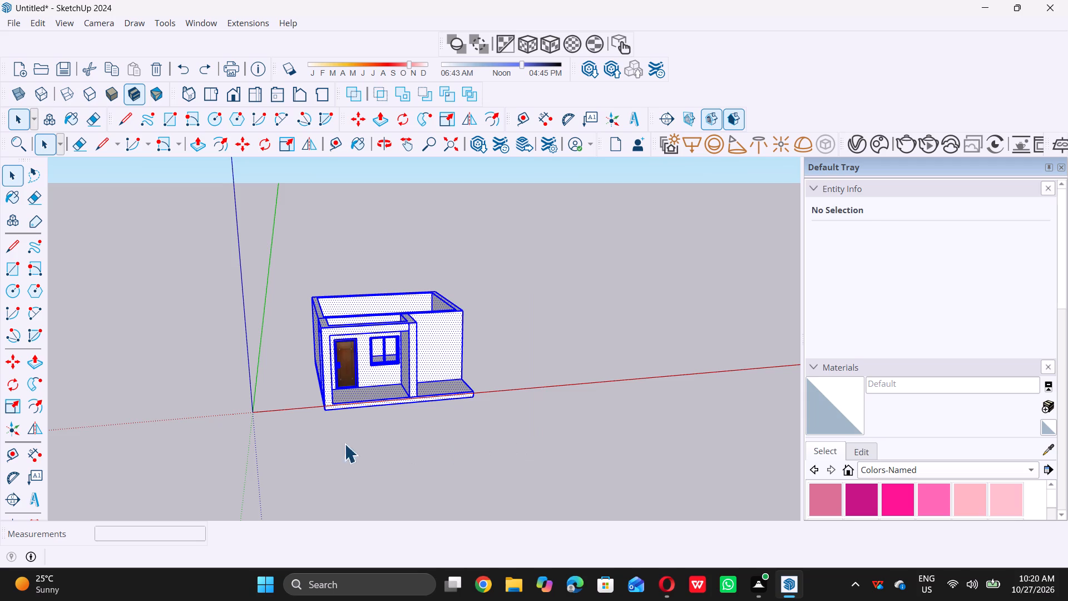
{"action": "middle_click_drag", "start_coordinate": [267, 432], "coordinate": [406, 432]}
{"action": "scroll", "coordinate": [388, 438], "scroll_direction": "up", "scroll_amount": 2}
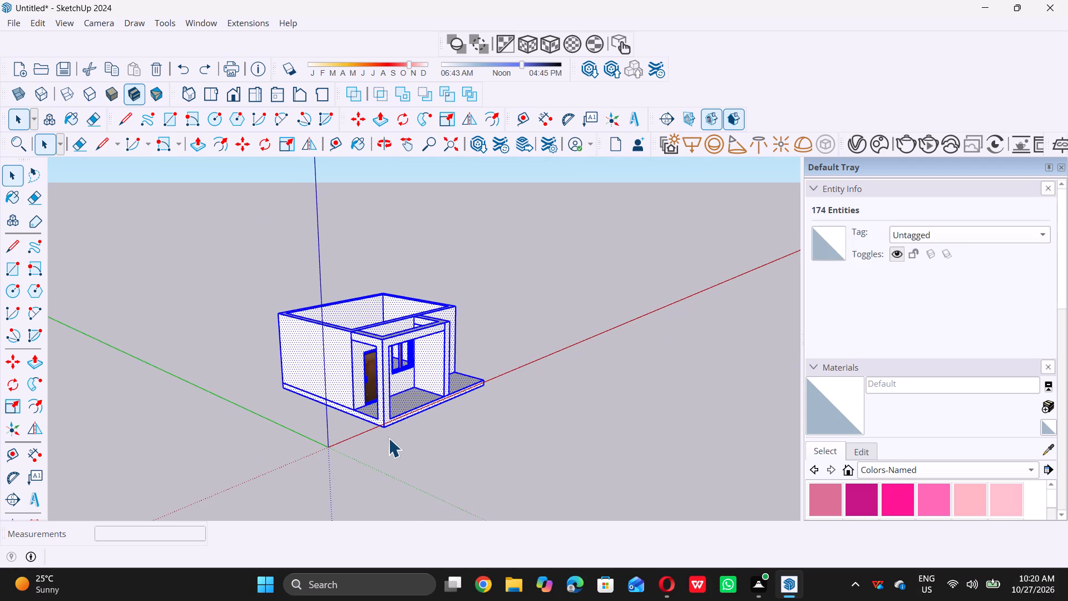
{"action": "scroll", "coordinate": [388, 438], "scroll_direction": "up", "scroll_amount": 1}
{"action": "key", "text": "m"}
{"action": "scroll", "coordinate": [370, 427], "scroll_direction": "up", "scroll_amount": 3}
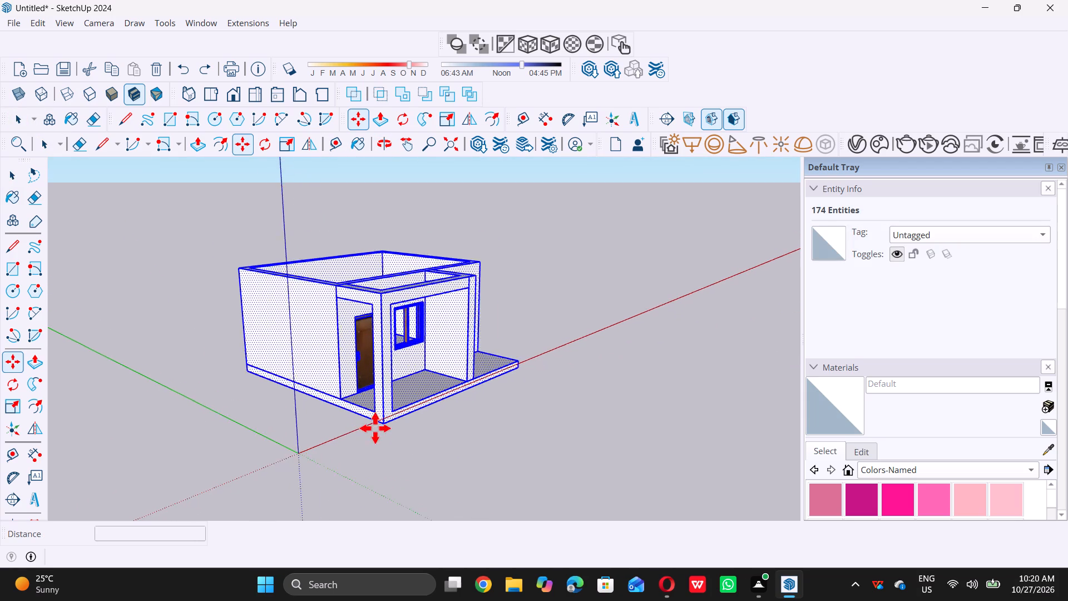
{"action": "left_click", "coordinate": [385, 423]}
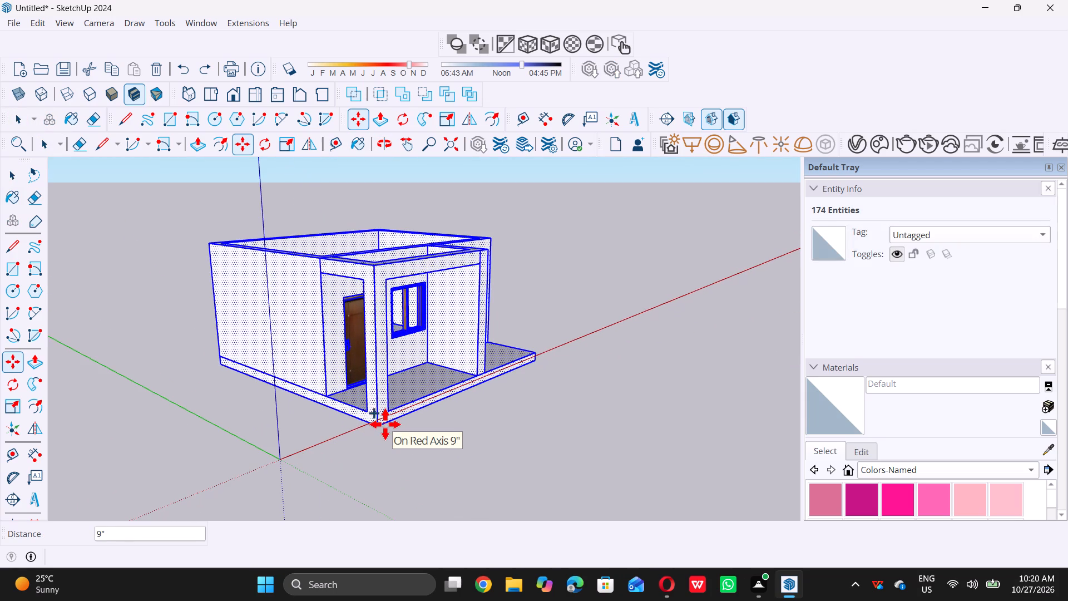
{"action": "scroll", "coordinate": [378, 269], "scroll_direction": "up", "scroll_amount": 4}
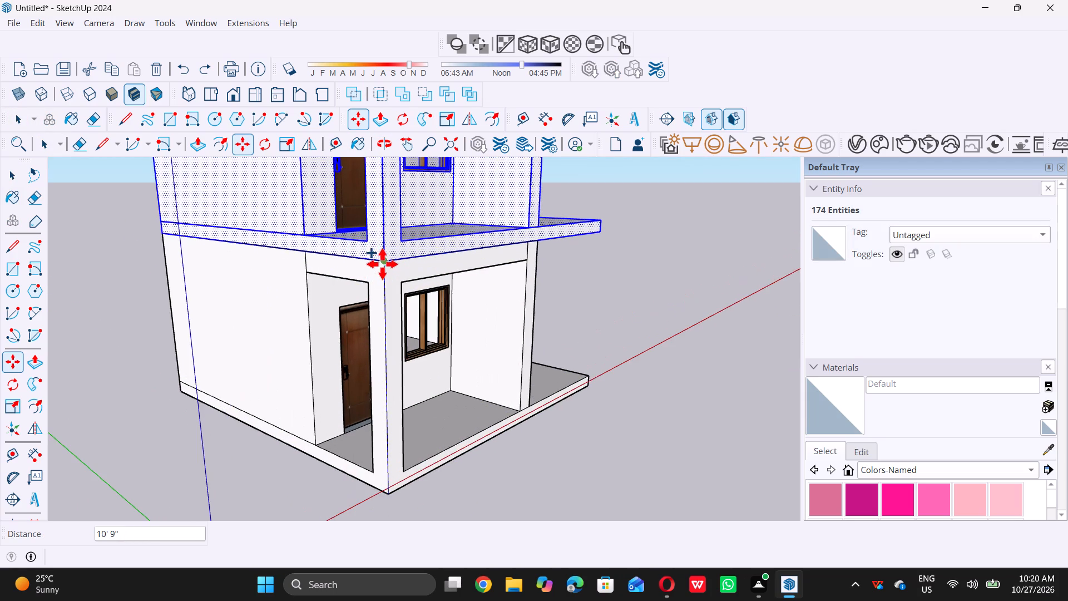
{"action": "left_click", "coordinate": [383, 263]}
{"action": "key", "text": "space"}
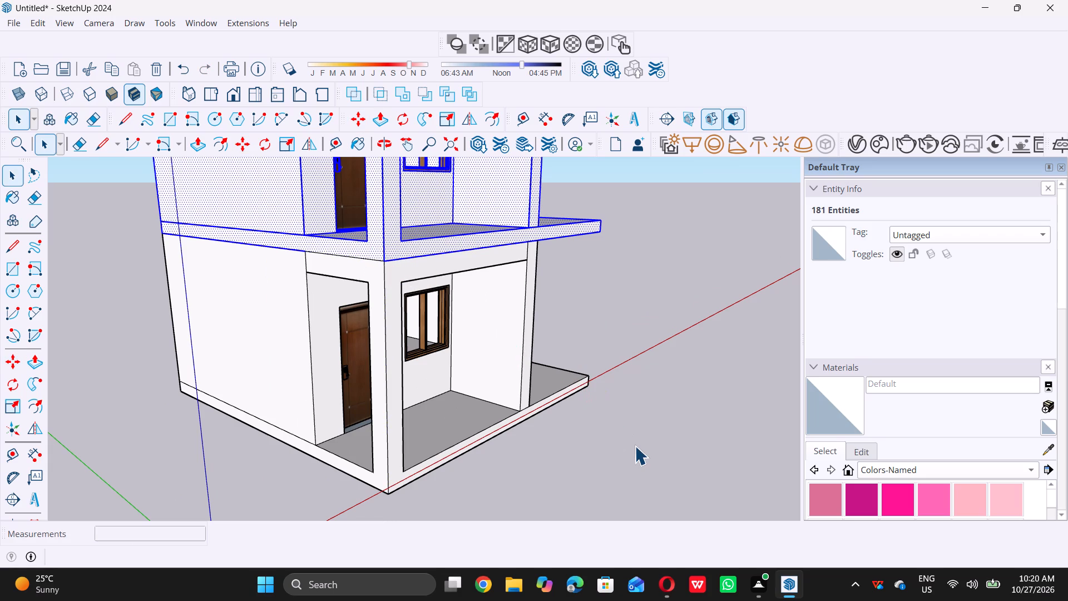
{"action": "left_click", "coordinate": [635, 446]}
Erase the horizontal seam edges and the short vertical beam edge between the storeys on the side elevation by the porch.
{"action": "scroll", "coordinate": [641, 443], "scroll_direction": "down", "scroll_amount": 6}
{"action": "middle_click_drag", "start_coordinate": [288, 289], "coordinate": [674, 299]}
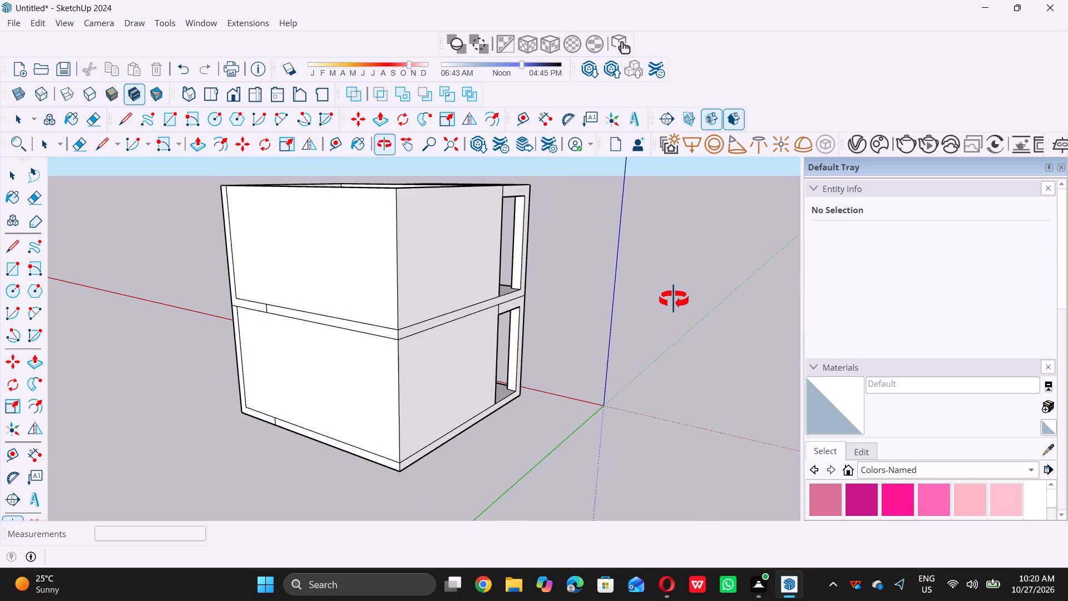
{"action": "middle_click_drag", "start_coordinate": [674, 299], "coordinate": [98, 284]}
{"action": "scroll", "coordinate": [220, 341], "scroll_direction": "down", "scroll_amount": 3}
{"action": "middle_click_drag", "start_coordinate": [263, 352], "coordinate": [427, 344]}
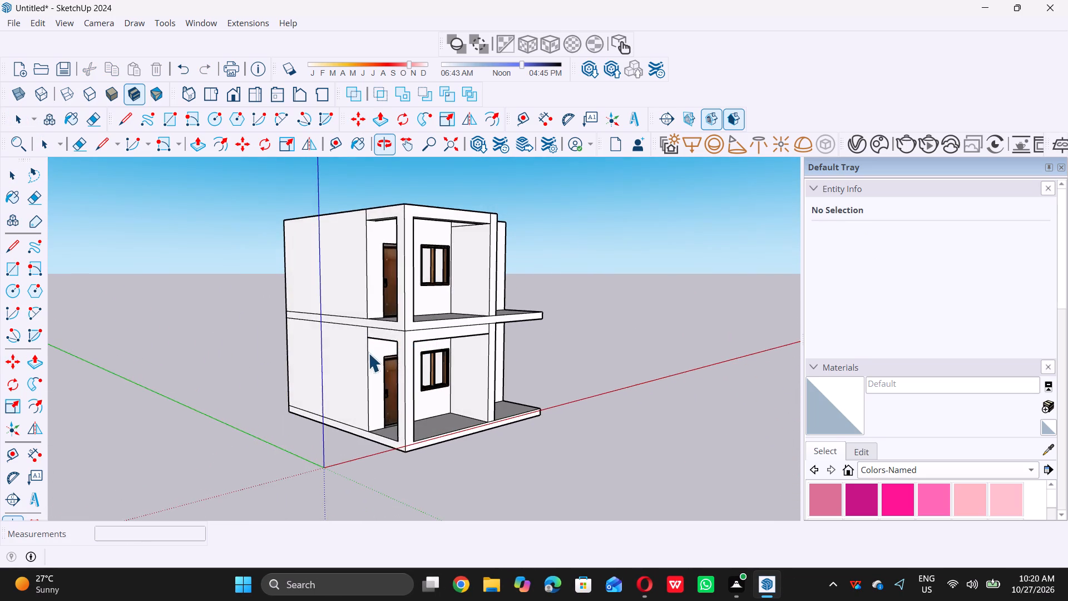
{"action": "scroll", "coordinate": [363, 341], "scroll_direction": "up", "scroll_amount": 14}
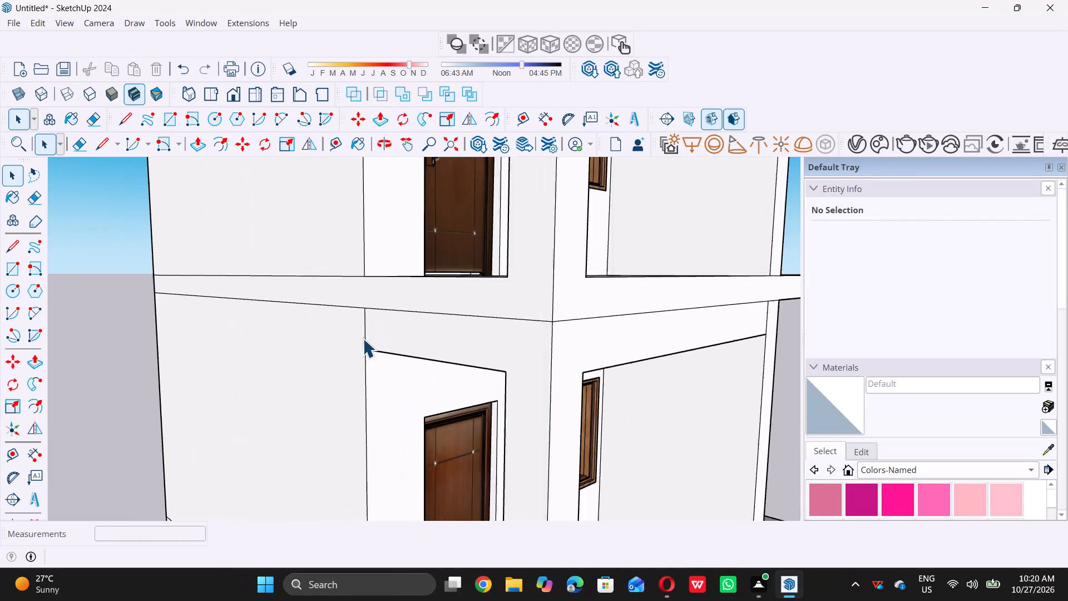
{"action": "key", "text": "e"}
{"action": "left_click", "coordinate": [363, 334]}
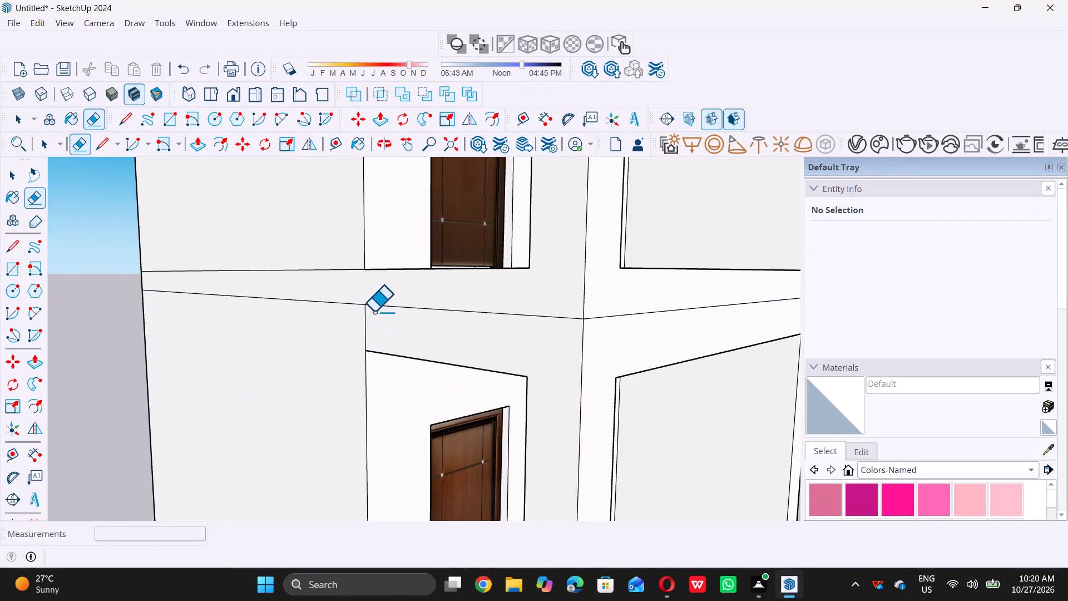
{"action": "double_click", "coordinate": [363, 323]}
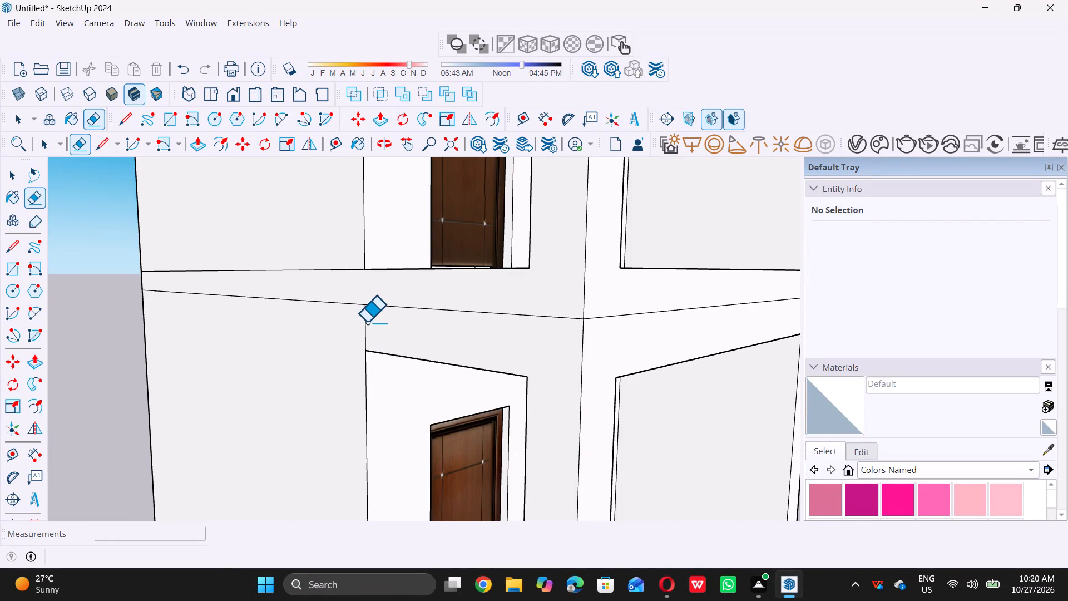
{"action": "scroll", "coordinate": [365, 322], "scroll_direction": "up", "scroll_amount": 6}
{"action": "left_click", "coordinate": [363, 313]}
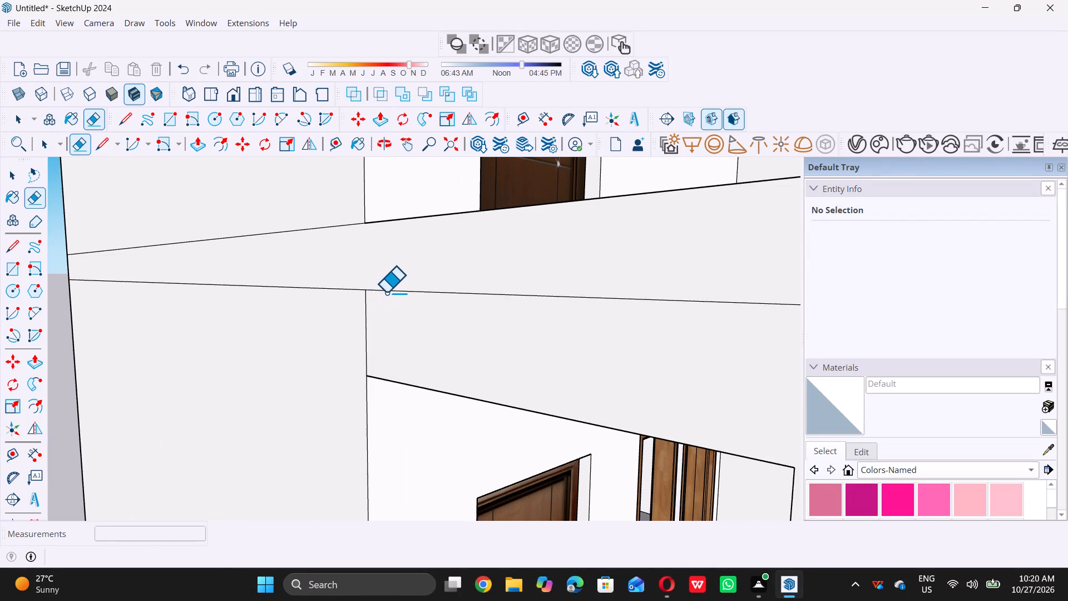
{"action": "left_click", "coordinate": [388, 291]}
{"action": "left_click", "coordinate": [379, 288]}
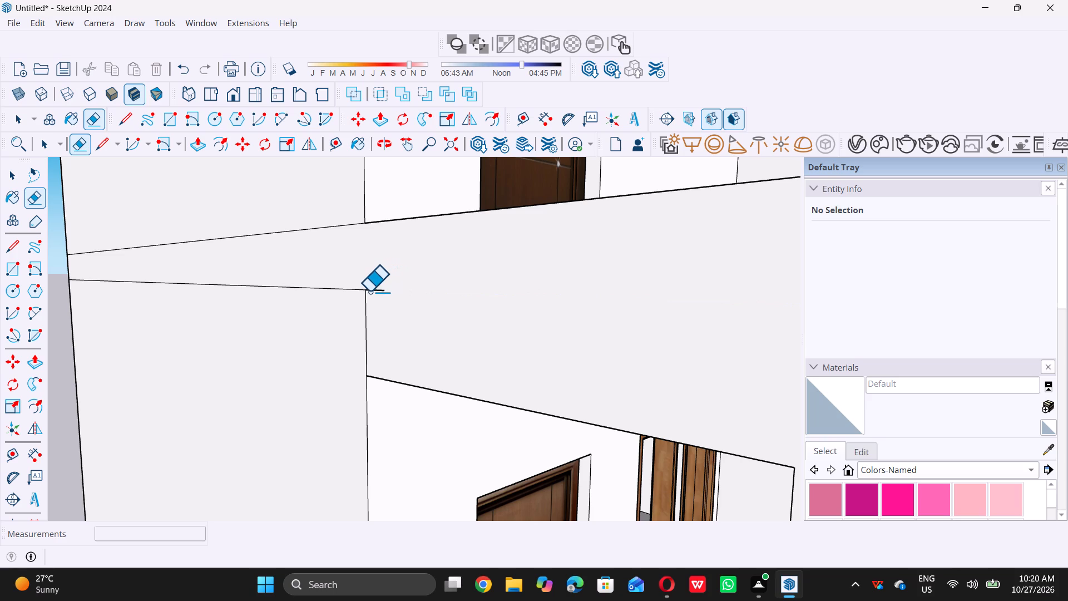
{"action": "left_click", "coordinate": [374, 290]}
{"action": "left_click", "coordinate": [360, 290]}
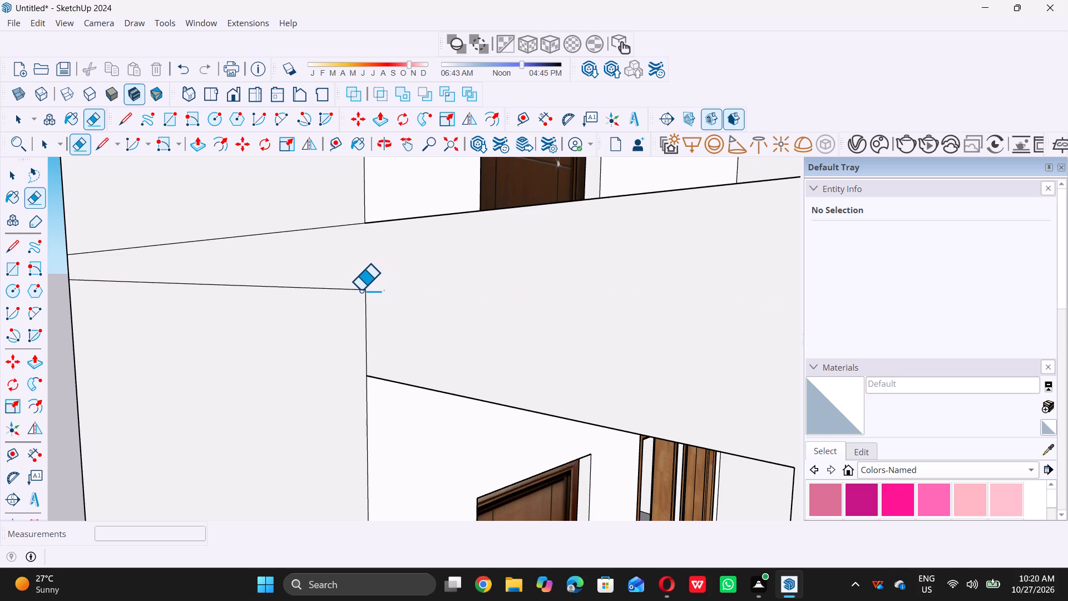
{"action": "left_click", "coordinate": [364, 292]}
{"action": "scroll", "coordinate": [320, 319], "scroll_direction": "down", "scroll_amount": 5}
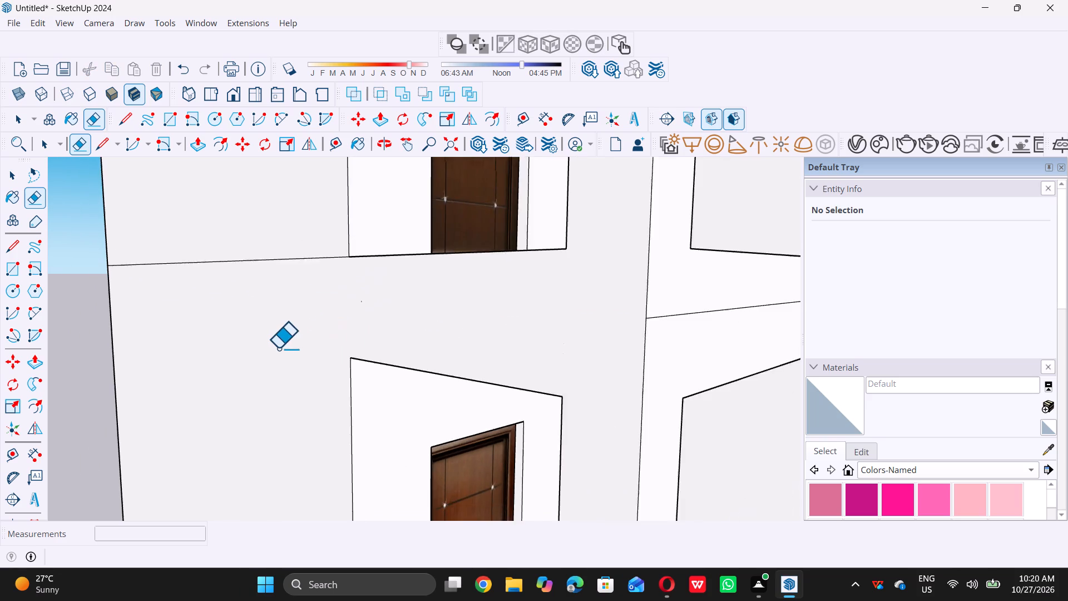
Erase the front beam's horizontal seam and the short leftover edges where the lower middle column meets the beam and slab.
{"action": "scroll", "coordinate": [278, 348], "scroll_direction": "down", "scroll_amount": 9}
{"action": "middle_click_drag", "start_coordinate": [531, 350], "coordinate": [420, 332]}
{"action": "scroll", "coordinate": [349, 311], "scroll_direction": "up", "scroll_amount": 4}
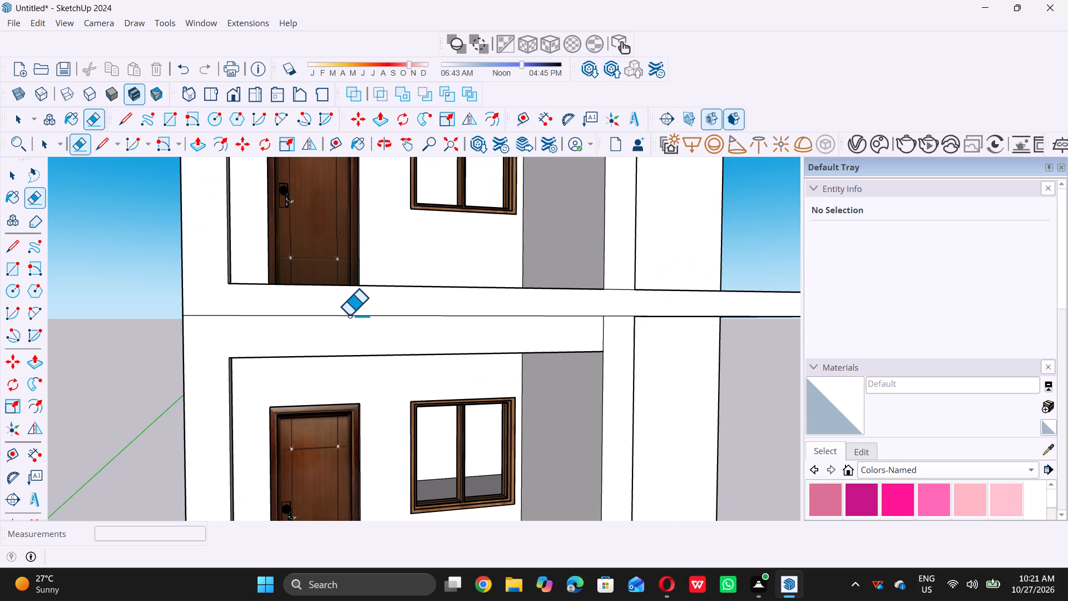
{"action": "left_click", "coordinate": [349, 315]}
{"action": "scroll", "coordinate": [354, 321], "scroll_direction": "down", "scroll_amount": 5}
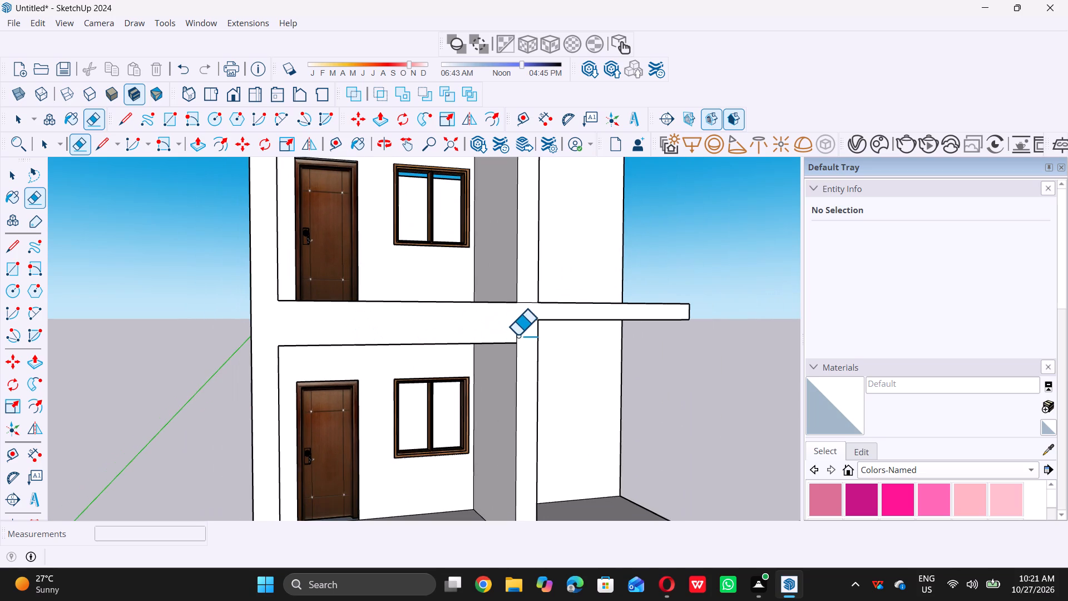
{"action": "scroll", "coordinate": [518, 335], "scroll_direction": "up", "scroll_amount": 8}
{"action": "left_click", "coordinate": [527, 300]}
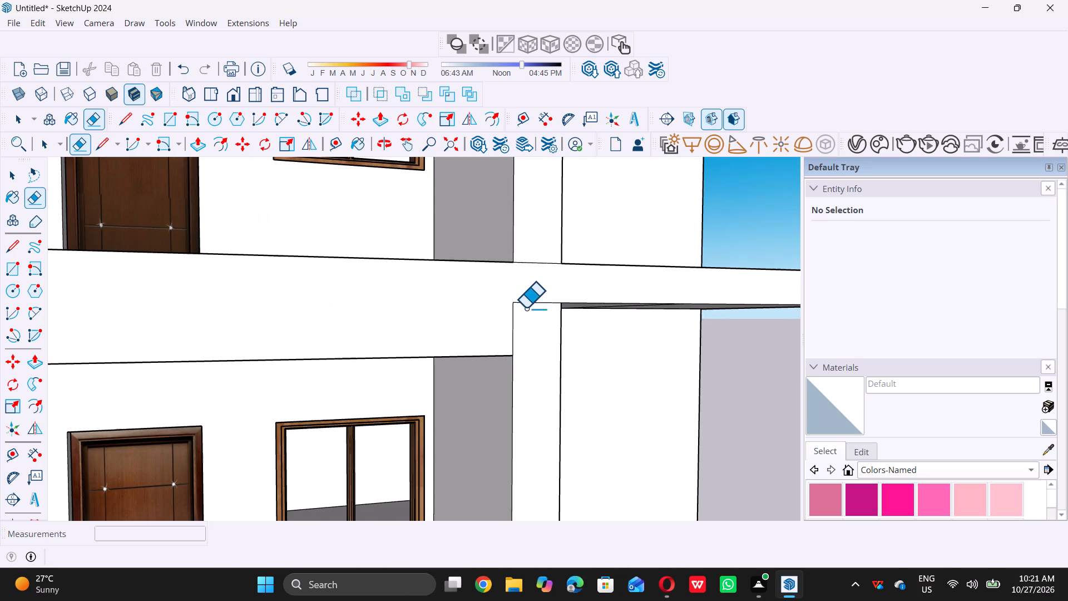
{"action": "left_click", "coordinate": [525, 303]}
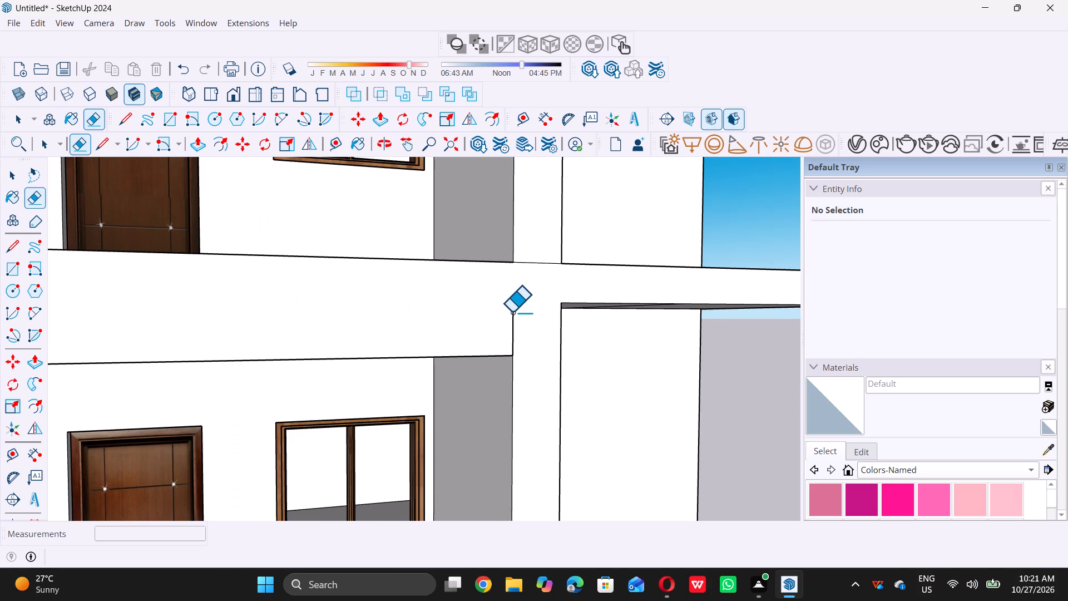
{"action": "left_click", "coordinate": [512, 312]}
{"action": "scroll", "coordinate": [503, 329], "scroll_direction": "down", "scroll_amount": 18}
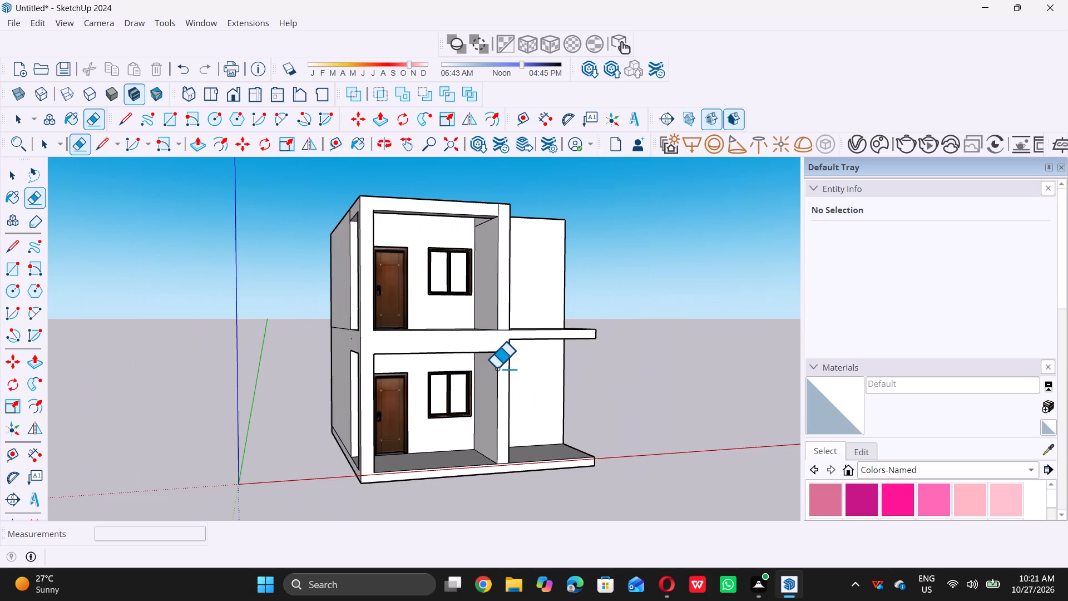
{"action": "scroll", "coordinate": [496, 368], "scroll_direction": "down", "scroll_amount": 2}
{"action": "key", "text": "space"}
Examine the stacked two-storey house from the front and from its open side bay.
{"action": "scroll", "coordinate": [503, 391], "scroll_direction": "down", "scroll_amount": 9}
{"action": "middle_click_drag", "start_coordinate": [523, 365], "coordinate": [433, 344]}
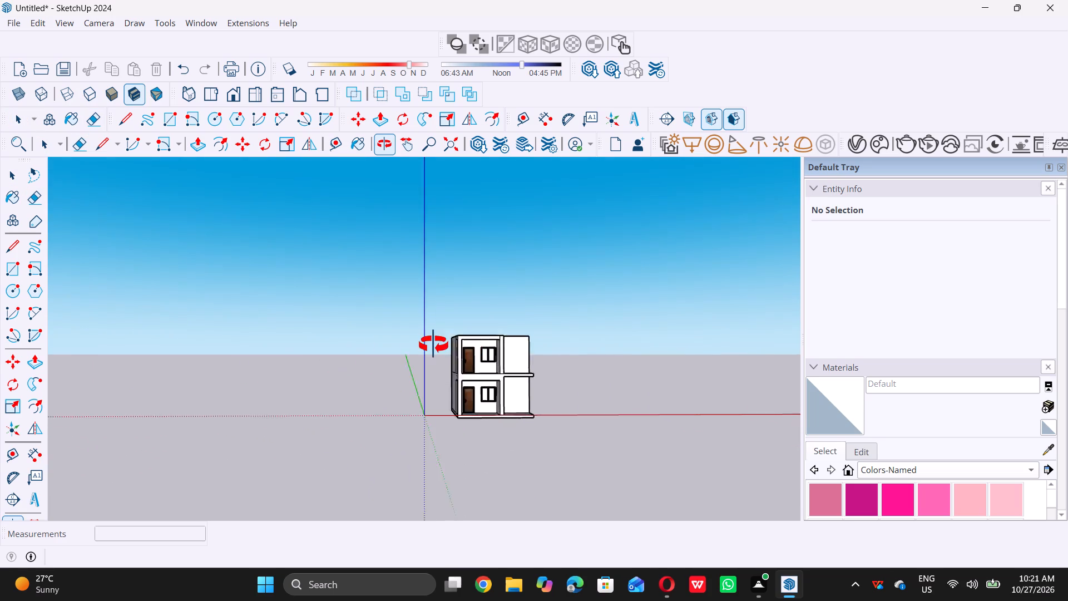
{"action": "middle_click_drag", "start_coordinate": [433, 344], "coordinate": [441, 356]}
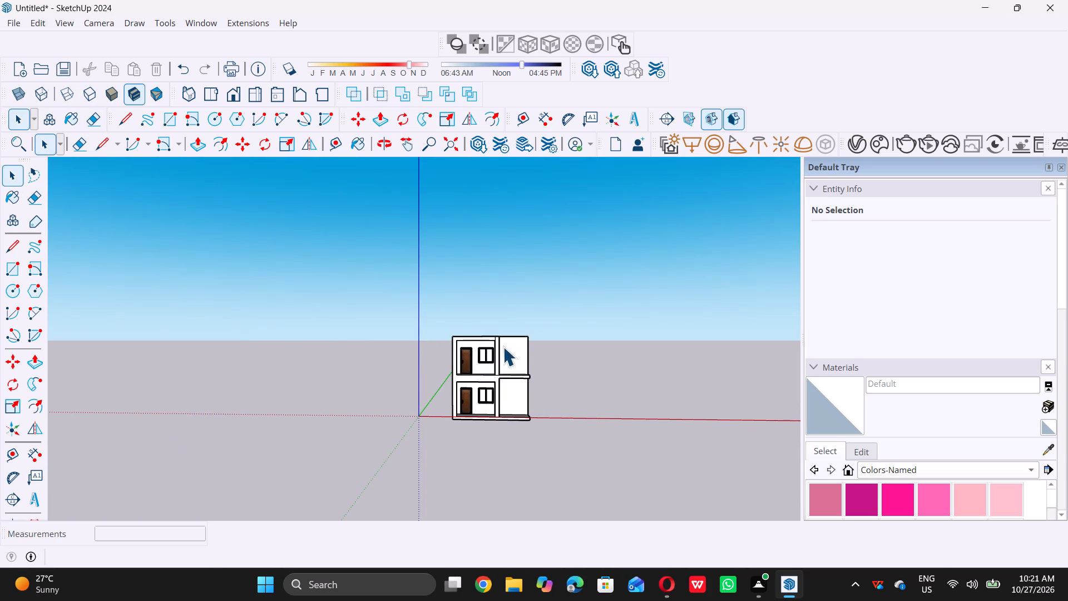
{"action": "middle_click_drag", "start_coordinate": [496, 338], "coordinate": [477, 339]}
{"action": "scroll", "coordinate": [484, 413], "scroll_direction": "up", "scroll_amount": 1}
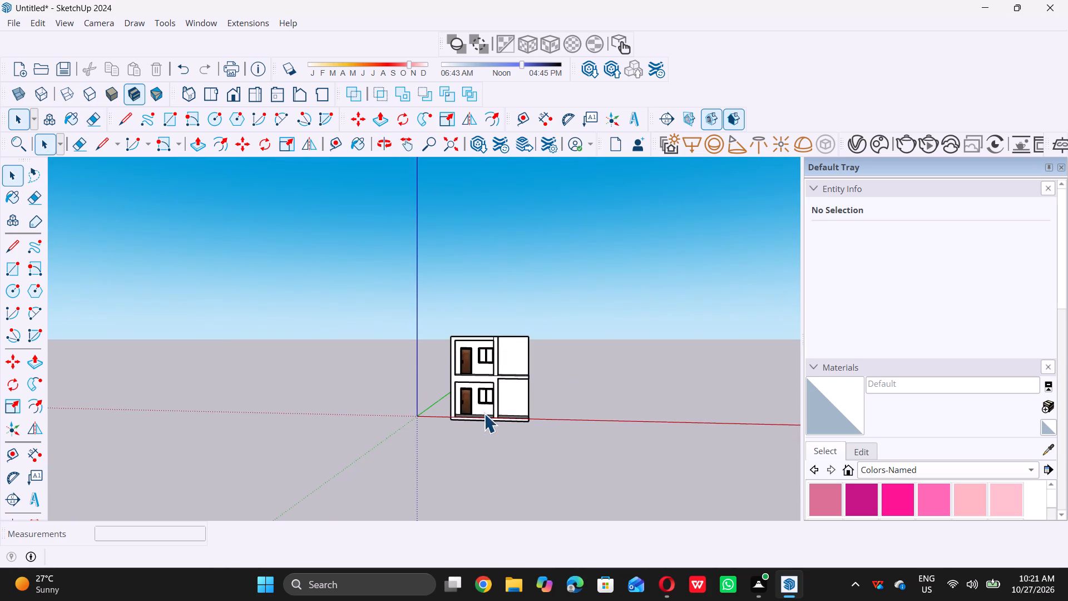
{"action": "scroll", "coordinate": [484, 413], "scroll_direction": "up", "scroll_amount": 4}
{"action": "scroll", "coordinate": [458, 368], "scroll_direction": "down", "scroll_amount": 5}
{"action": "middle_click_drag", "start_coordinate": [469, 376], "coordinate": [494, 371]}
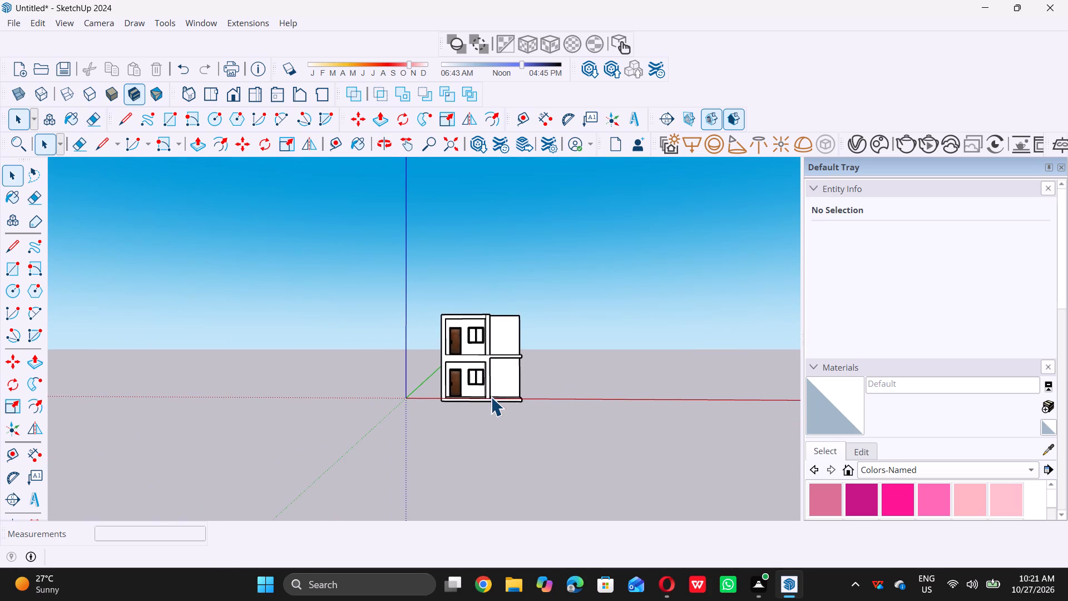
{"action": "scroll", "coordinate": [491, 397], "scroll_direction": "up", "scroll_amount": 4}
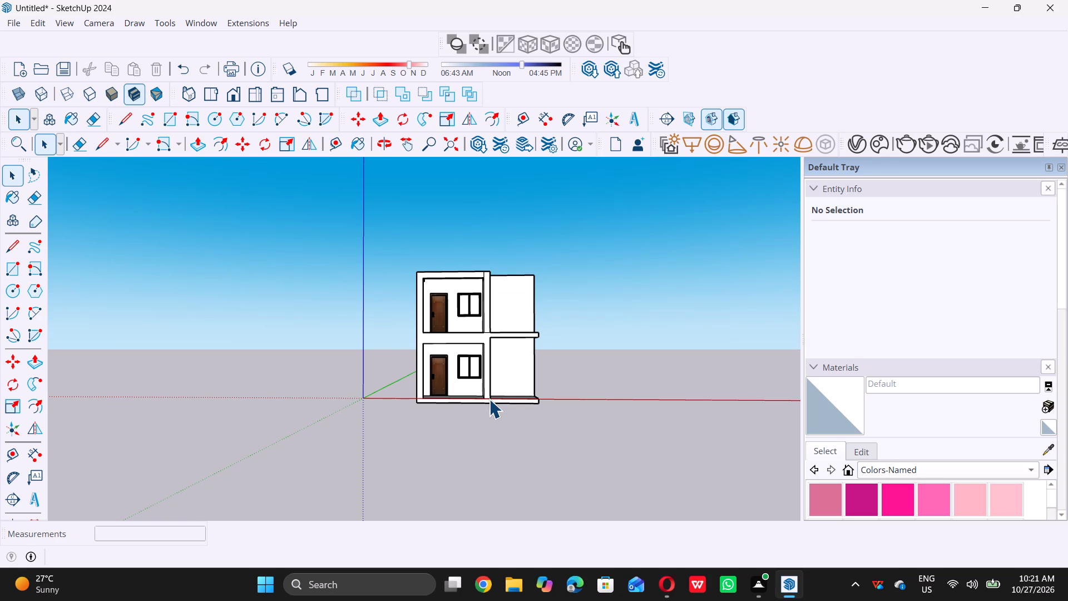
{"action": "scroll", "coordinate": [497, 335], "scroll_direction": "down", "scroll_amount": 4}
{"action": "middle_click_drag", "start_coordinate": [489, 346], "coordinate": [467, 356]}
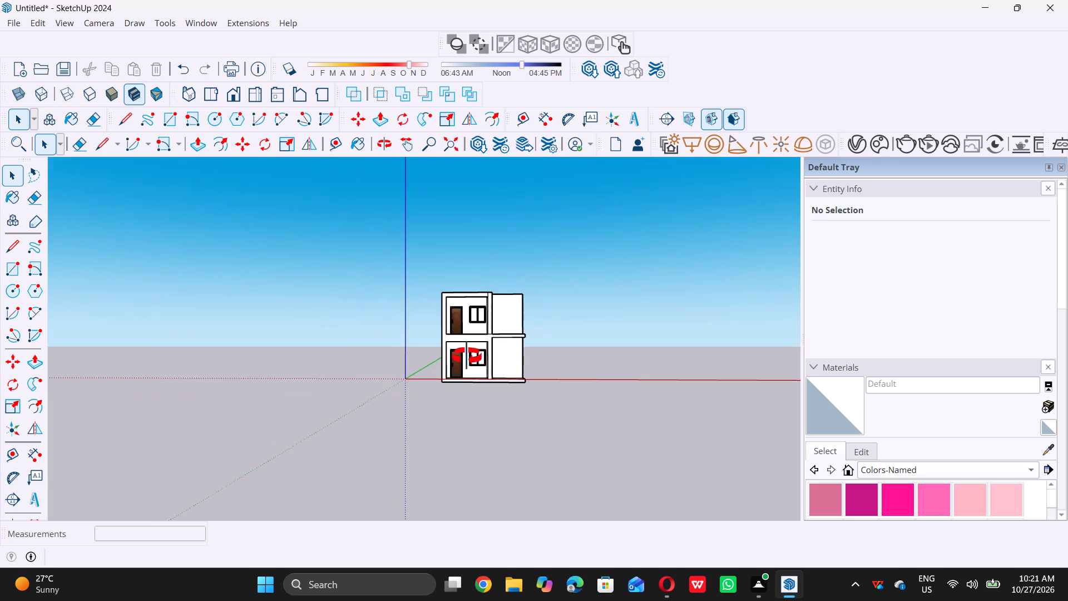
{"action": "middle_click_drag", "start_coordinate": [467, 356], "coordinate": [436, 373]}
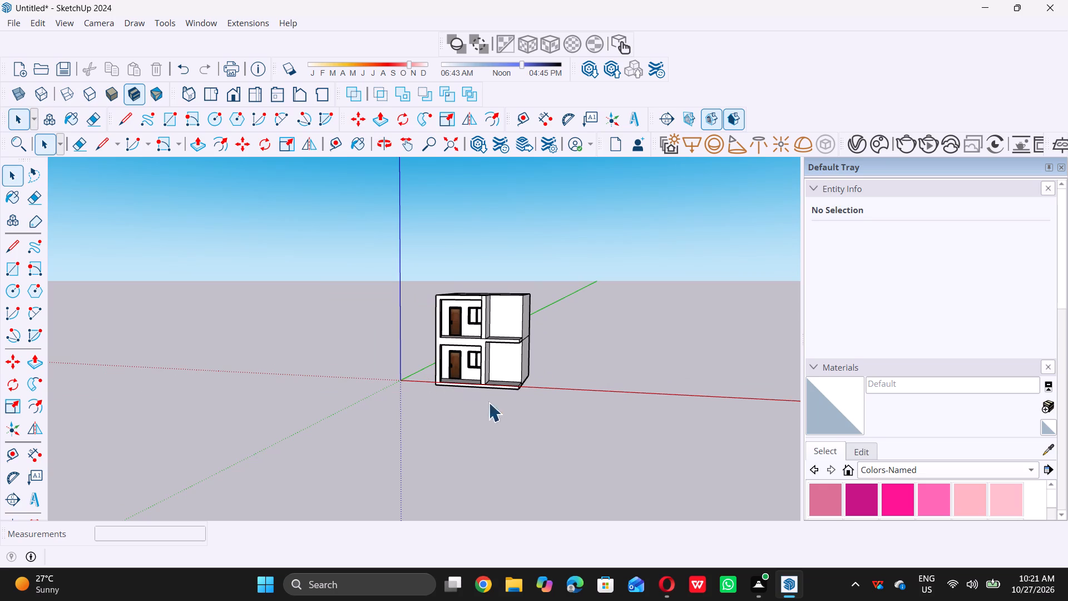
Push/Pull the lower middle column's side face across the open side bay to the slab's outer edge, closing the bay's front.
{"action": "scroll", "coordinate": [503, 351], "scroll_direction": "up", "scroll_amount": 5}
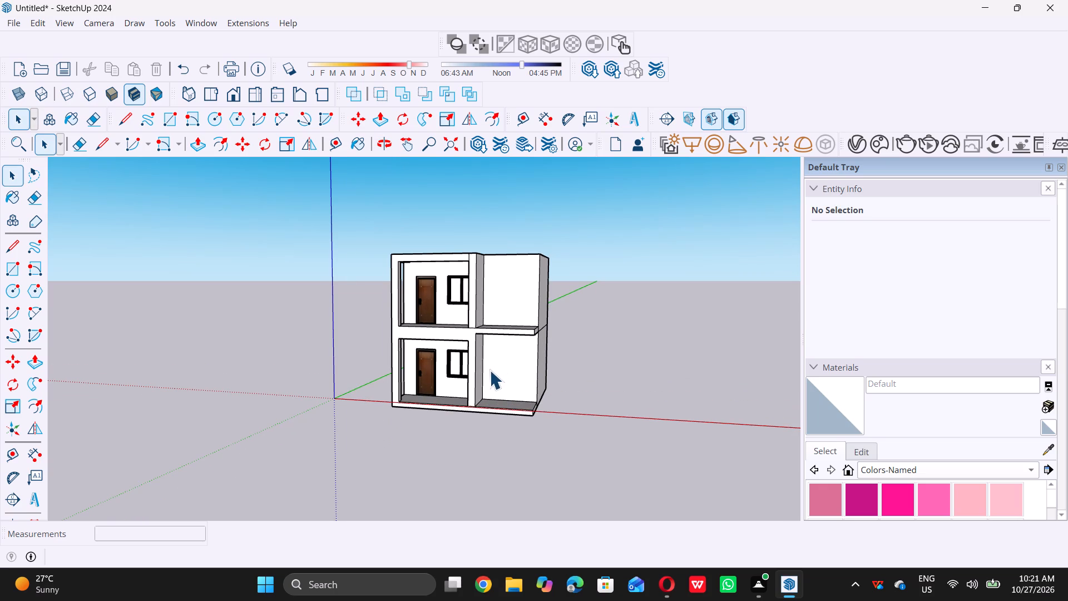
{"action": "middle_click_drag", "start_coordinate": [488, 370], "coordinate": [460, 366]}
{"action": "scroll", "coordinate": [478, 378], "scroll_direction": "up", "scroll_amount": 5}
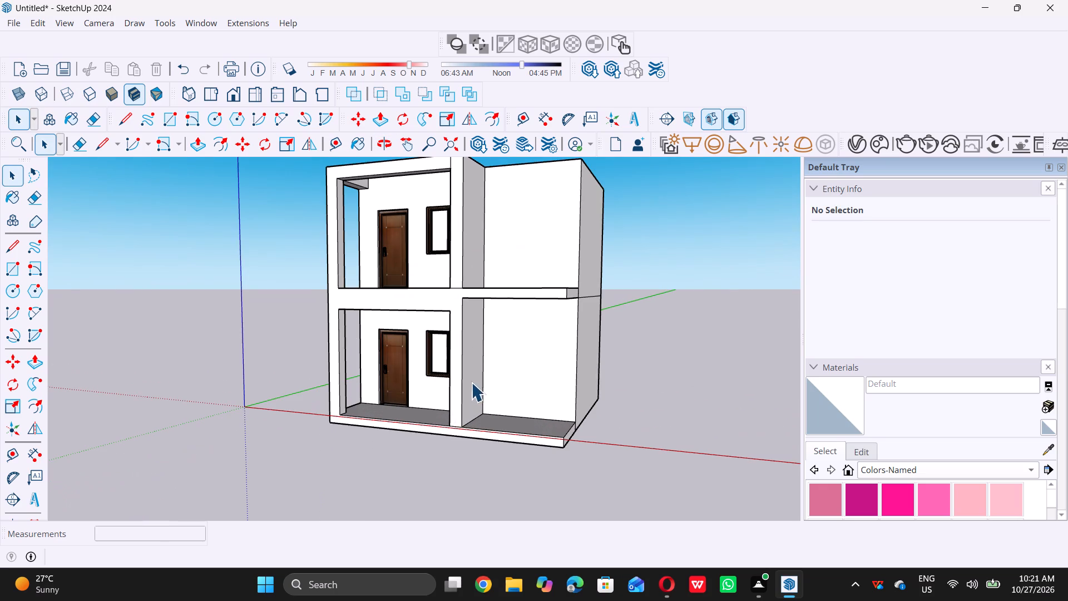
{"action": "left_click", "coordinate": [475, 376]}
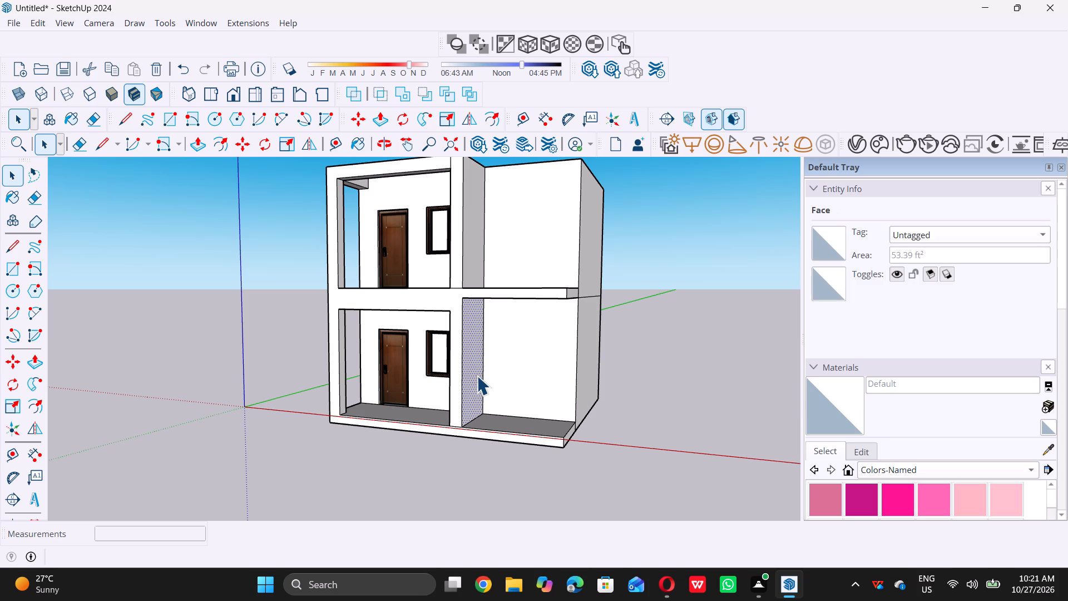
{"action": "key", "text": "p"}
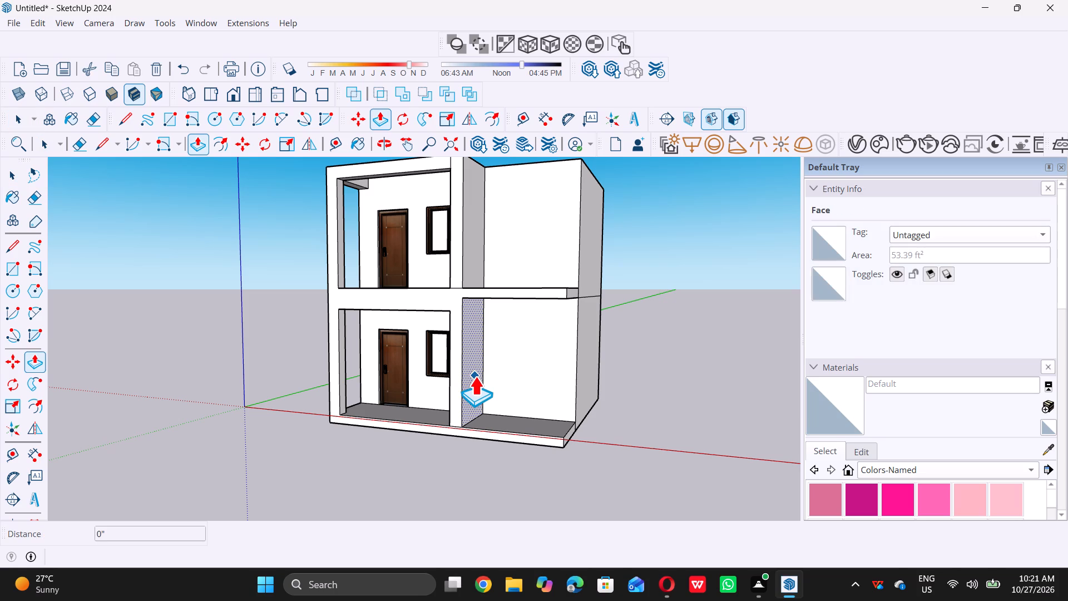
{"action": "left_click", "coordinate": [475, 376]}
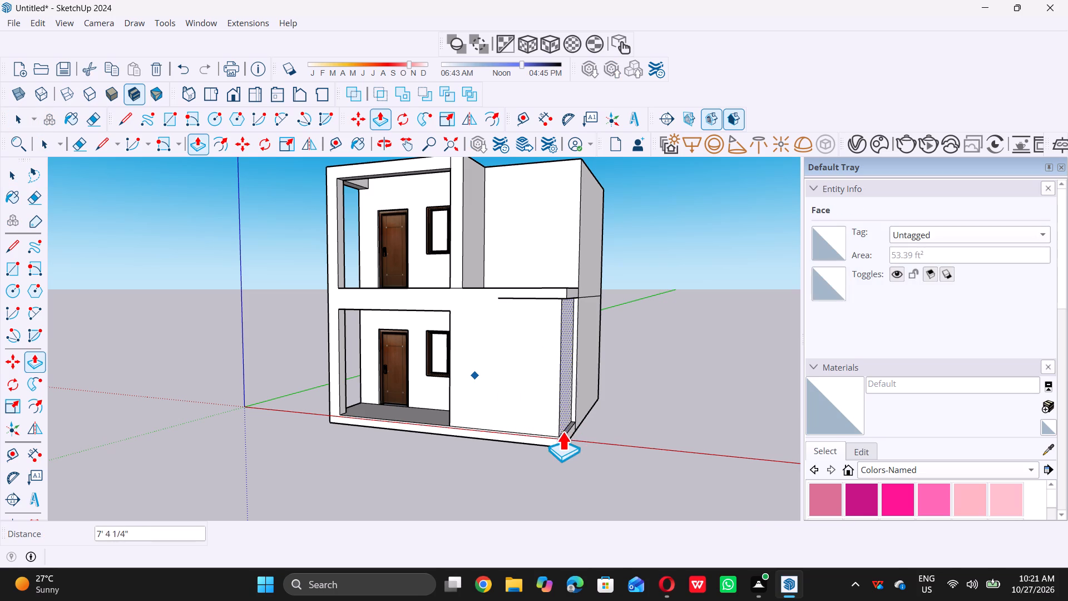
{"action": "left_click", "coordinate": [565, 442]}
{"action": "key", "text": "space"}
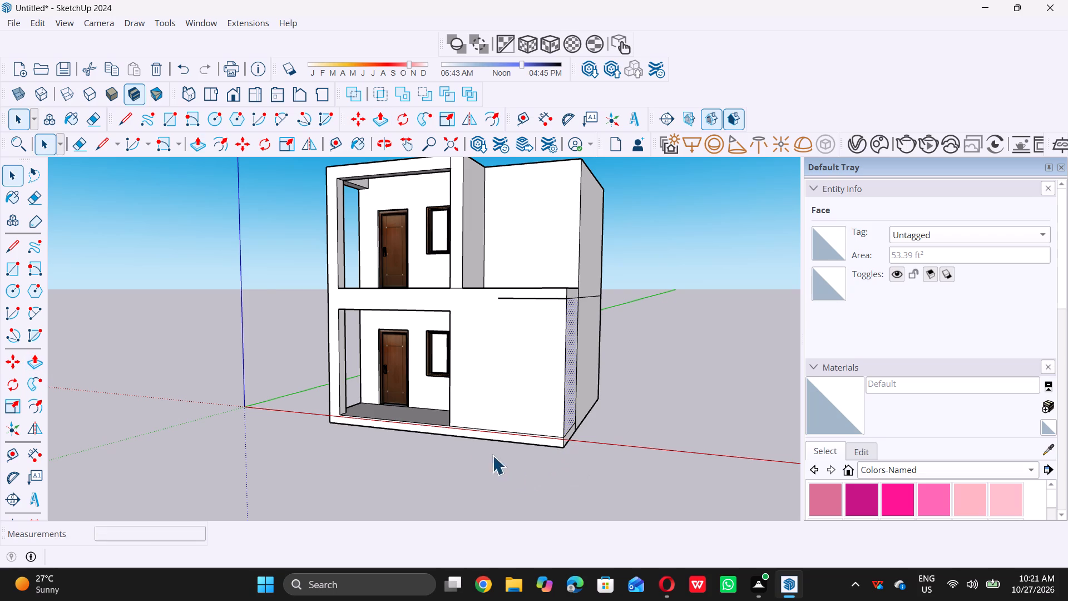
Delete the leftover horizontal beam edge on the front of the newly extended lower wall.
{"action": "scroll", "coordinate": [469, 442], "scroll_direction": "down", "scroll_amount": 6}
{"action": "middle_click_drag", "start_coordinate": [432, 433], "coordinate": [499, 425]}
{"action": "scroll", "coordinate": [532, 341], "scroll_direction": "up", "scroll_amount": 6}
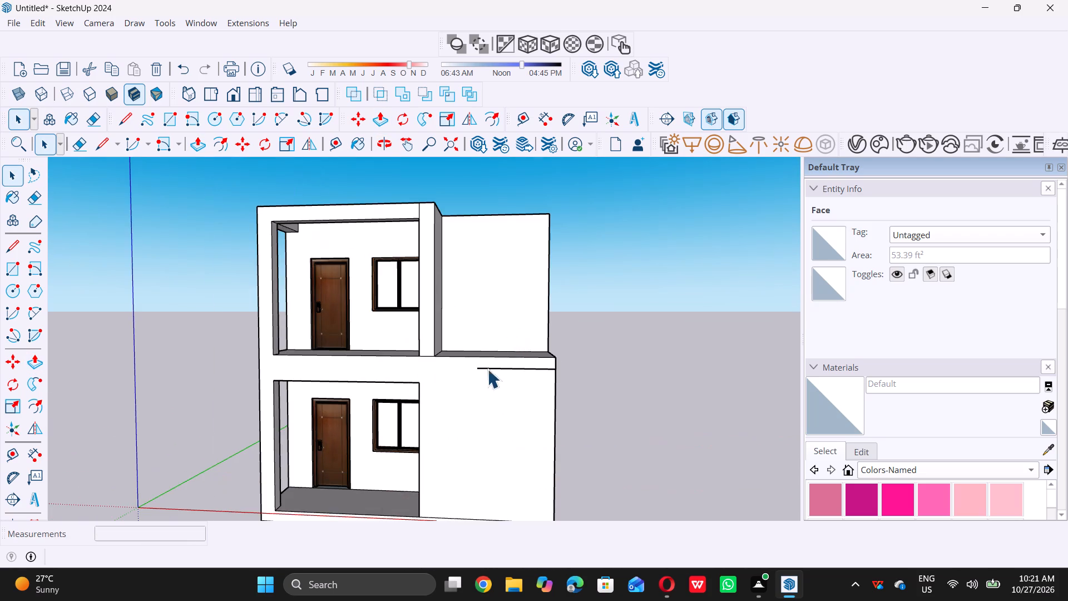
{"action": "scroll", "coordinate": [484, 375], "scroll_direction": "up", "scroll_amount": 5}
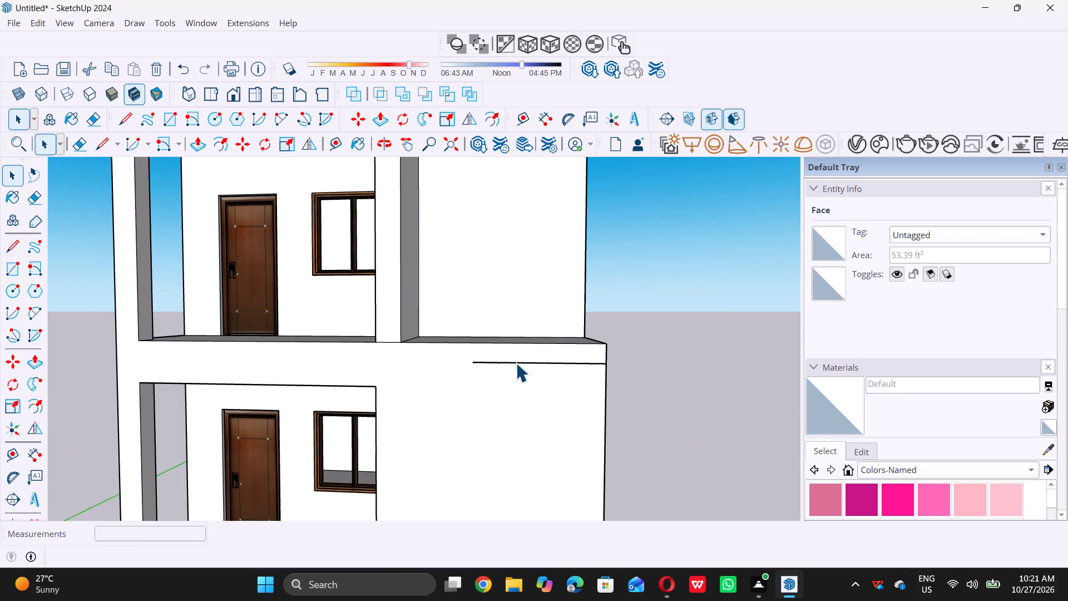
{"action": "left_click", "coordinate": [516, 364]}
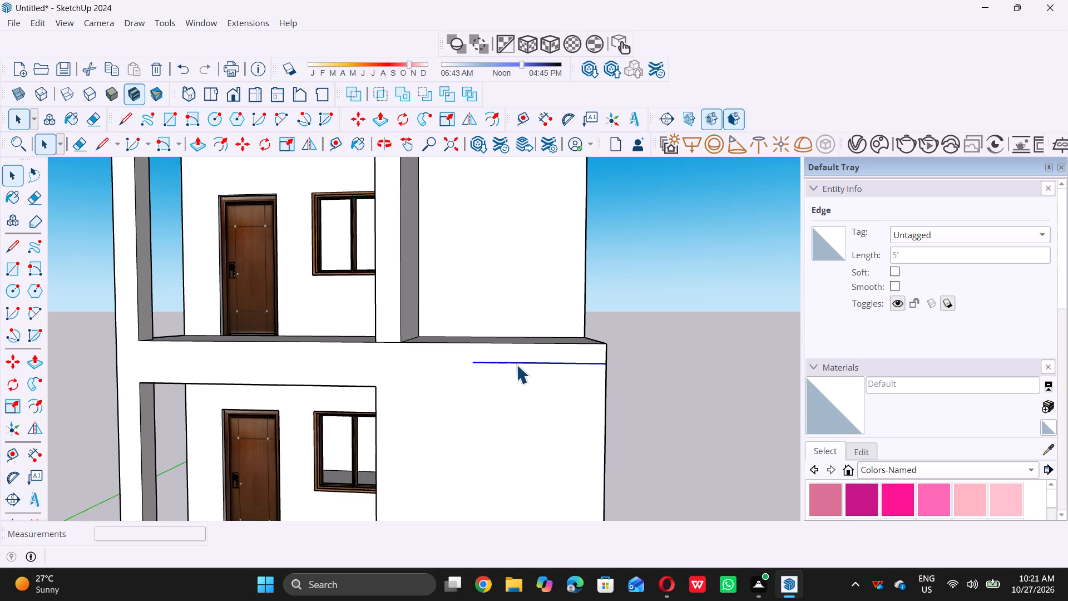
{"action": "key", "text": "Delete"}
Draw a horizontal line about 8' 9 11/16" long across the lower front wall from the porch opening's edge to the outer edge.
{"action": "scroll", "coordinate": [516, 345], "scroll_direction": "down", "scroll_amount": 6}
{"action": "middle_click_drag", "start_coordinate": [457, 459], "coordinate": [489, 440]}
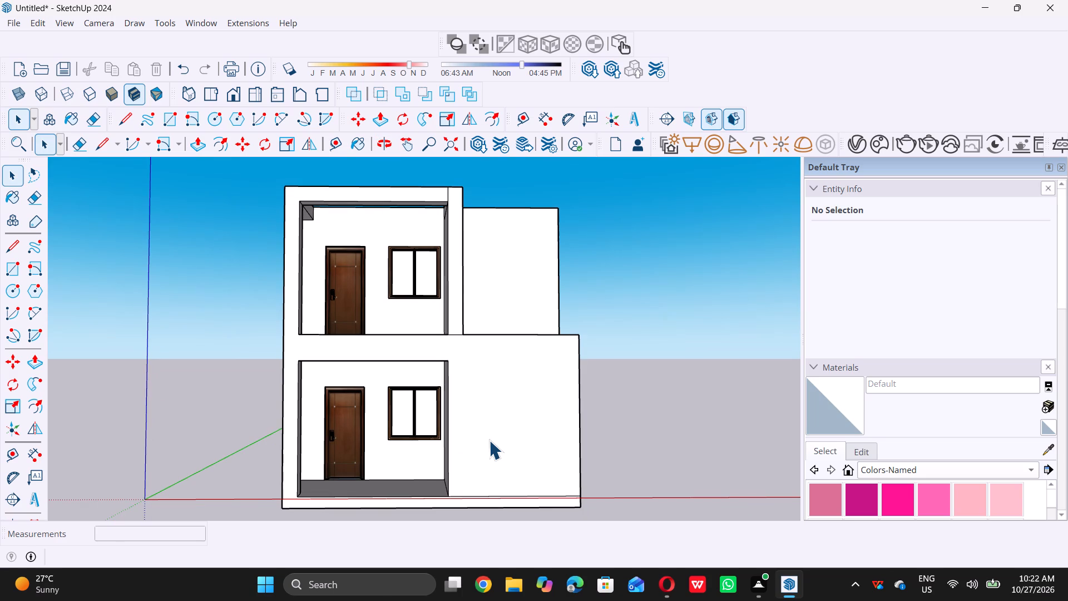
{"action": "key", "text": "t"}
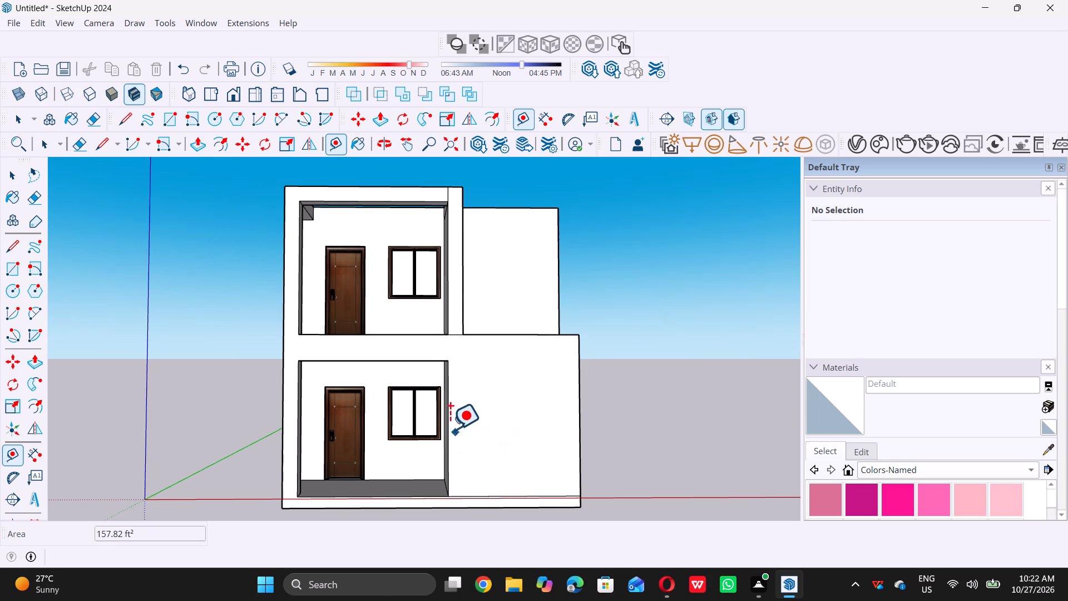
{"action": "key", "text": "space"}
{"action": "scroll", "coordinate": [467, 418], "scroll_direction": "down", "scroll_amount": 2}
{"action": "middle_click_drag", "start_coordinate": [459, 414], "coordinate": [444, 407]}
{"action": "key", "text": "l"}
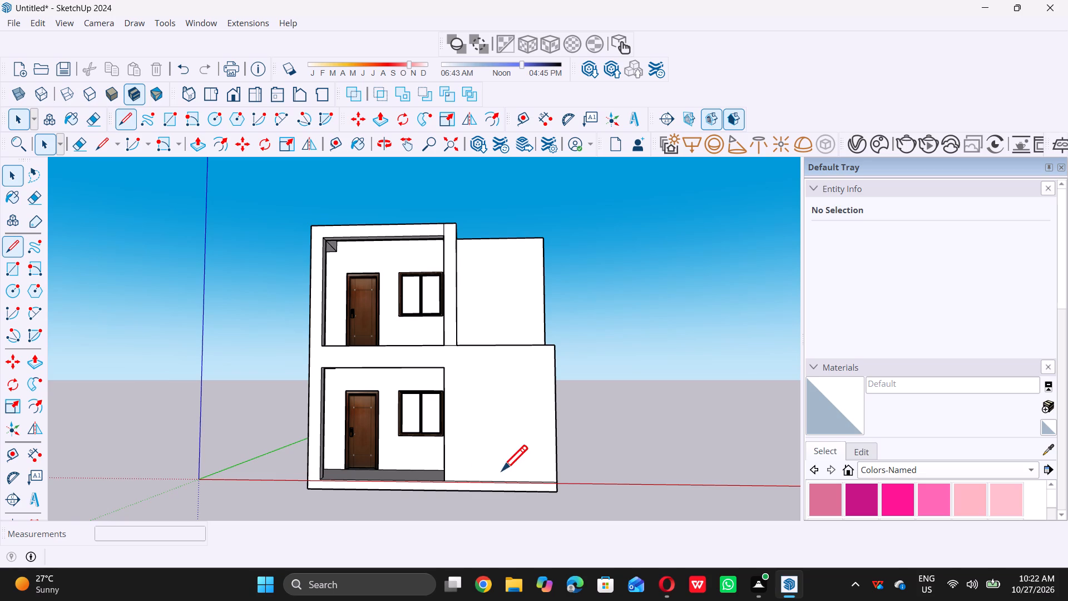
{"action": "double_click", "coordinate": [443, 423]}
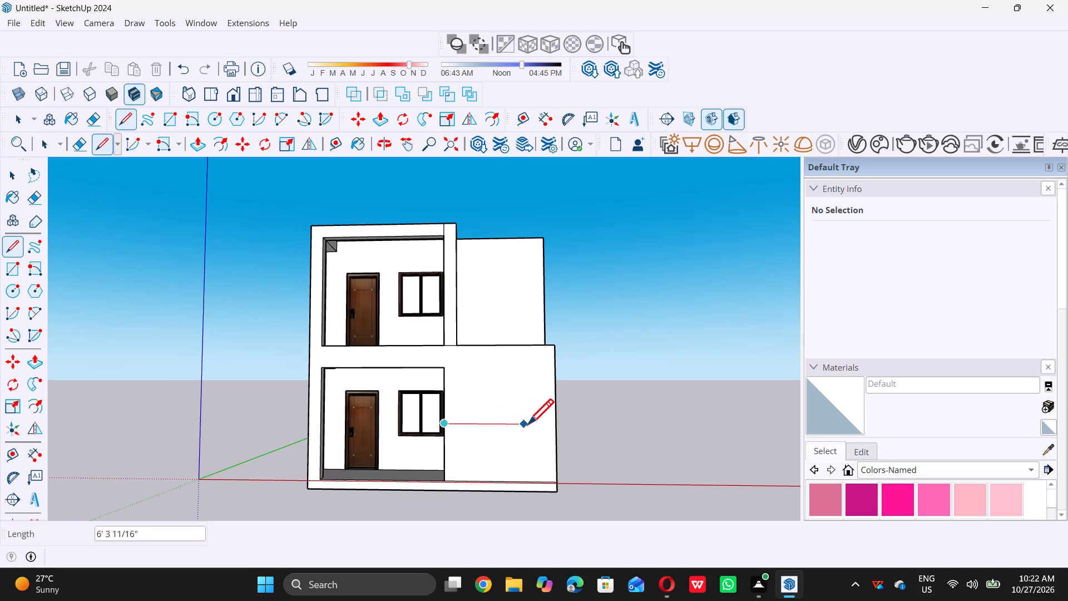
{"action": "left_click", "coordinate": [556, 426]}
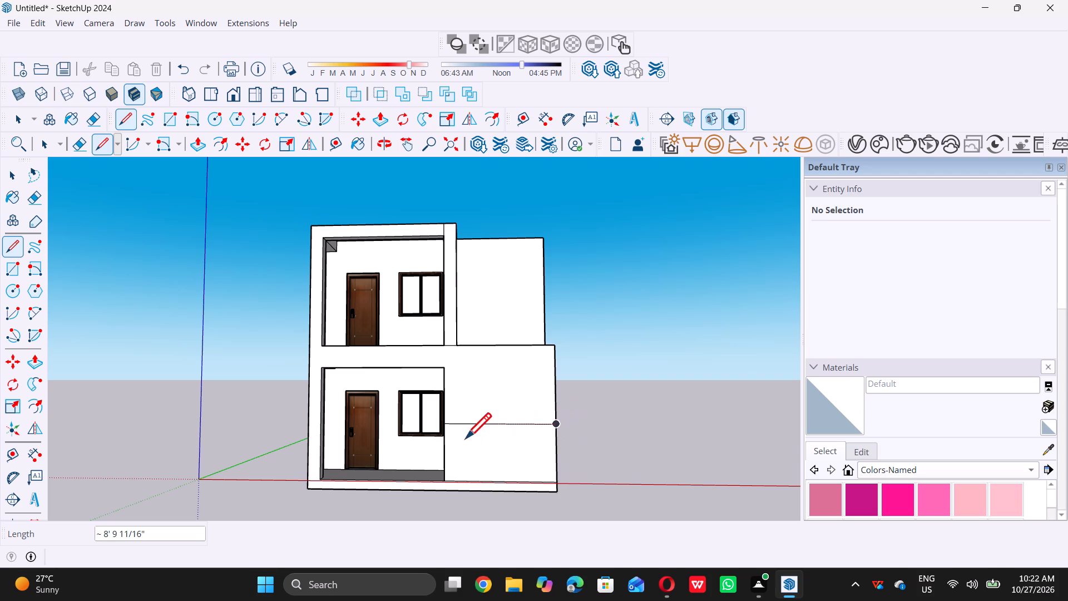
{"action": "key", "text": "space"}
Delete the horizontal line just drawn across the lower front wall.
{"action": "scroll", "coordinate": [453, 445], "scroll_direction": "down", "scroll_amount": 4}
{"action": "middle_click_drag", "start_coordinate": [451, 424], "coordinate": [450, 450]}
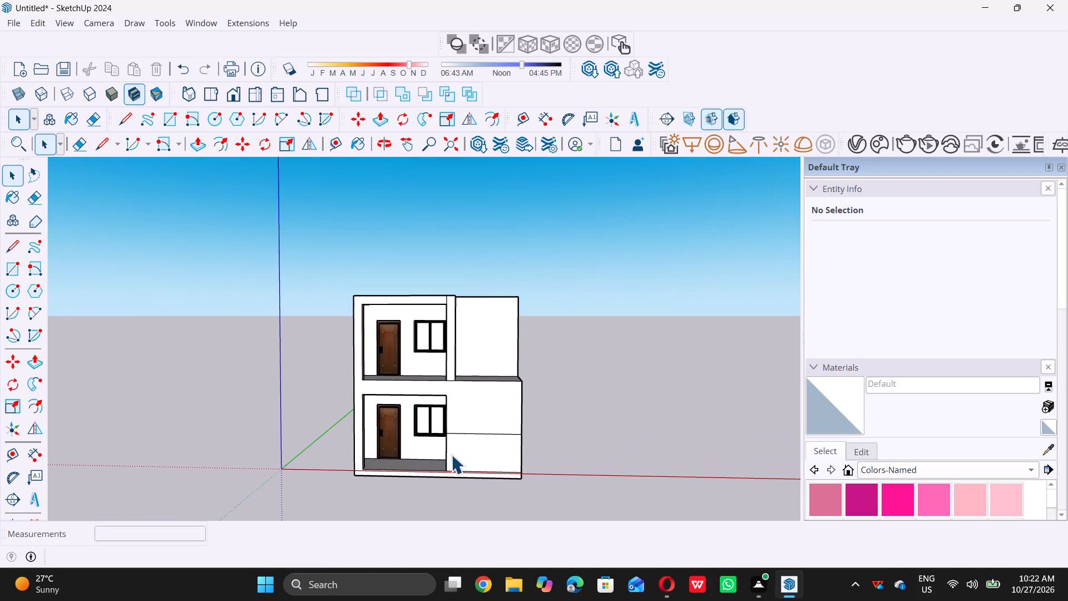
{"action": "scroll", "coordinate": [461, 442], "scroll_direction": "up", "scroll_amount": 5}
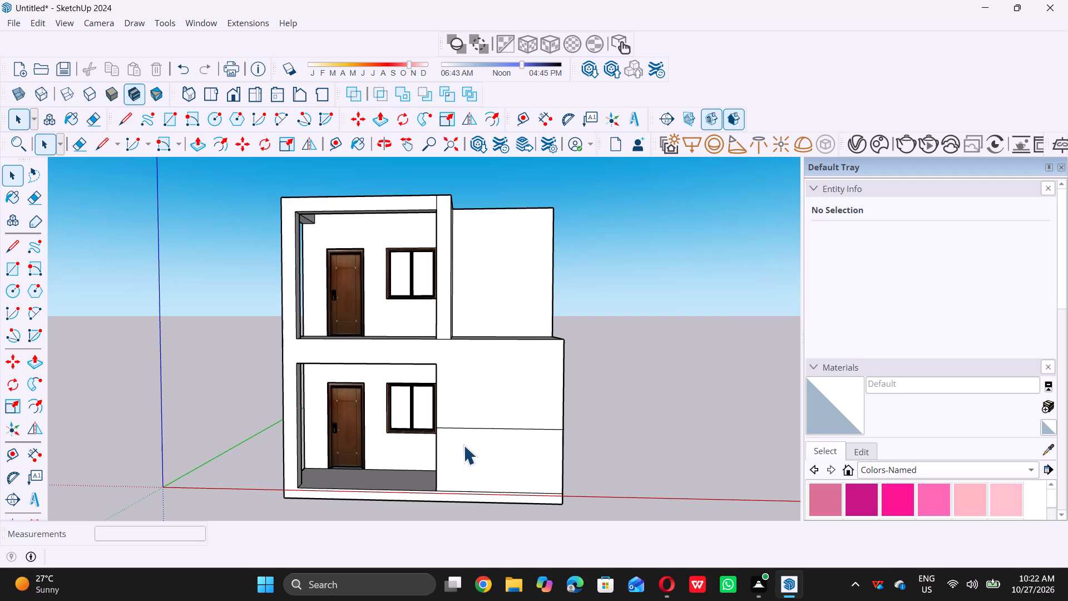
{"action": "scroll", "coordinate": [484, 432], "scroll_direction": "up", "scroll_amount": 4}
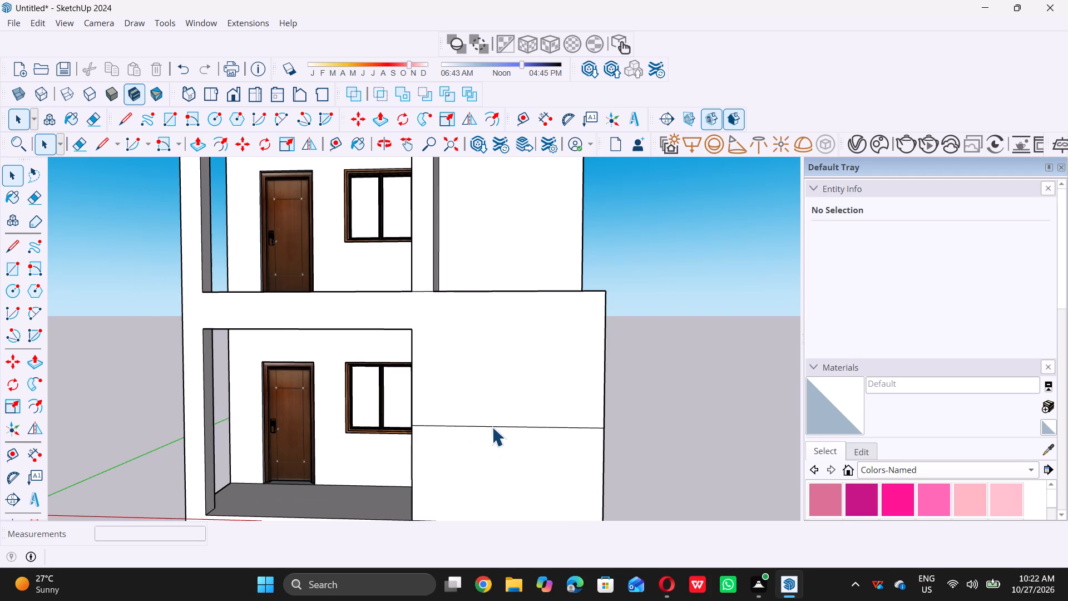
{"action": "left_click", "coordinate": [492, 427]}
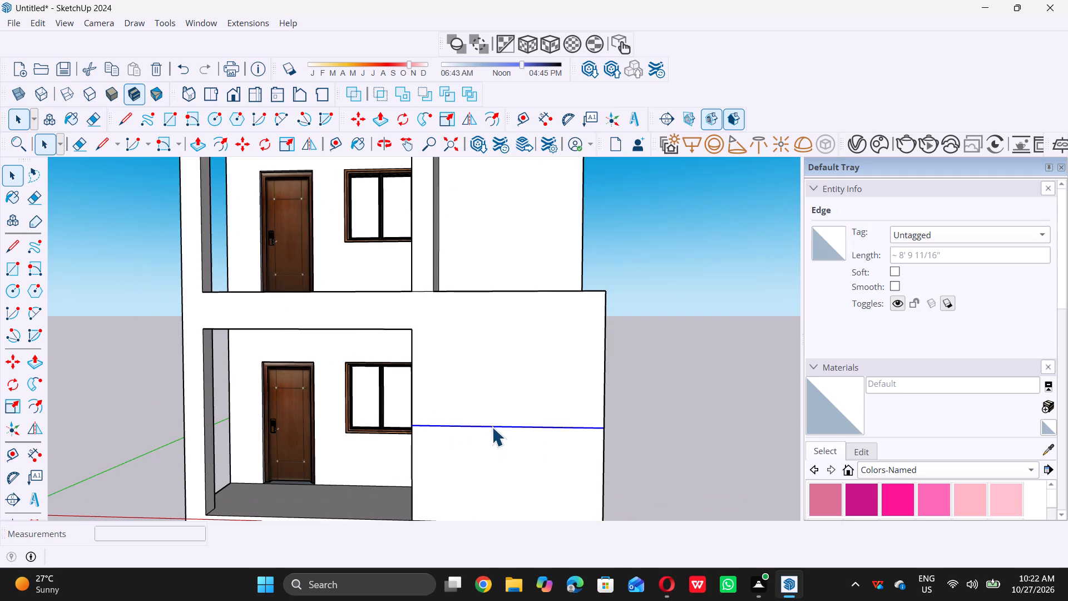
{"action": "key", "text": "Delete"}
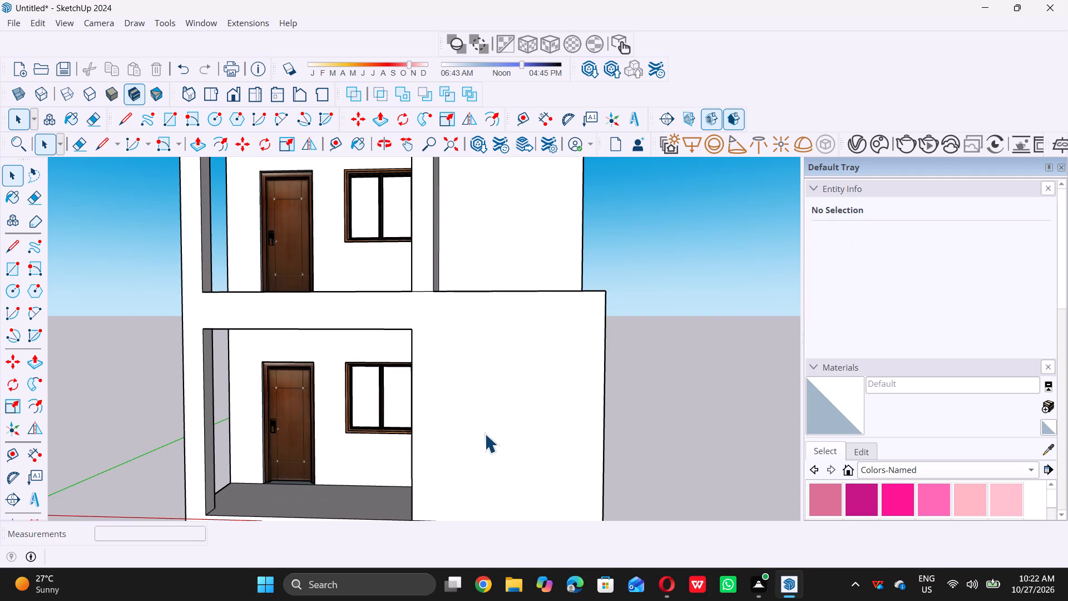
Place a horizontal guide about 4' 10" below the top edge of the lower front wall.
{"action": "key", "text": "t"}
{"action": "left_click", "coordinate": [487, 292]}
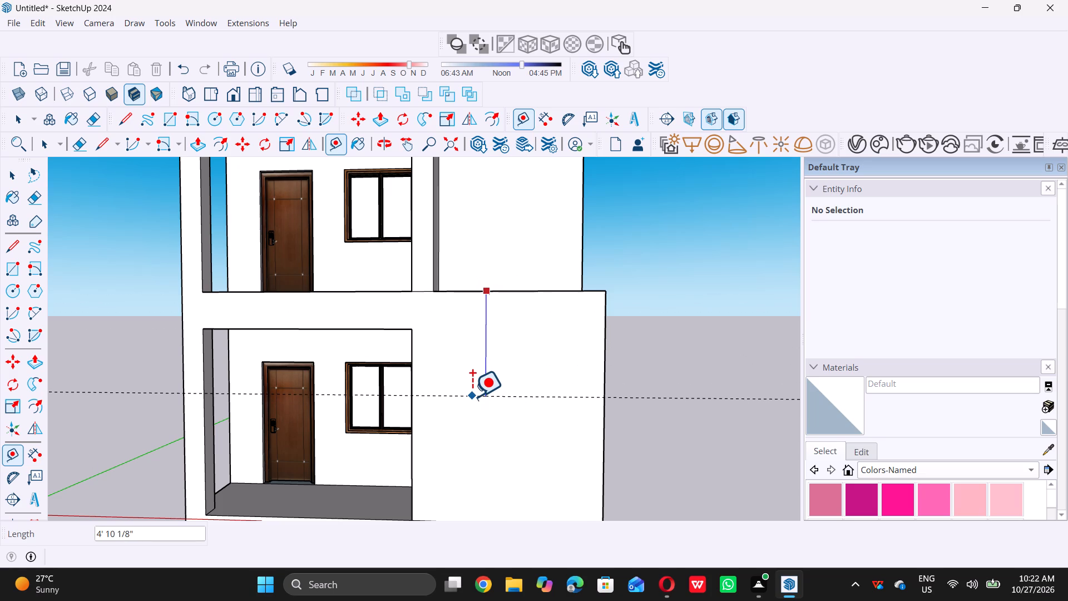
{"action": "left_click", "coordinate": [472, 396]}
{"action": "key", "text": "space"}
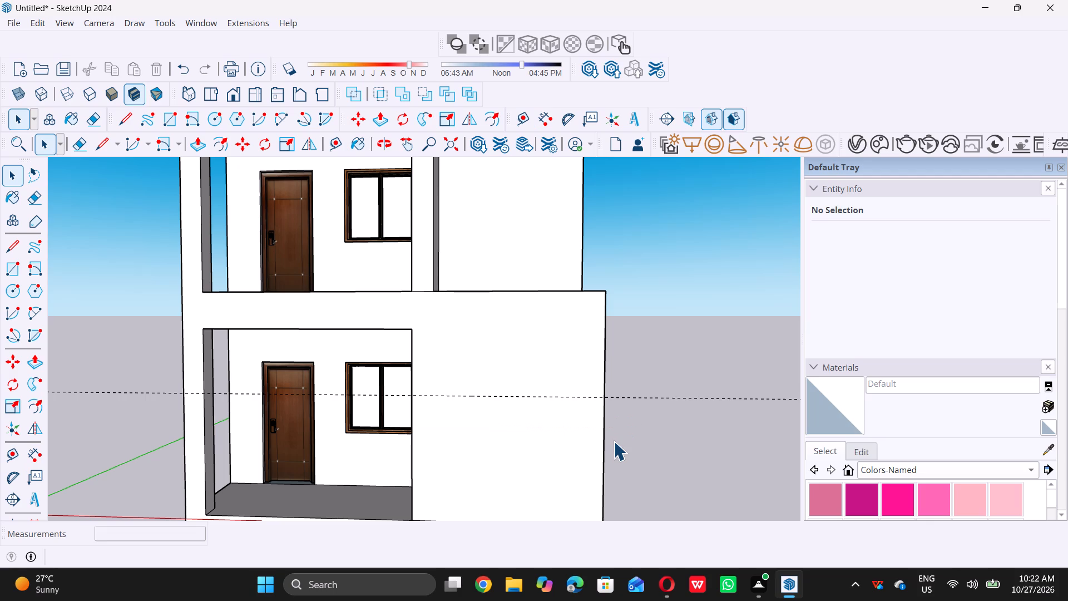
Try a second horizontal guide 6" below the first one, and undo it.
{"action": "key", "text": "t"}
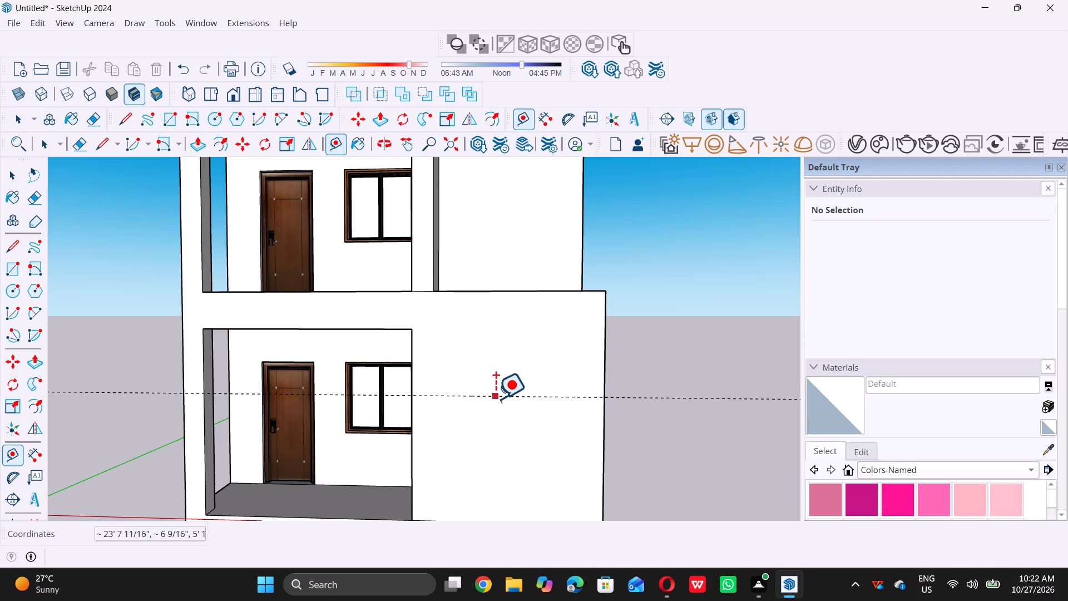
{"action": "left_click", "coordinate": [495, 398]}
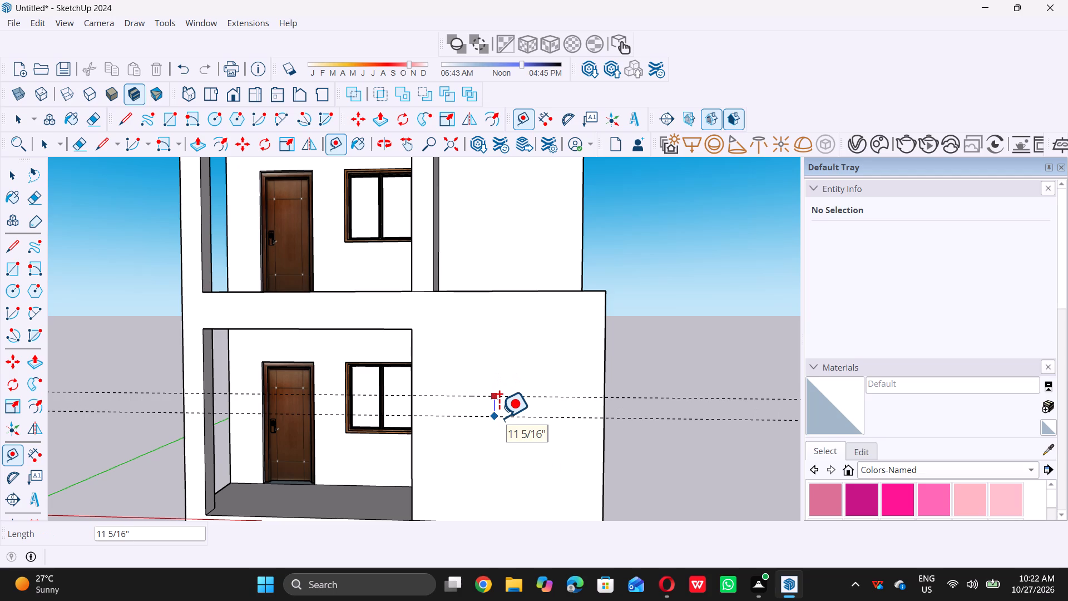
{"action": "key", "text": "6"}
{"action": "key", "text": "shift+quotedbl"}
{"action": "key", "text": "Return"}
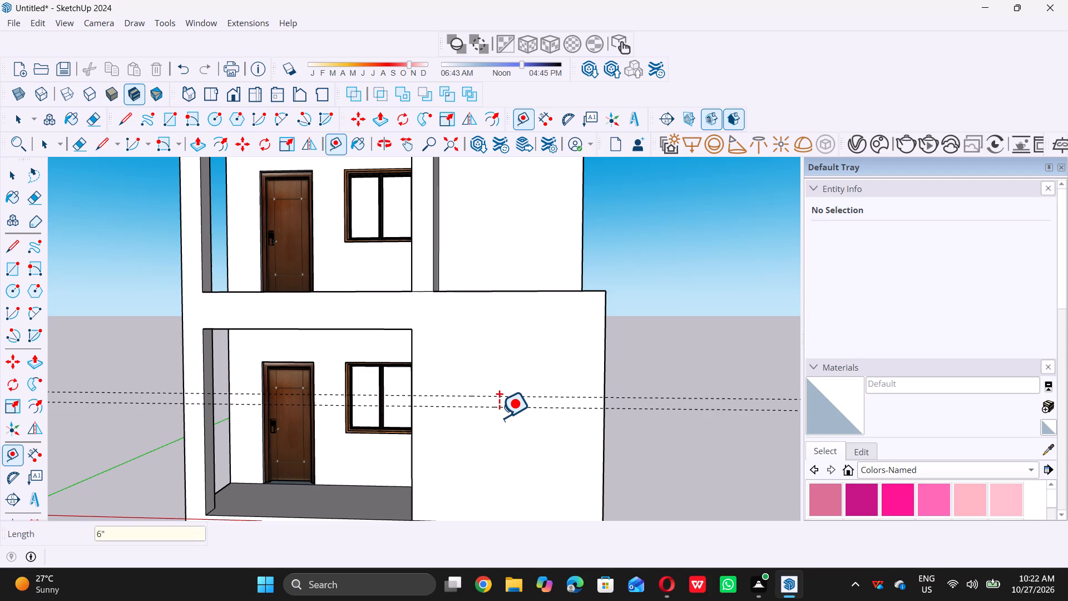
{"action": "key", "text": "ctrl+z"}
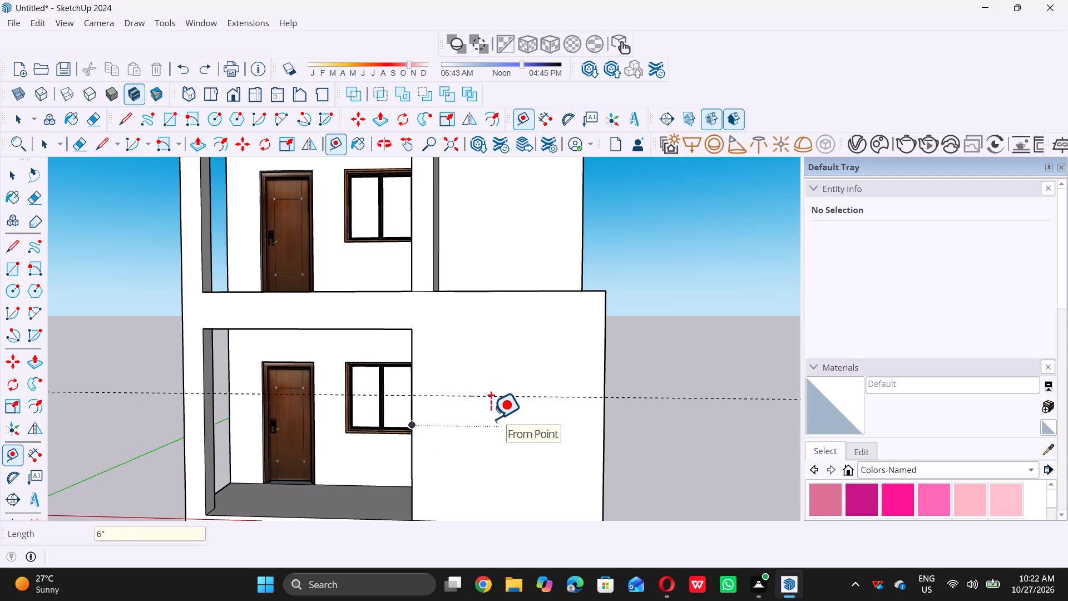
Place a second horizontal guide 9" below the first one on the lower front wall.
{"action": "left_click", "coordinate": [488, 395]}
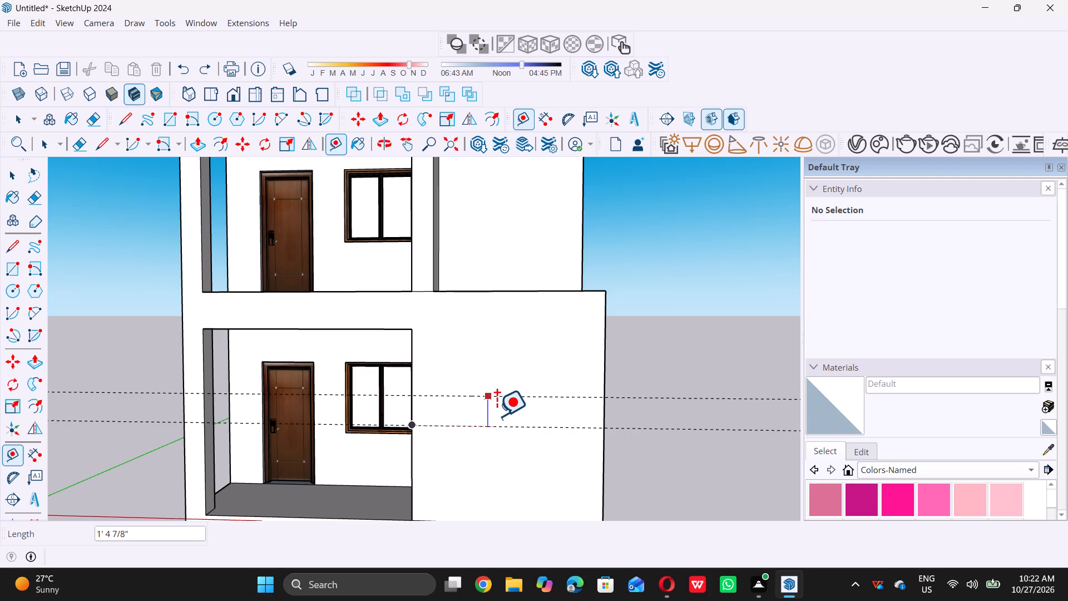
{"action": "key", "text": "9"}
{"action": "key", "text": "shift+quotedbl"}
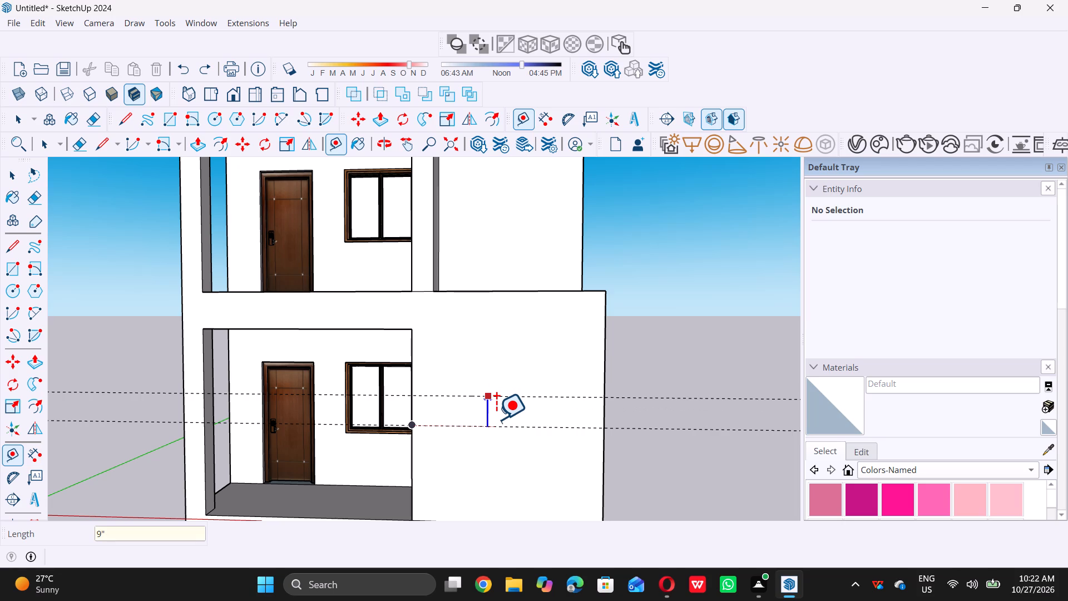
{"action": "key", "text": "Return"}
{"action": "key", "text": "space"}
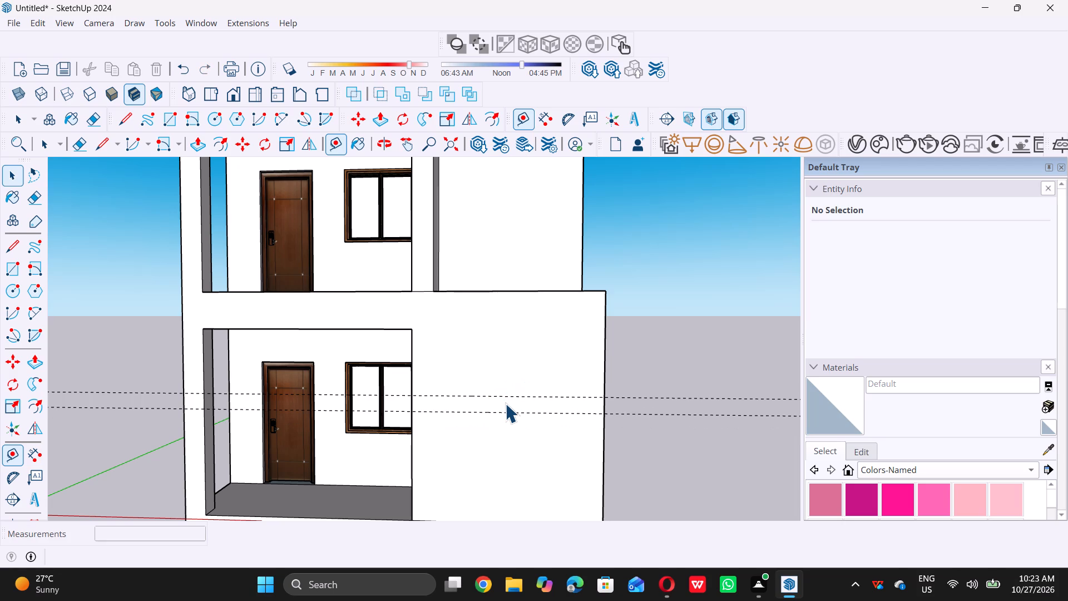
Draw a 9" high rectangle between the two guides, spanning the lower front wall from the porch opening to its outer edge.
{"action": "key", "text": "r"}
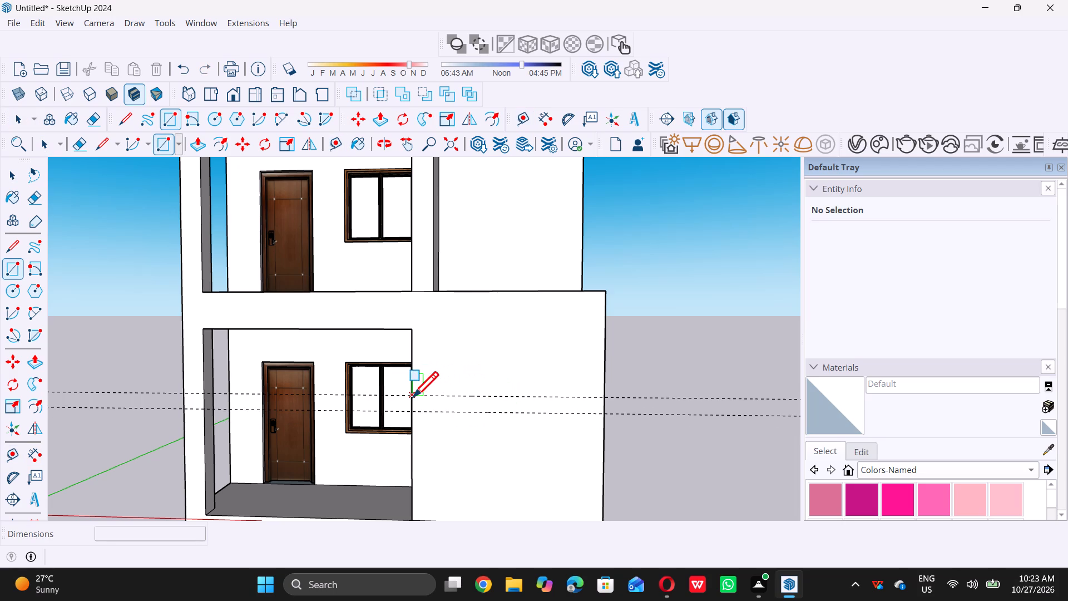
{"action": "left_click", "coordinate": [413, 396]}
{"action": "left_click", "coordinate": [606, 413]}
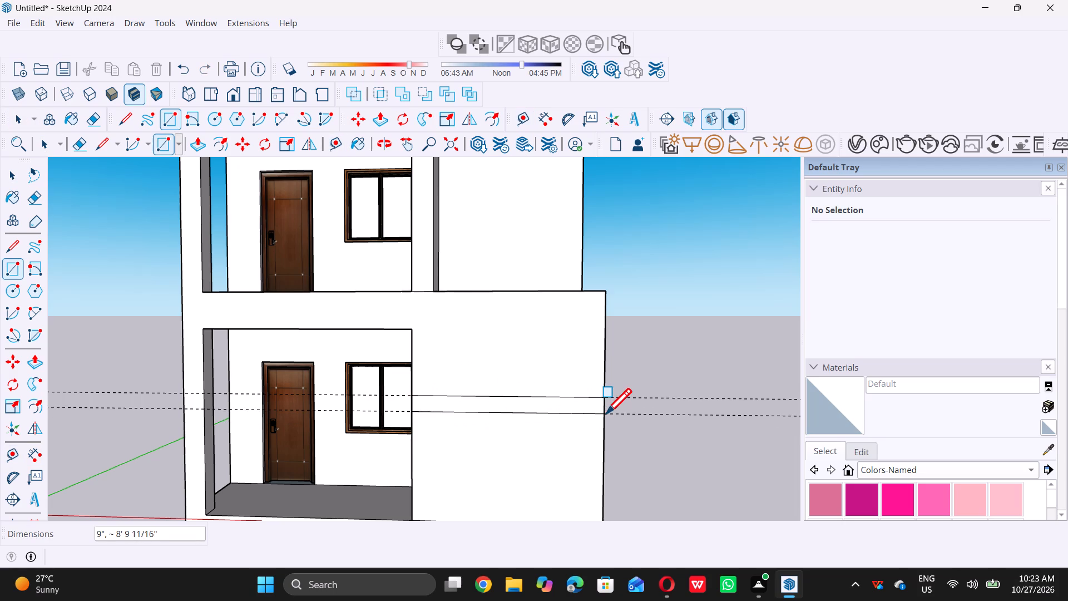
{"action": "key", "text": "space"}
Place a vertical guide 9" in from the outer edge of the lower front wall.
{"action": "scroll", "coordinate": [362, 438], "scroll_direction": "down", "scroll_amount": 6}
{"action": "middle_click_drag", "start_coordinate": [396, 409], "coordinate": [416, 406]}
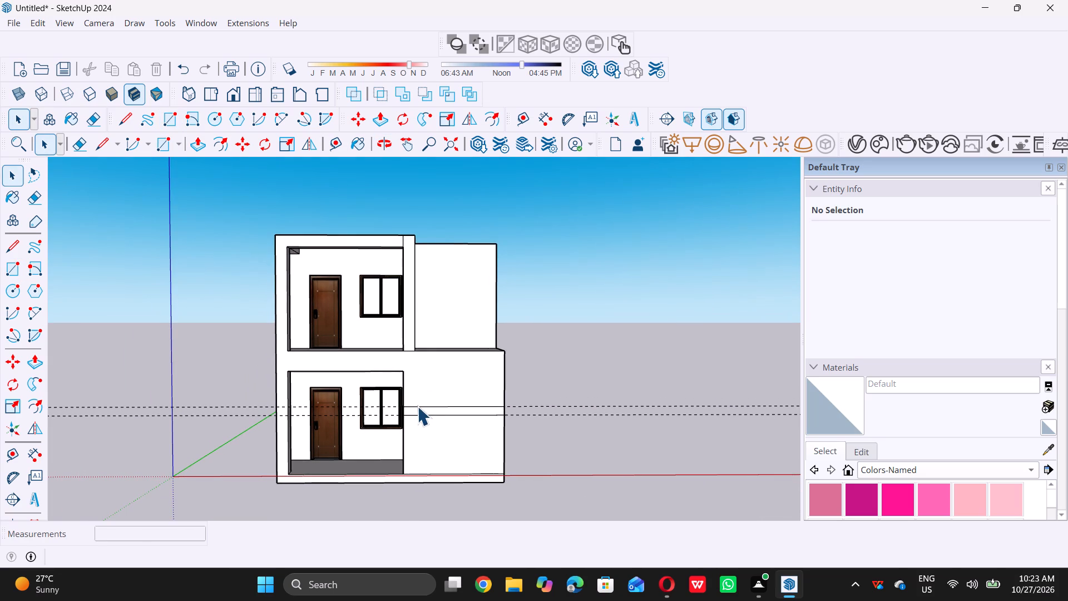
{"action": "middle_click_drag", "start_coordinate": [485, 408], "coordinate": [465, 405]}
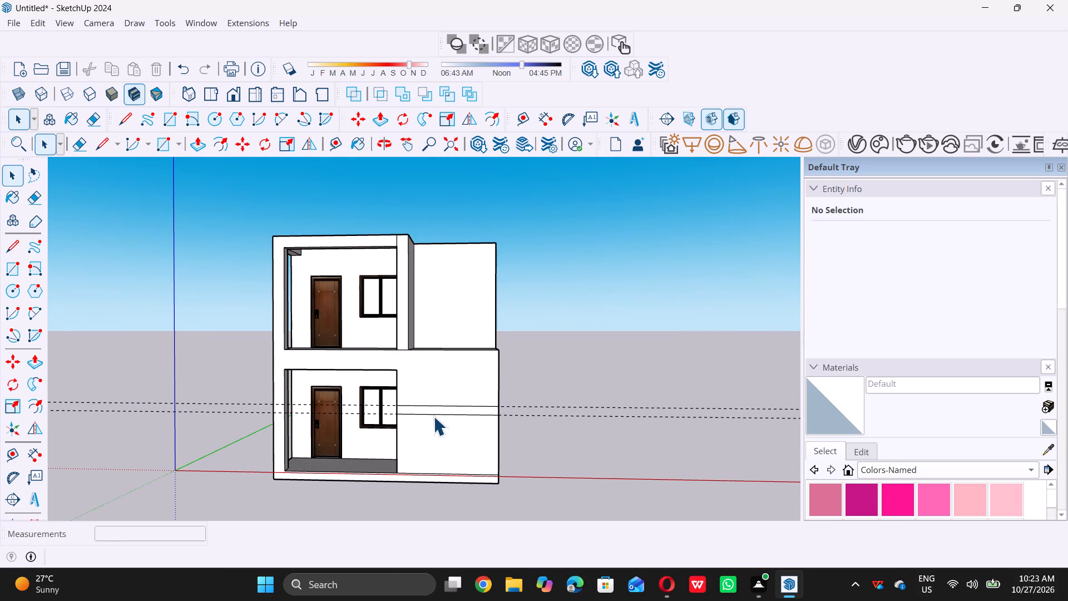
{"action": "scroll", "coordinate": [489, 393], "scroll_direction": "up", "scroll_amount": 3}
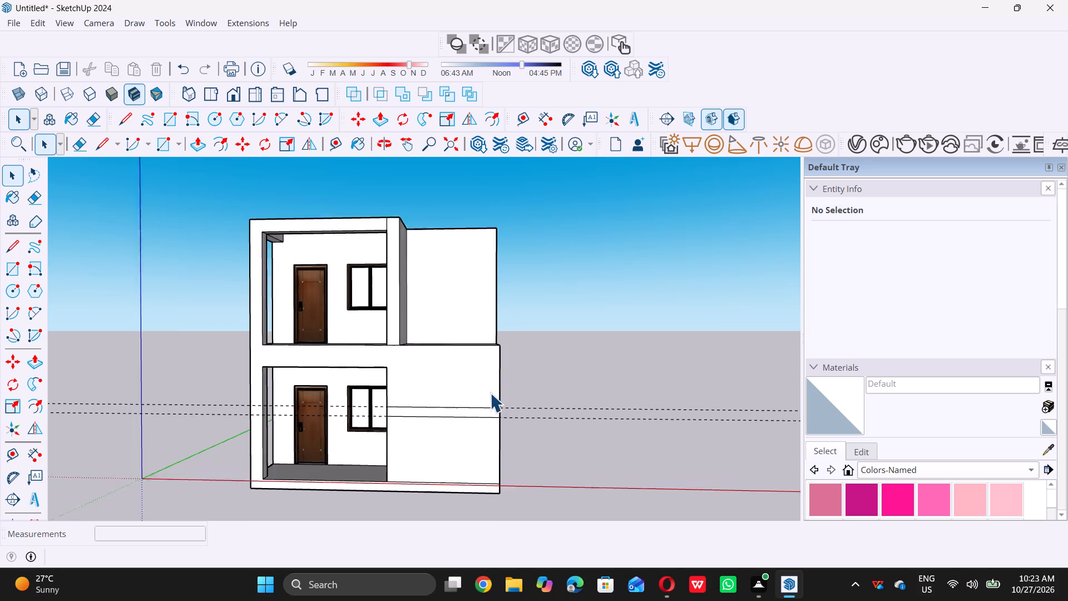
{"action": "scroll", "coordinate": [490, 393], "scroll_direction": "up", "scroll_amount": 2}
{"action": "key", "text": "t"}
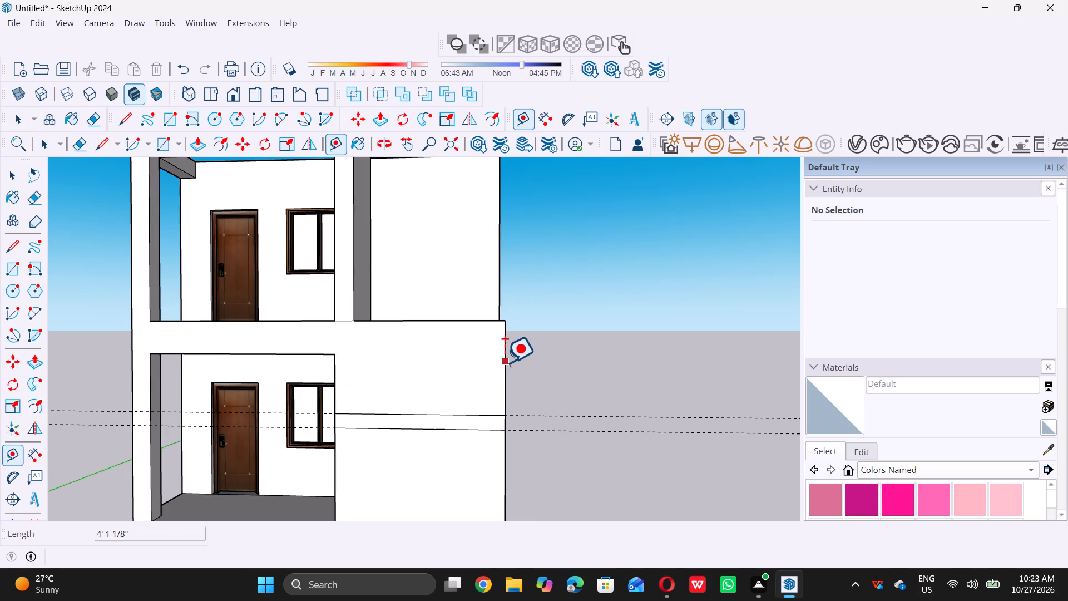
{"action": "left_click", "coordinate": [505, 362]}
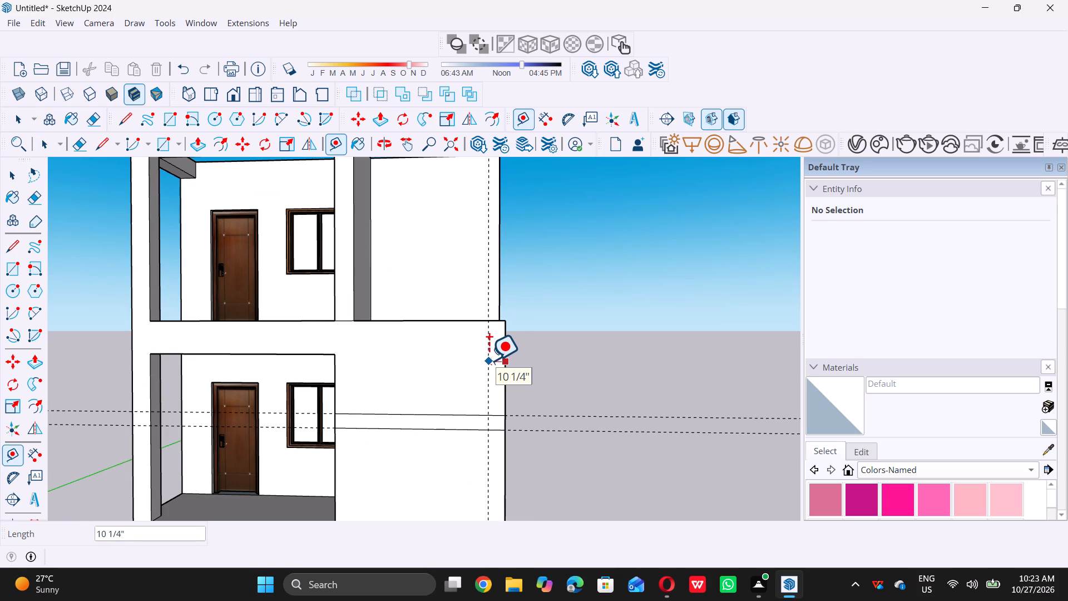
{"action": "key", "text": "9"}
{"action": "key", "text": "shift+quotedbl"}
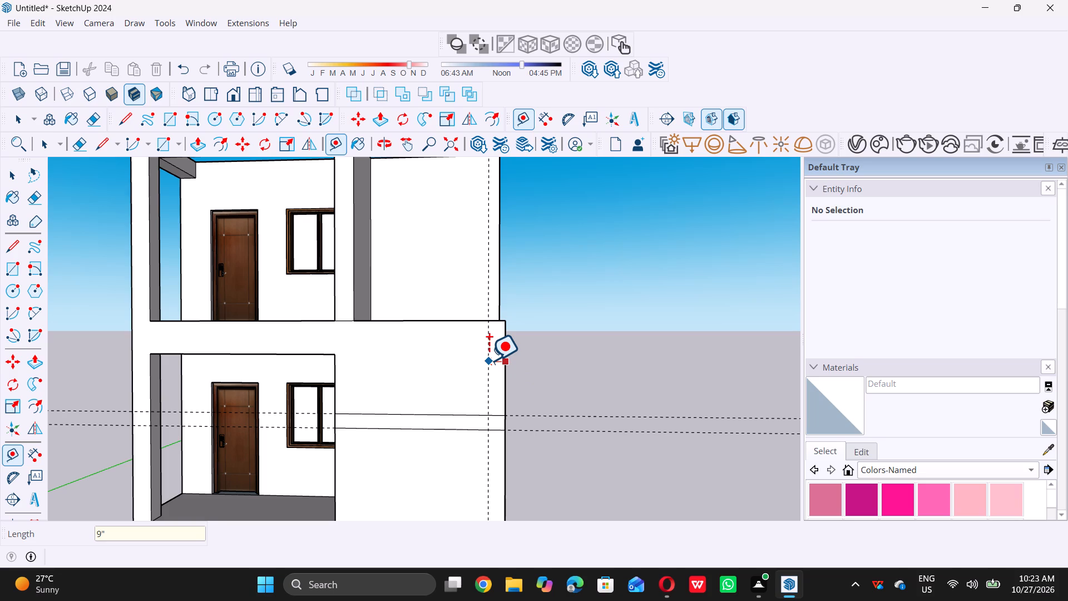
{"action": "key", "text": "Return"}
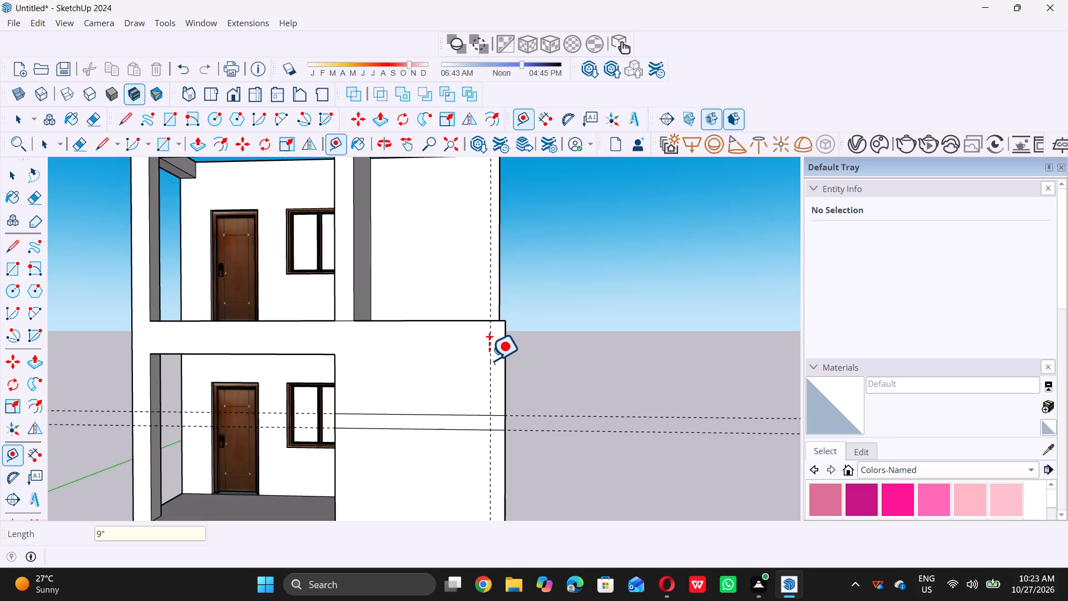
{"action": "key", "text": "space"}
{"action": "type", "text": "t"}
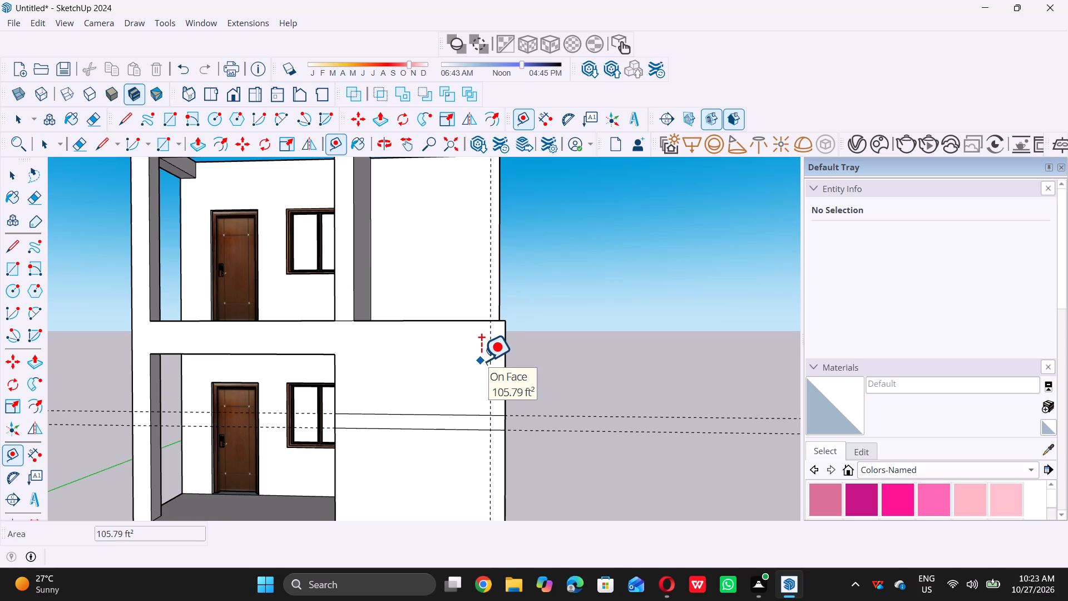
{"action": "key", "text": "space"}
Draw a 9" by 5' 7 1/8" vertical rectangle along the lower front wall's outer edge, from its top edge to the horizontal band's bottom.
{"action": "type", "text": "r"}
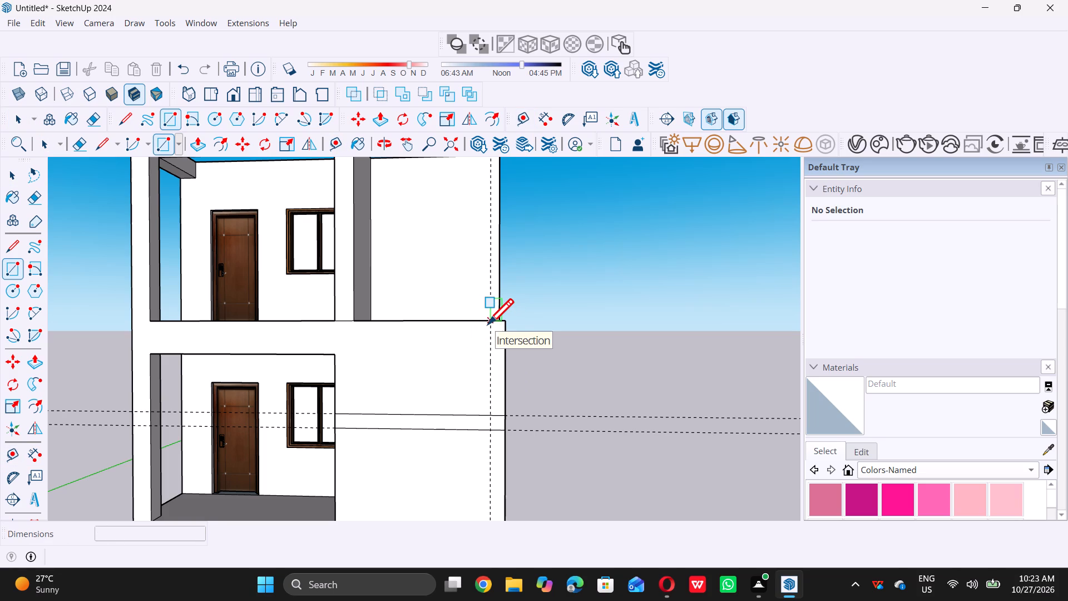
{"action": "left_click", "coordinate": [488, 324]}
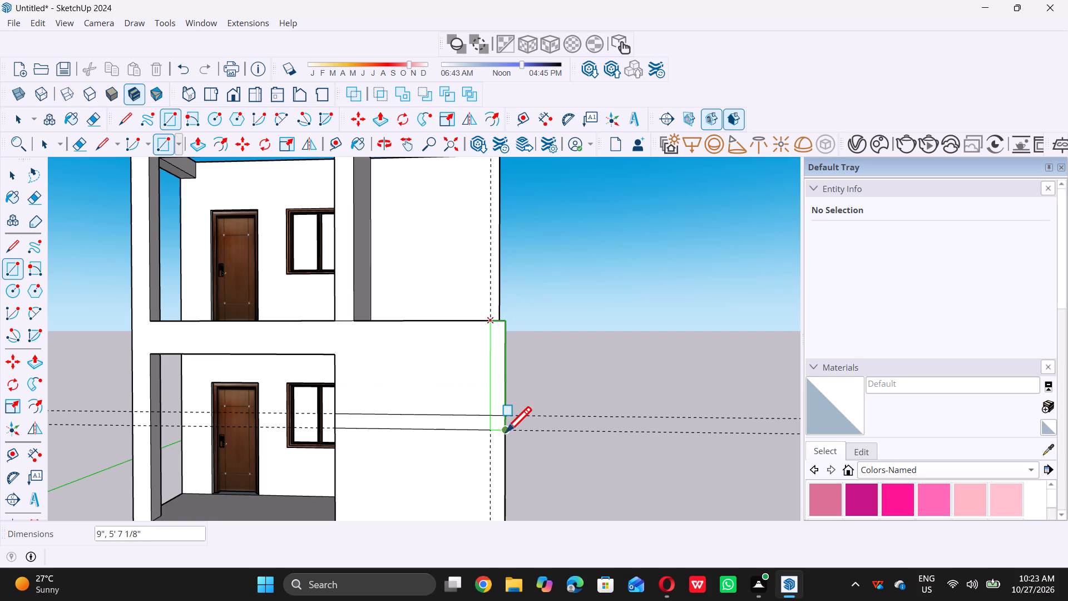
{"action": "scroll", "coordinate": [501, 430], "scroll_direction": "up", "scroll_amount": 5}
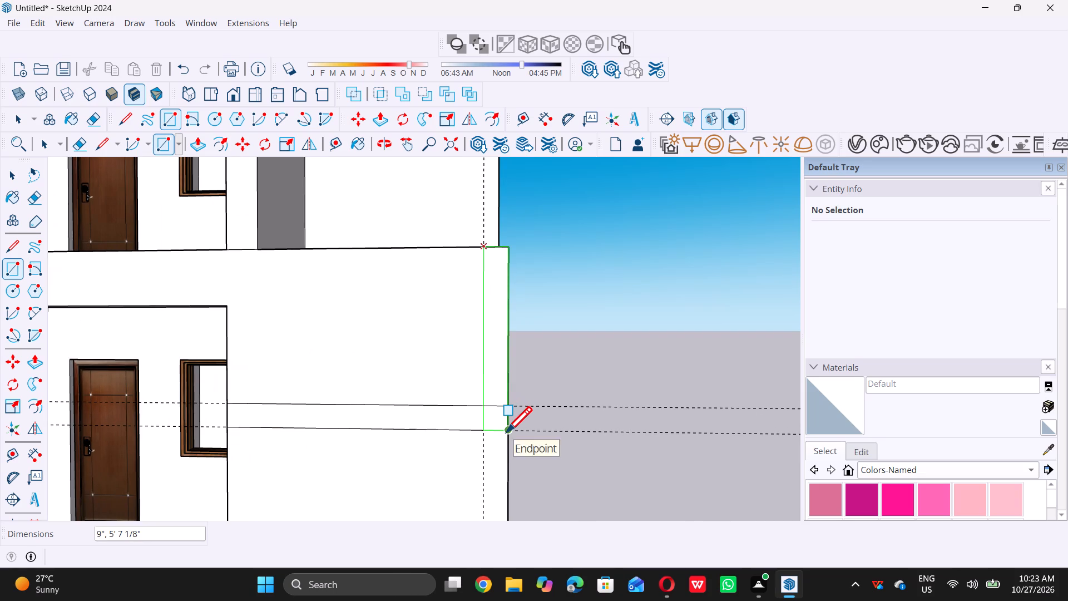
{"action": "left_click", "coordinate": [506, 432]}
{"action": "key", "text": "space"}
{"action": "scroll", "coordinate": [527, 424], "scroll_direction": "down", "scroll_amount": 5}
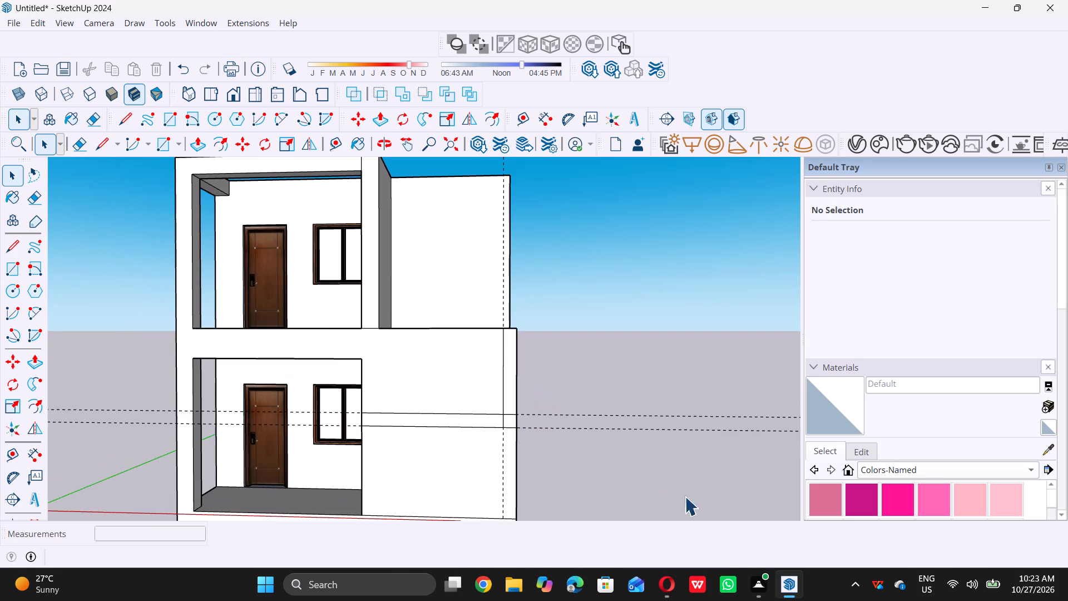
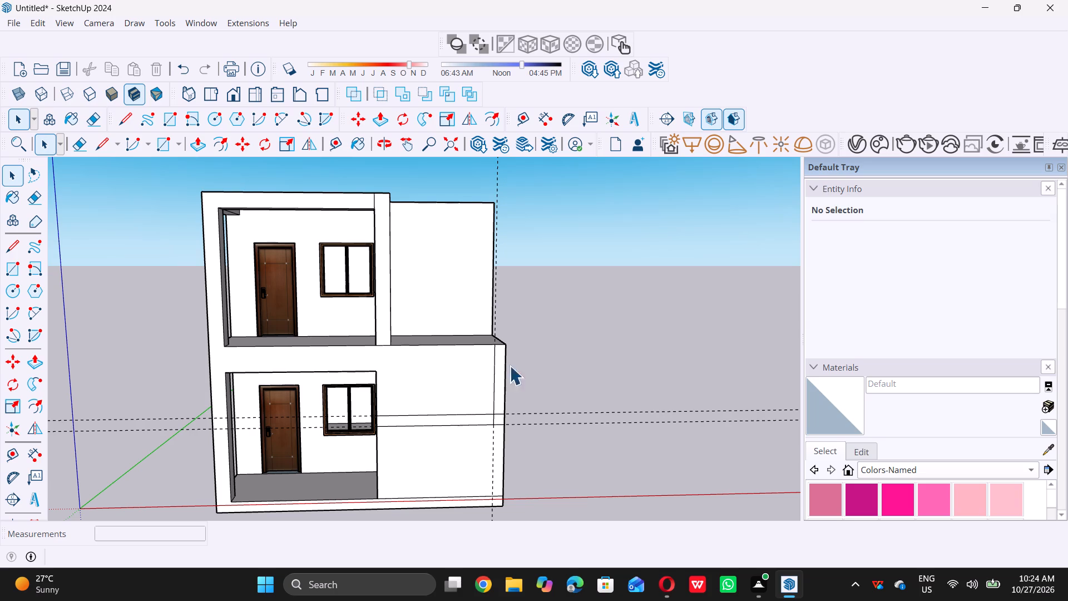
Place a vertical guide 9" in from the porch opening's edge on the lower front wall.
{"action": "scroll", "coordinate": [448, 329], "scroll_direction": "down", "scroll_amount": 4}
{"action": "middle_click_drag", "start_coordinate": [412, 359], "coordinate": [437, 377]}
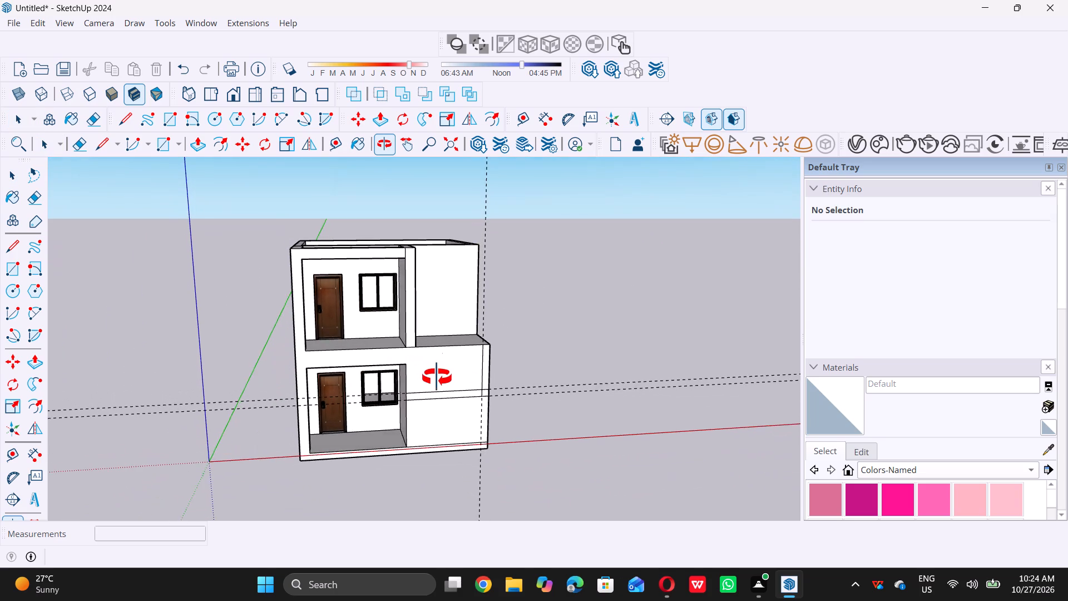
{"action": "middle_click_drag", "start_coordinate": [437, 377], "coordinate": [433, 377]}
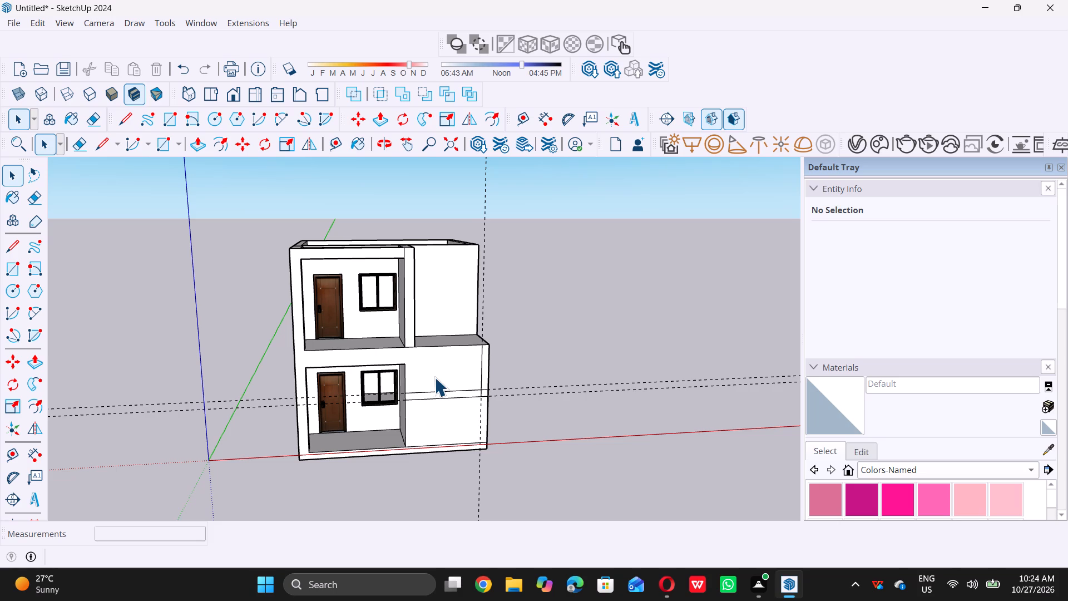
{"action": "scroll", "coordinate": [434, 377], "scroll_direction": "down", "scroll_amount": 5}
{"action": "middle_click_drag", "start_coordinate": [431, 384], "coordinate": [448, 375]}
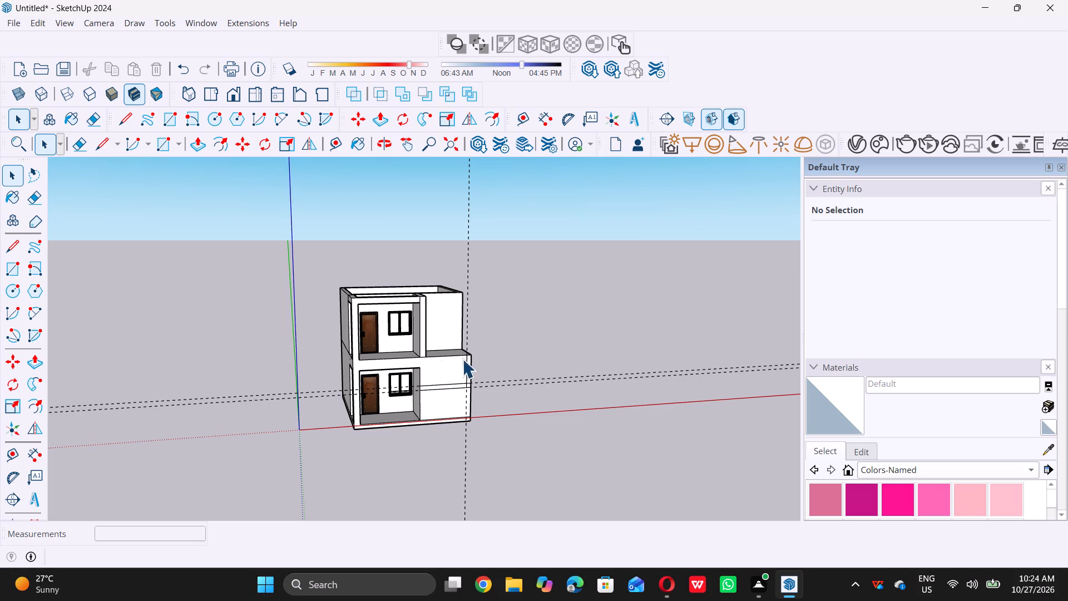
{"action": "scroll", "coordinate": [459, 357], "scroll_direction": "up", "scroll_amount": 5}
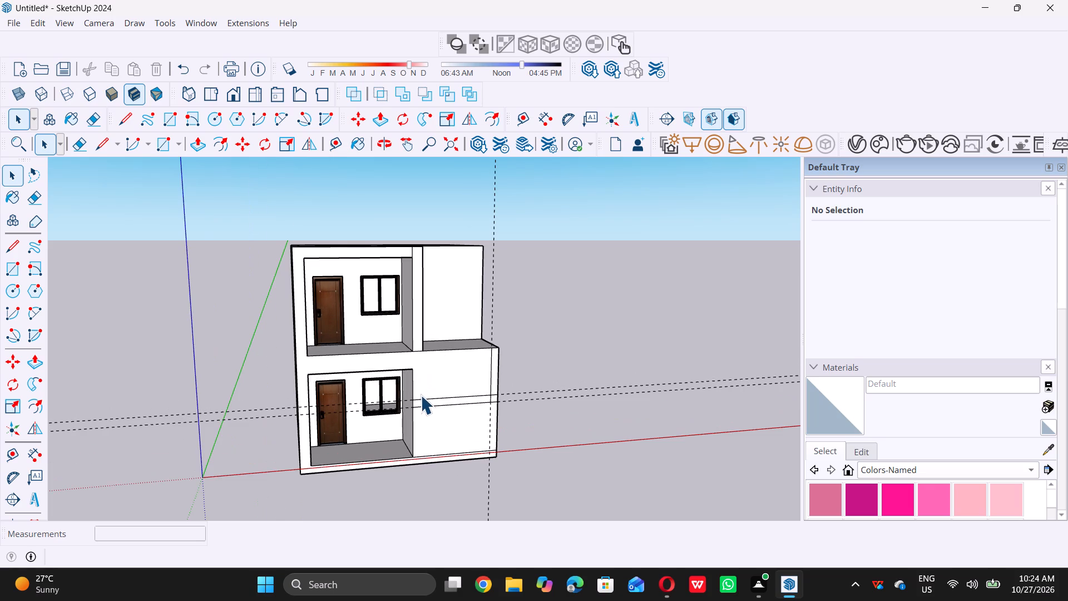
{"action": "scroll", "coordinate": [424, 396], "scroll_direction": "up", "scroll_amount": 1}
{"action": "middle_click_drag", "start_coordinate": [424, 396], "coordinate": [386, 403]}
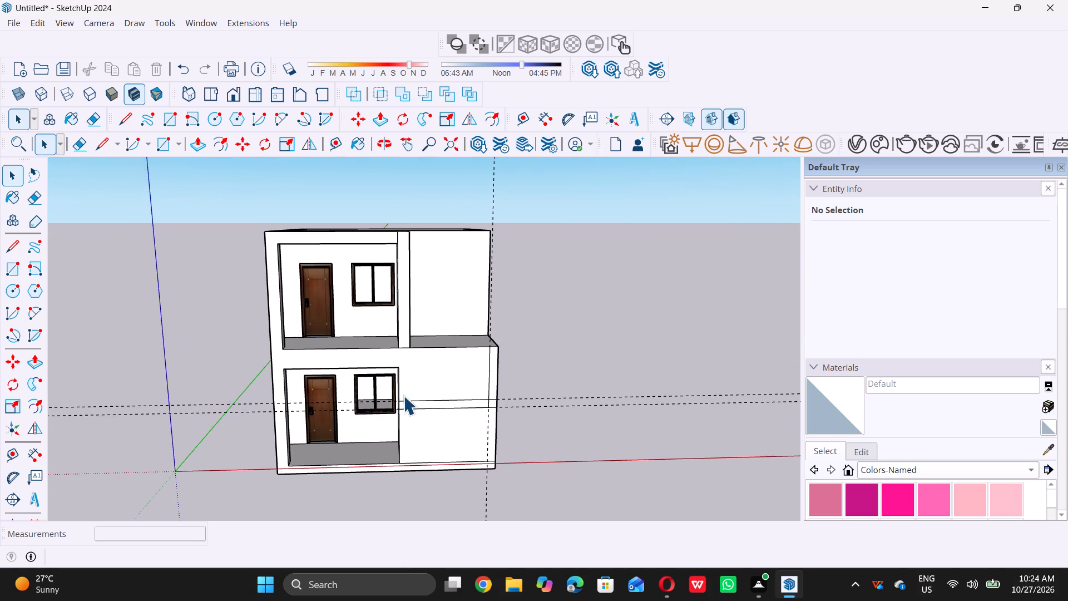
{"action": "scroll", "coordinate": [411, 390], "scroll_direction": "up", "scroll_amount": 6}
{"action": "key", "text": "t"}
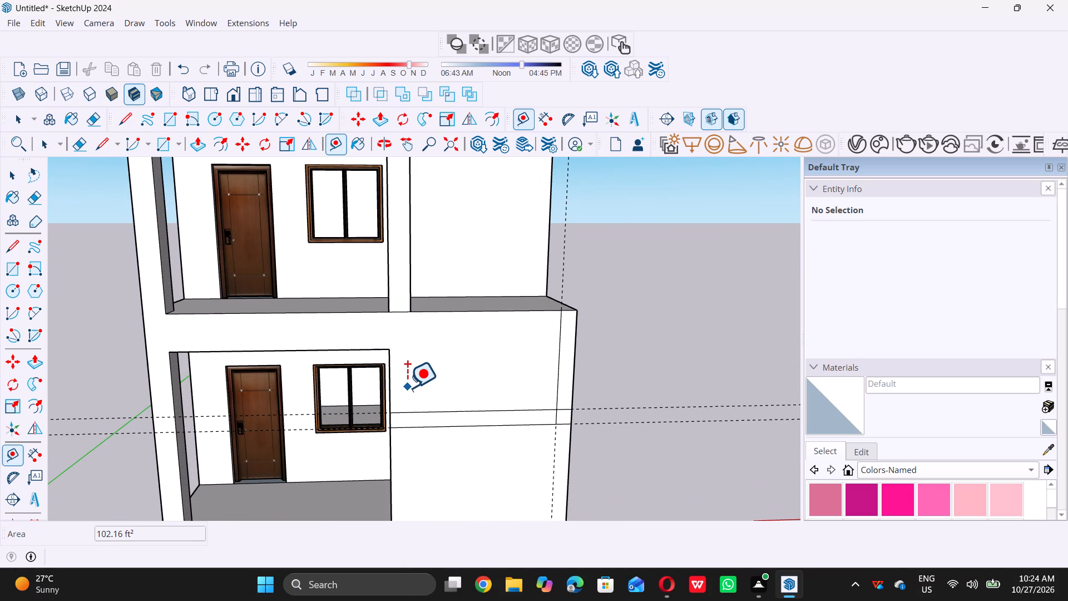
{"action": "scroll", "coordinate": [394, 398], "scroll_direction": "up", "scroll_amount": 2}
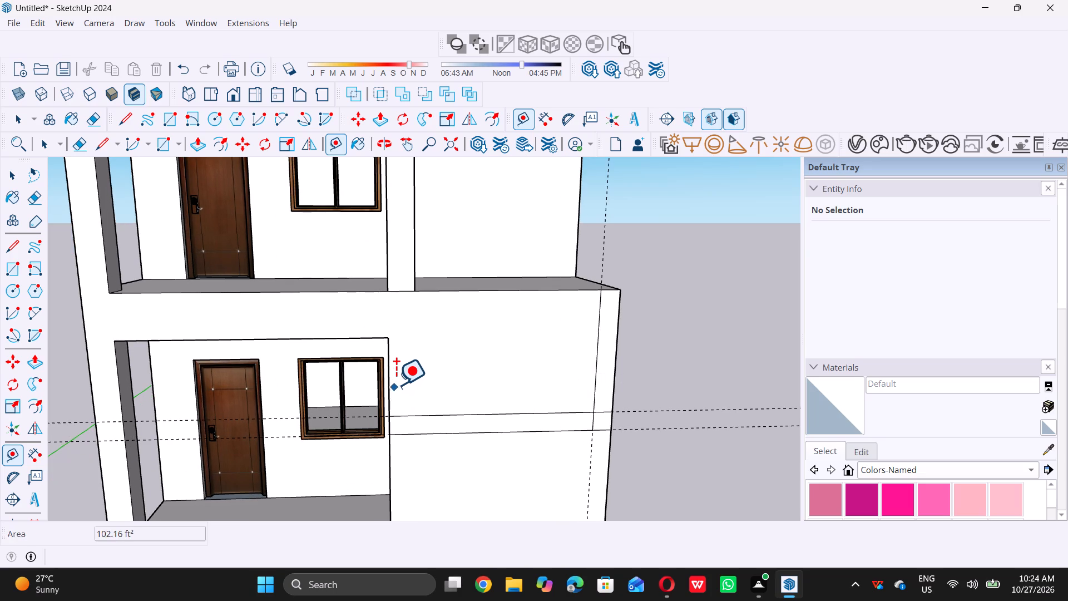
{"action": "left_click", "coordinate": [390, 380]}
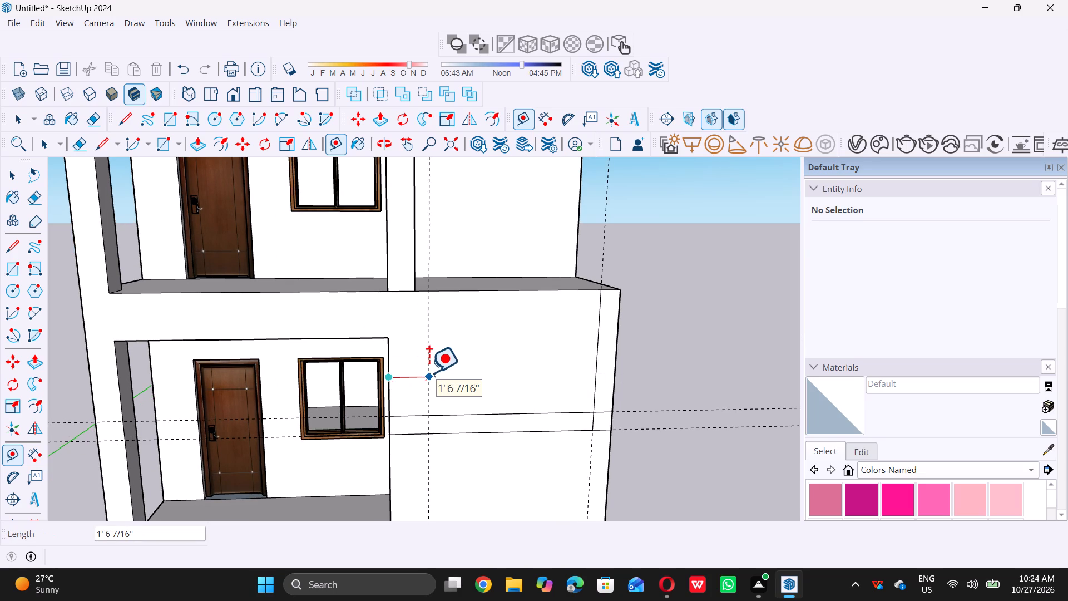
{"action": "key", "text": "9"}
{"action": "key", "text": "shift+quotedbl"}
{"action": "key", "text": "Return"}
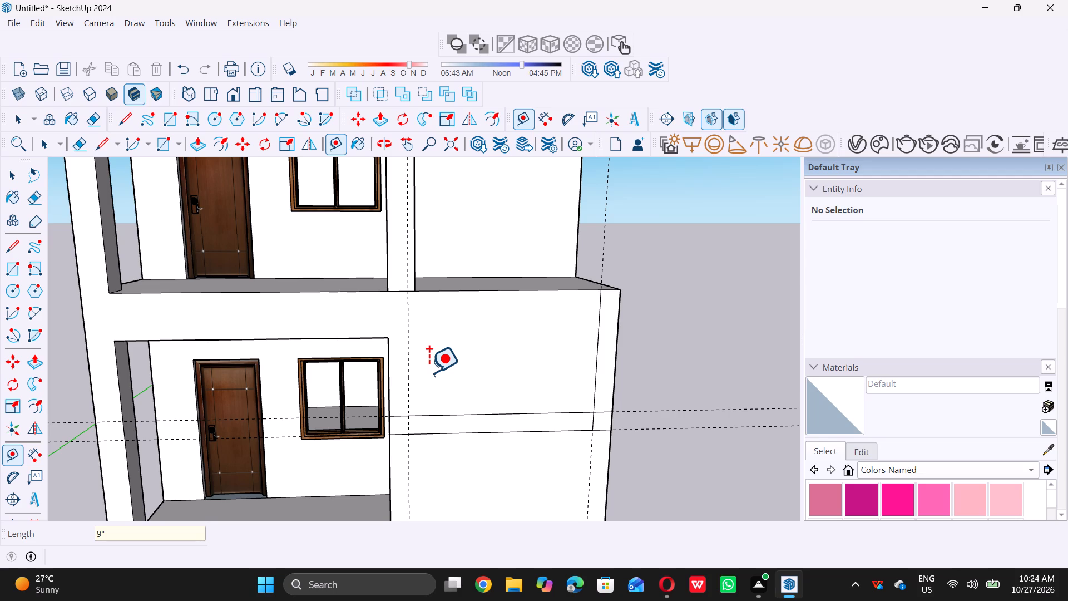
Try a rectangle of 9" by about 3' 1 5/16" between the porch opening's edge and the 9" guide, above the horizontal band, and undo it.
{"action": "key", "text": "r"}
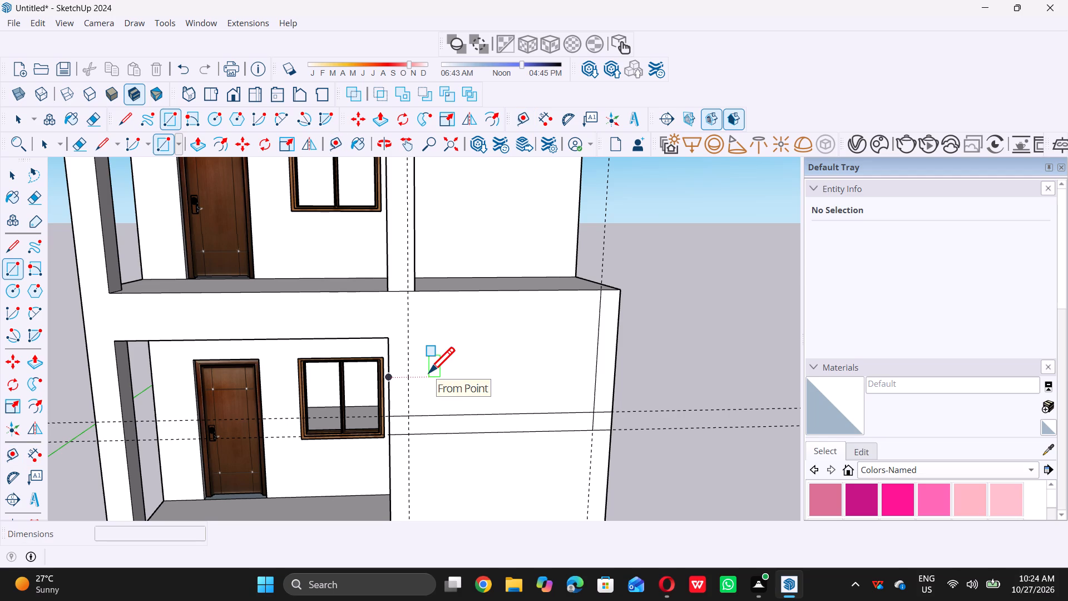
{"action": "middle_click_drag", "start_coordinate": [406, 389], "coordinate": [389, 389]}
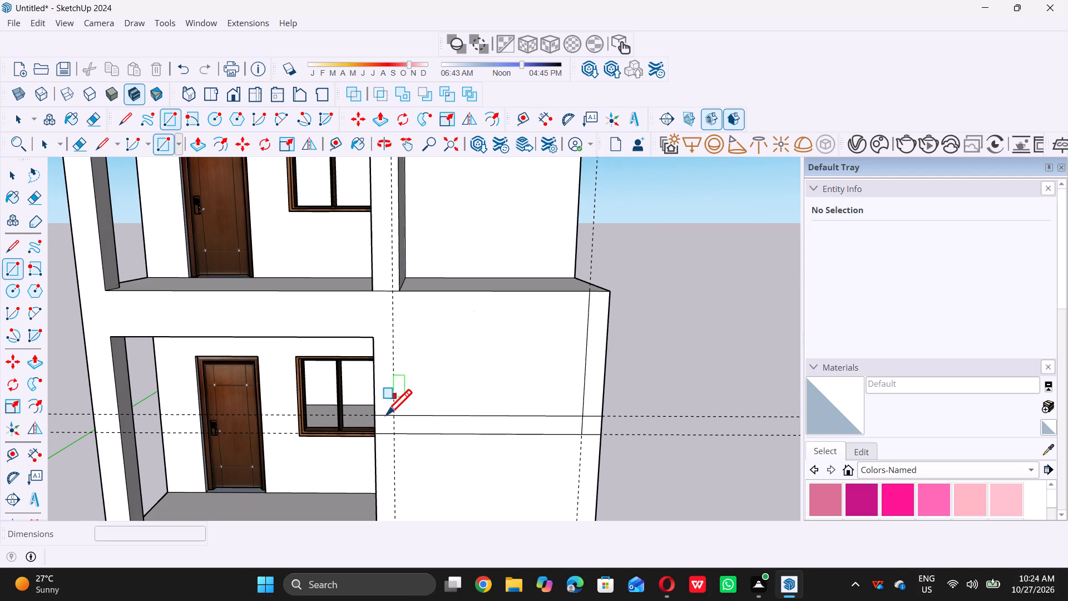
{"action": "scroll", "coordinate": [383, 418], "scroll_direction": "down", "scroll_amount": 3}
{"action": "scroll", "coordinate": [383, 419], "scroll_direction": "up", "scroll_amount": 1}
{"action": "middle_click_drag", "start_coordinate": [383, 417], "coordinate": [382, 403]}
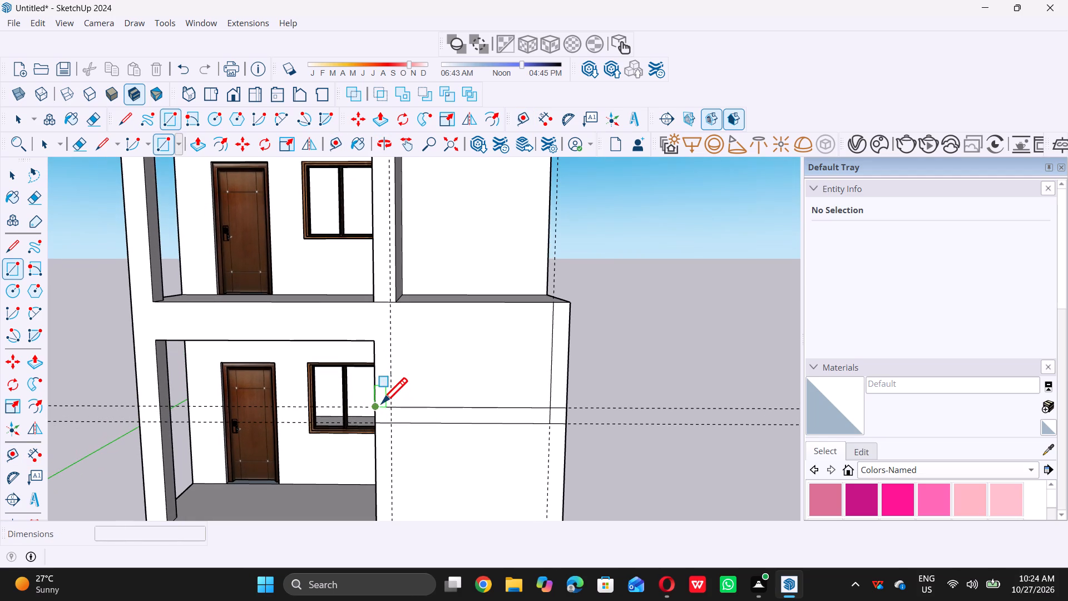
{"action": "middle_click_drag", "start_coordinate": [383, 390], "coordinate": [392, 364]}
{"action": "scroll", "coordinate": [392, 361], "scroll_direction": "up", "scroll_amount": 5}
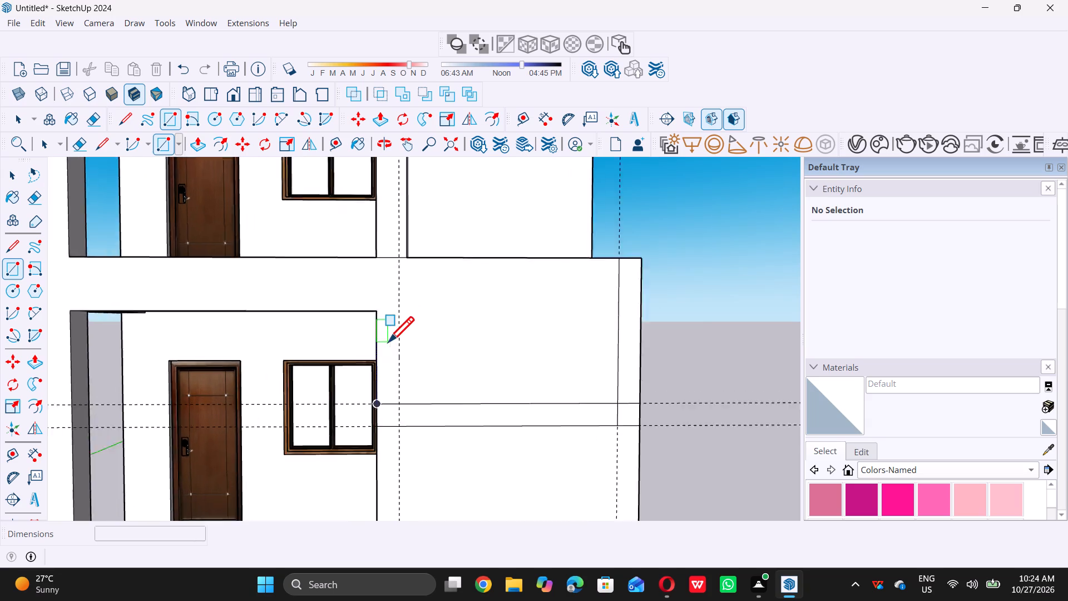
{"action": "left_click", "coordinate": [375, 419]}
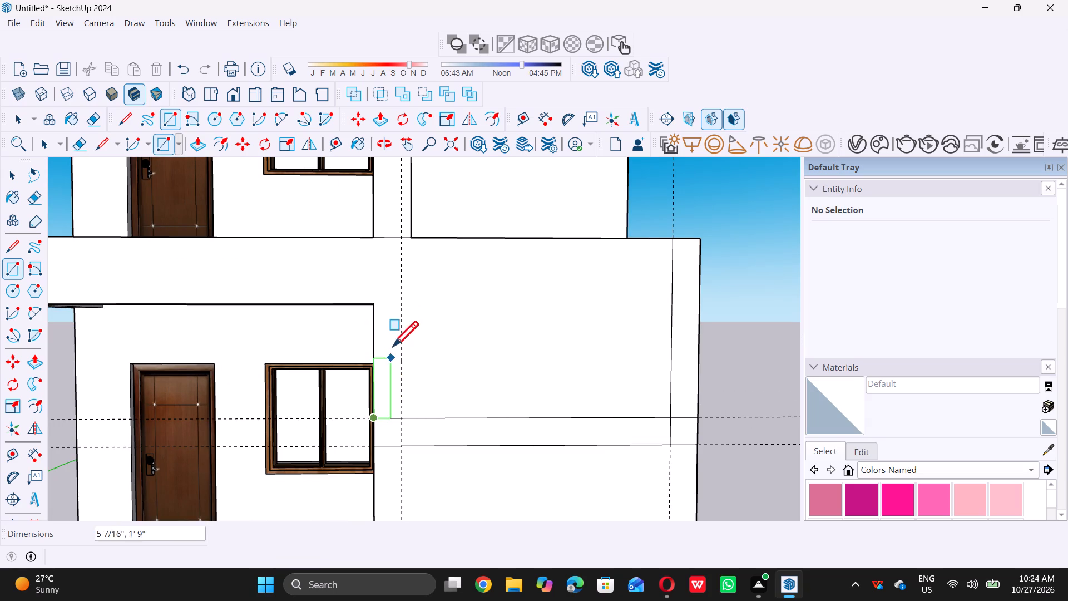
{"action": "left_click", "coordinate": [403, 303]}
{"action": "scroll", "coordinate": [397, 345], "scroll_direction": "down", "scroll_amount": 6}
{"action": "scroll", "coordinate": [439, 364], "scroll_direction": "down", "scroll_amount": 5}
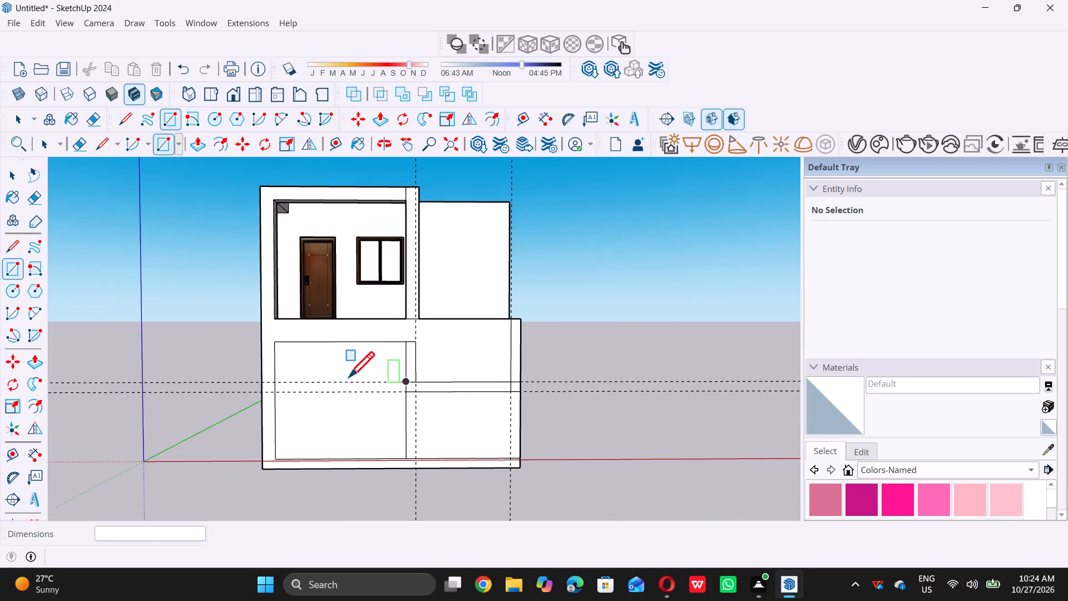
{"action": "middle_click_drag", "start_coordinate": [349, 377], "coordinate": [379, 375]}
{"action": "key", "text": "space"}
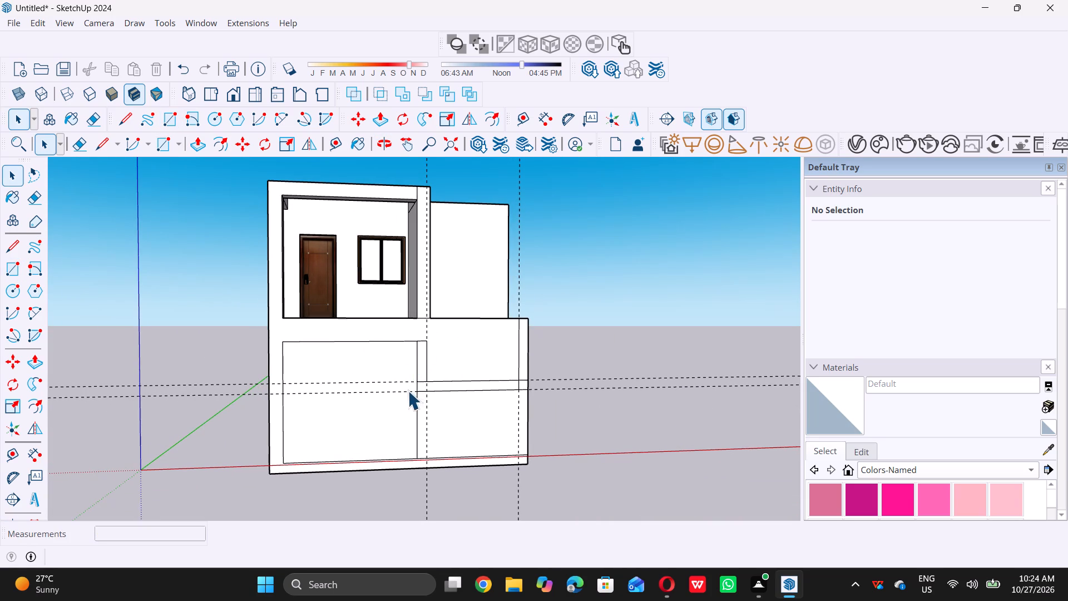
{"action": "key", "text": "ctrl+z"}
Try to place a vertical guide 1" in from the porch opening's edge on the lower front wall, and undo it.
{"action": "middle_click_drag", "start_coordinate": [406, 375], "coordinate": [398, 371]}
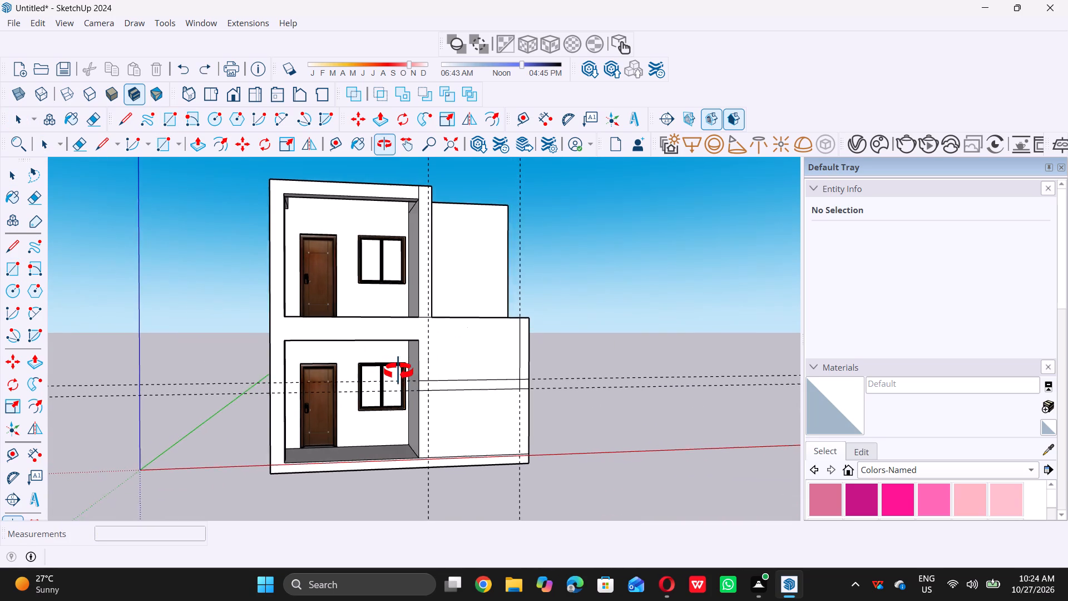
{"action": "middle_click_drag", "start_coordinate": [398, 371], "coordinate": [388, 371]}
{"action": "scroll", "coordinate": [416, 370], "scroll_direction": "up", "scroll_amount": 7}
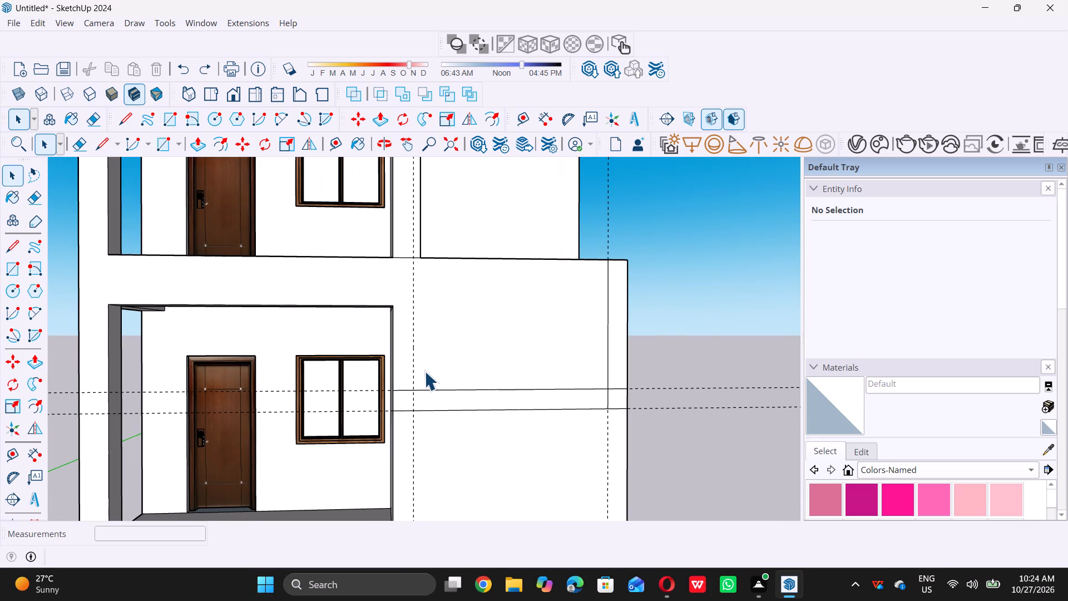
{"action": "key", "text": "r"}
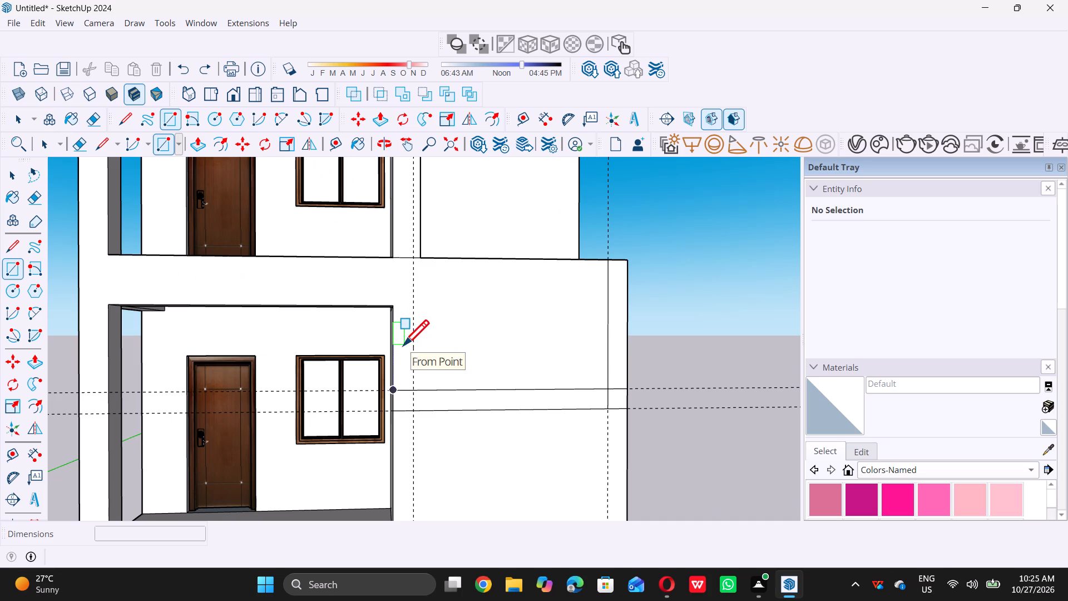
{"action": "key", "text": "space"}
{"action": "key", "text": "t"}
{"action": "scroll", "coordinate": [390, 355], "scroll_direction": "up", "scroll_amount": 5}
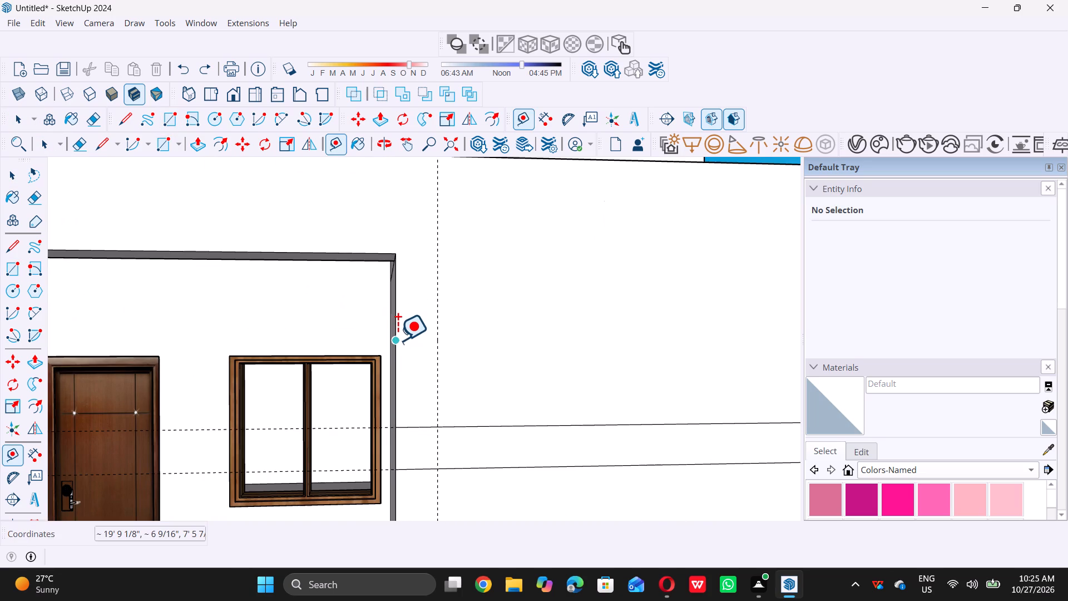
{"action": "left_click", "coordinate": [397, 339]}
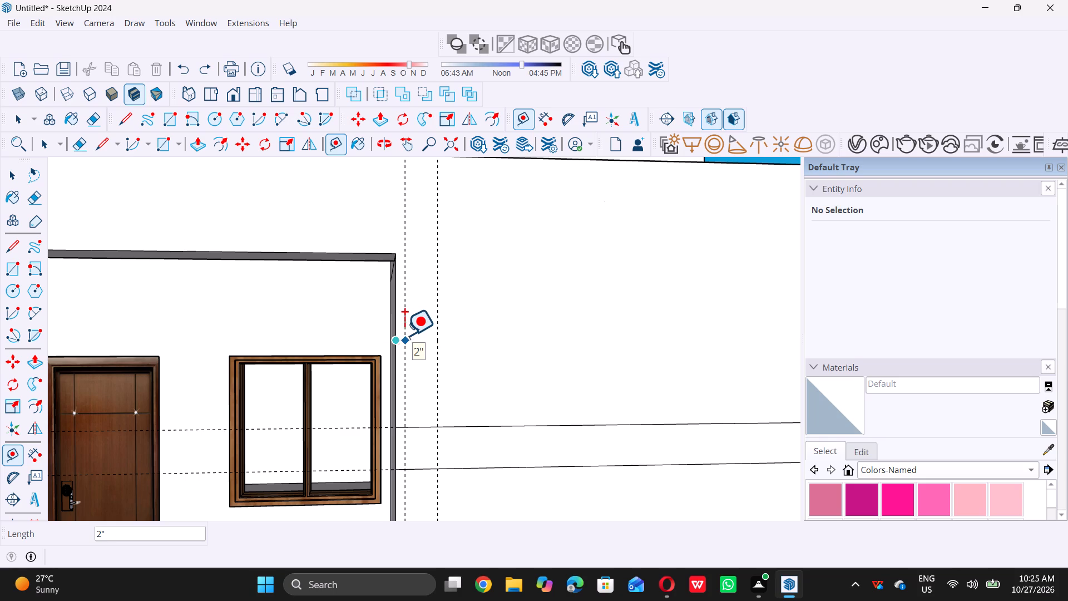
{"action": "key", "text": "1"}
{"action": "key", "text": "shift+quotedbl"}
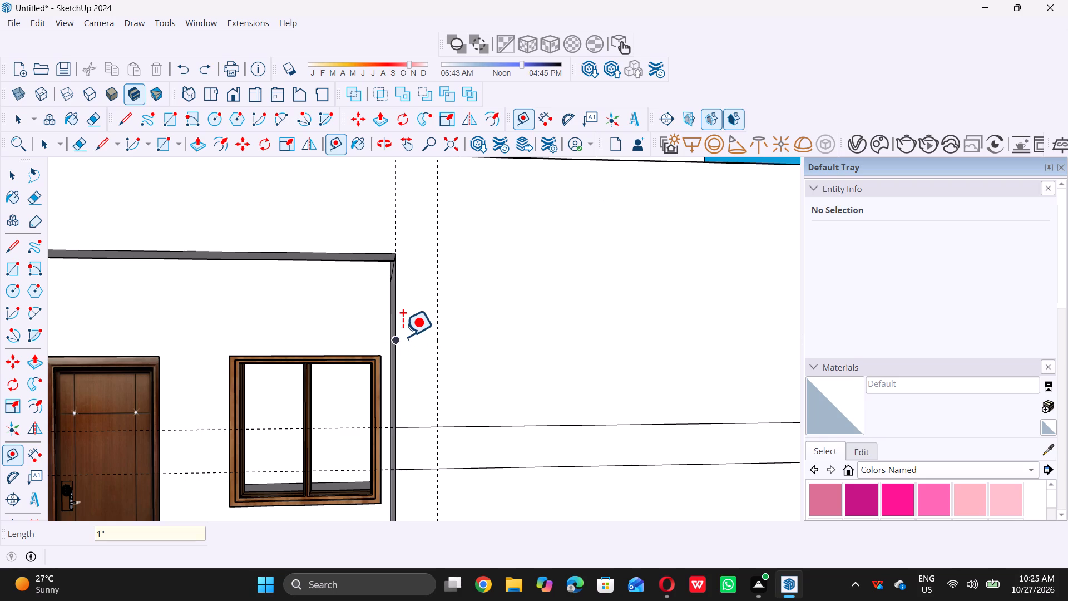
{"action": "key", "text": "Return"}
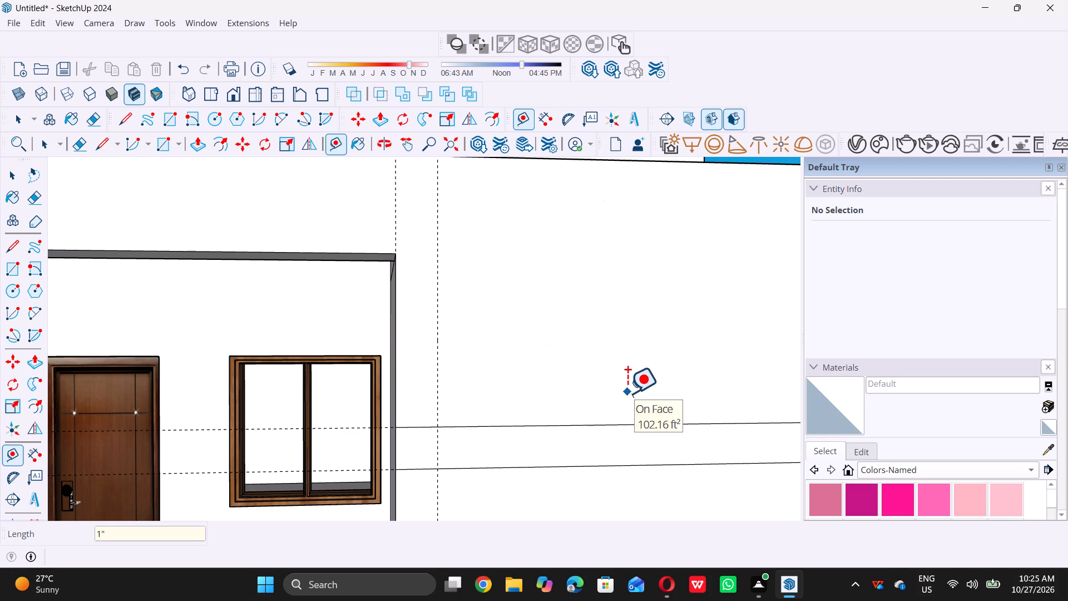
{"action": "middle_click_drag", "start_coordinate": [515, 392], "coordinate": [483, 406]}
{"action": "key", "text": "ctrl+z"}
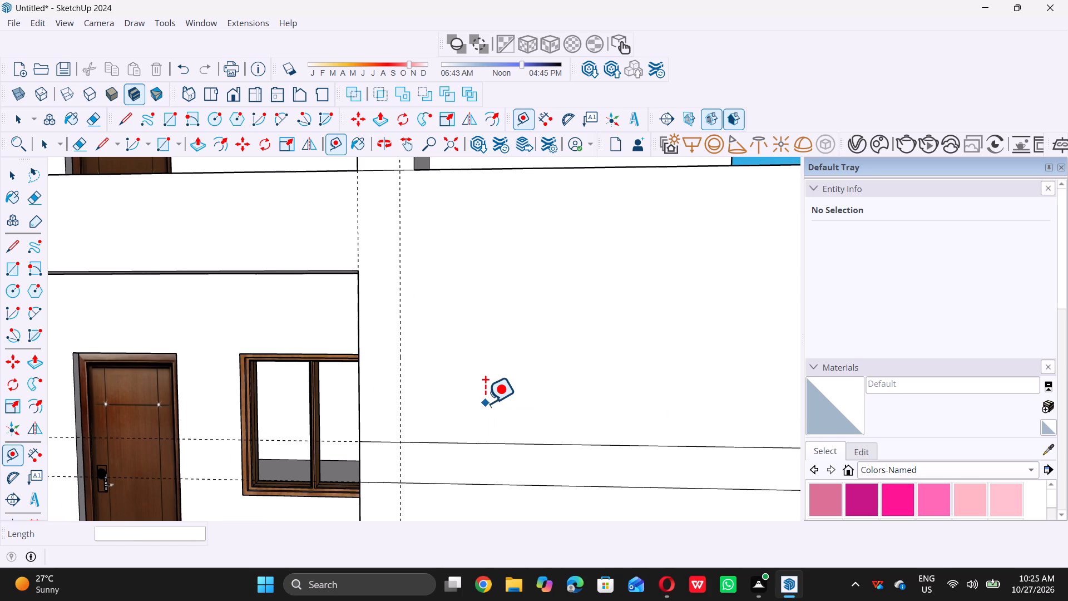
Place a vertical guide 1" in from the porch opening's edge on the lower front wall.
{"action": "left_click", "coordinate": [356, 366]}
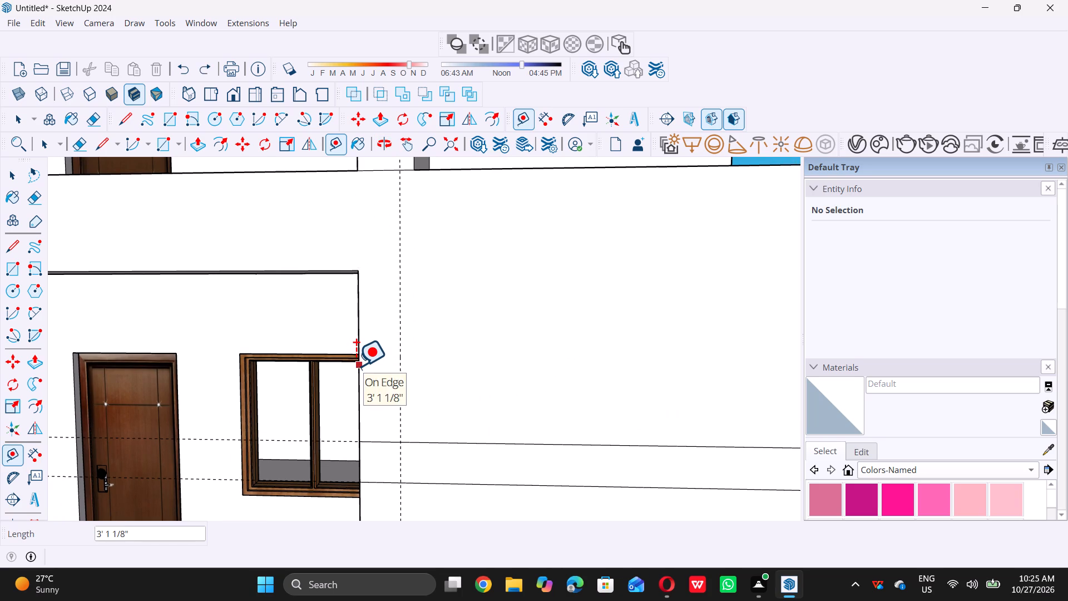
{"action": "key", "text": "1"}
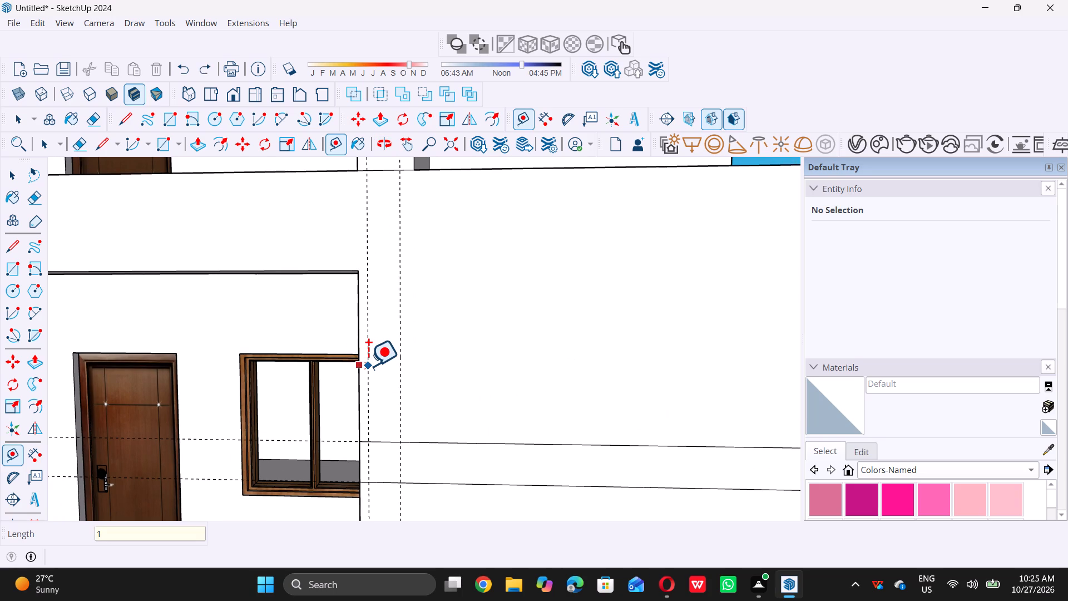
{"action": "key", "text": "shift+quotedbl"}
{"action": "key", "text": "Return"}
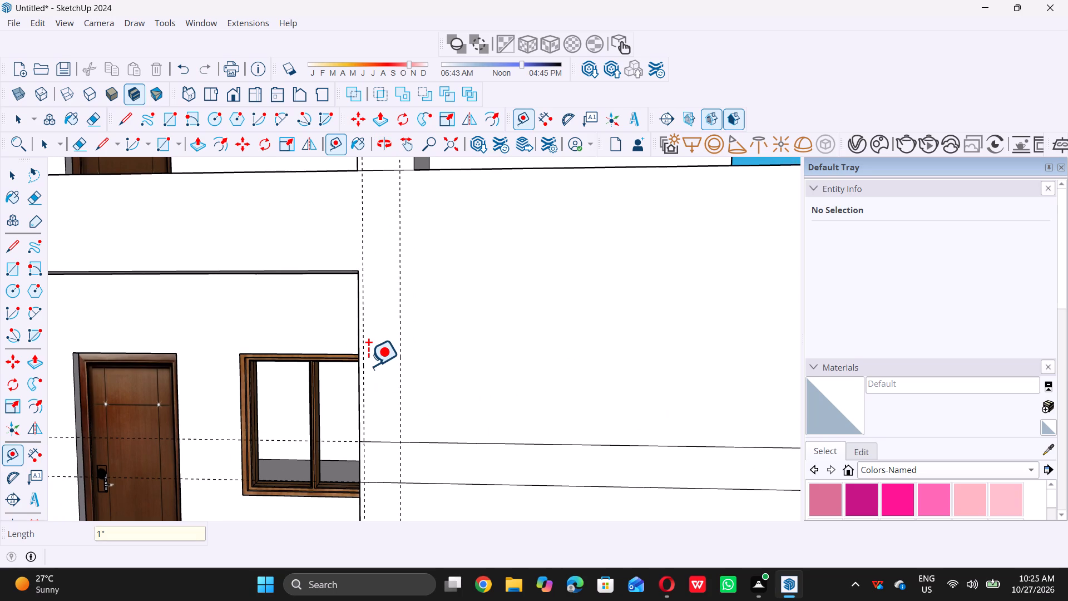
{"action": "key", "text": "space"}
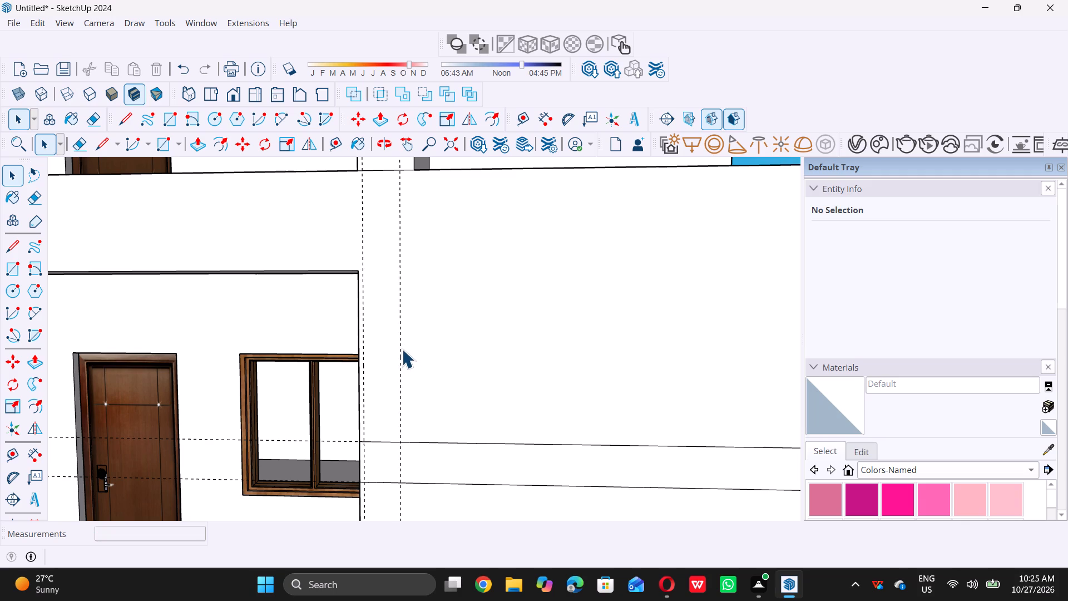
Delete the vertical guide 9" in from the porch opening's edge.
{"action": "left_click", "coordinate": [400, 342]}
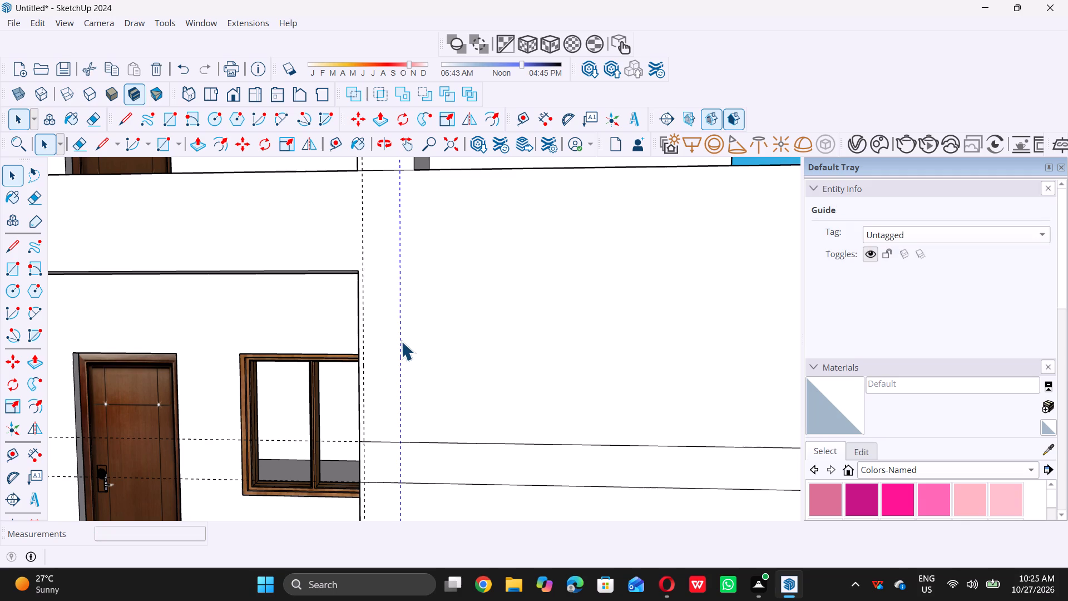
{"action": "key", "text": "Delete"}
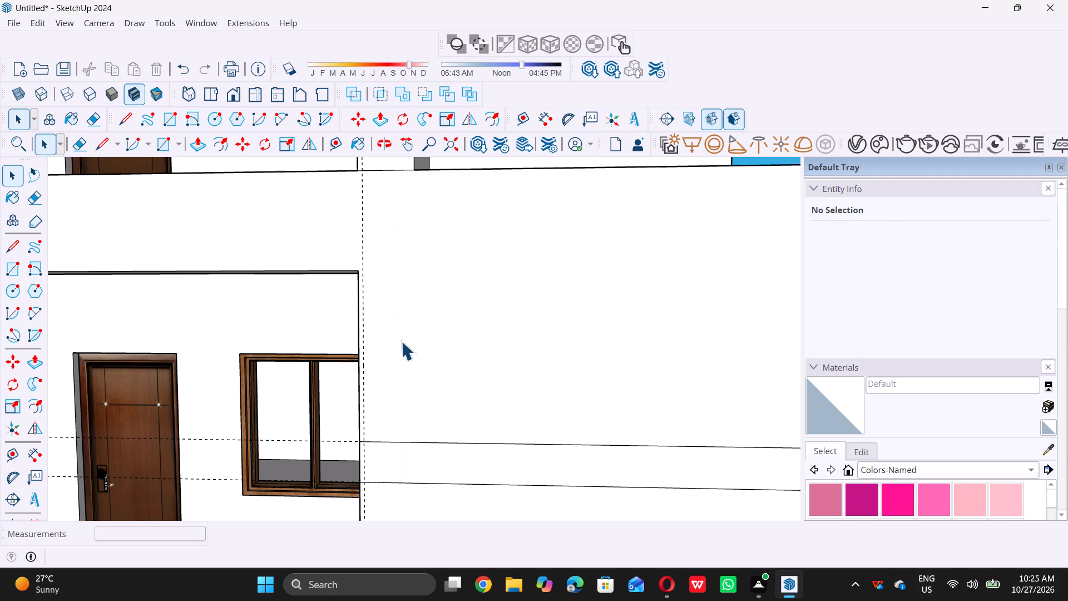
Place a second vertical guide 9" from the 1" guide, farther into the lower front wall.
{"action": "key", "text": "t"}
{"action": "left_click", "coordinate": [367, 322]}
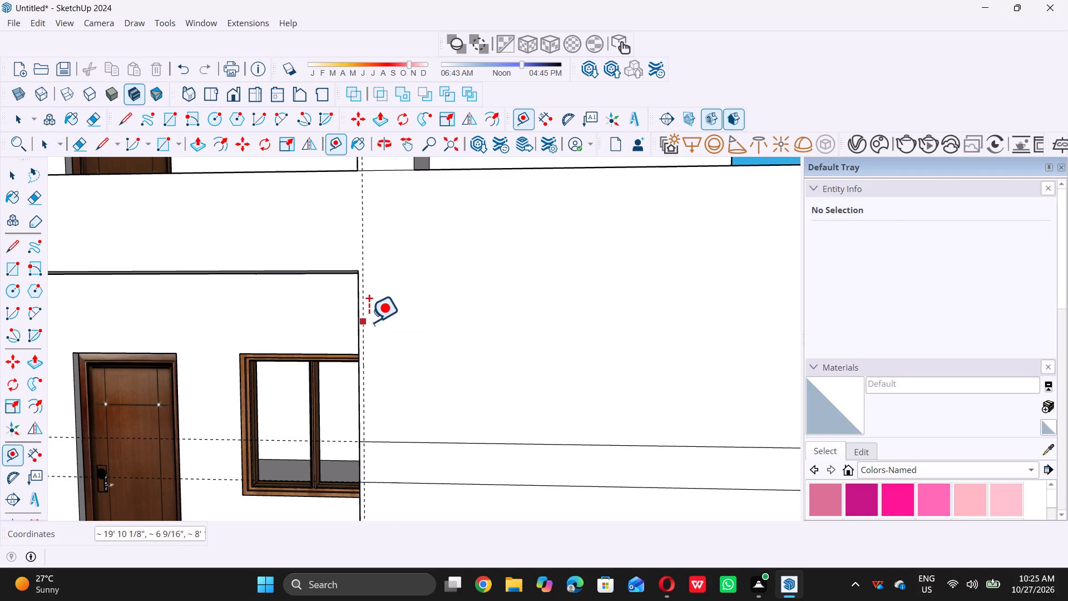
{"action": "key", "text": "9"}
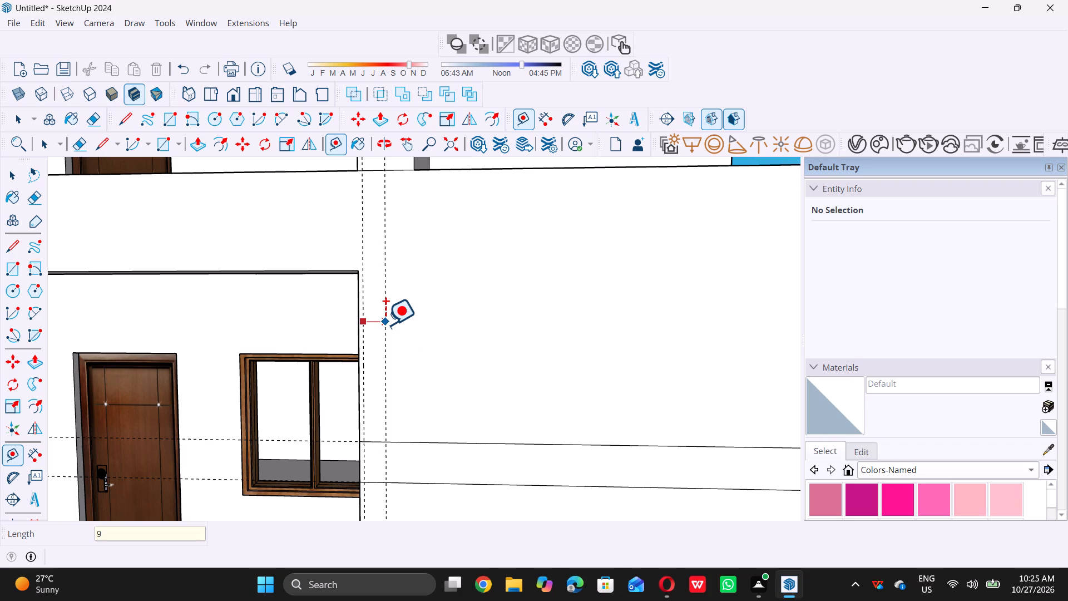
{"action": "key", "text": "shift+quotedbl"}
{"action": "key", "text": "Return"}
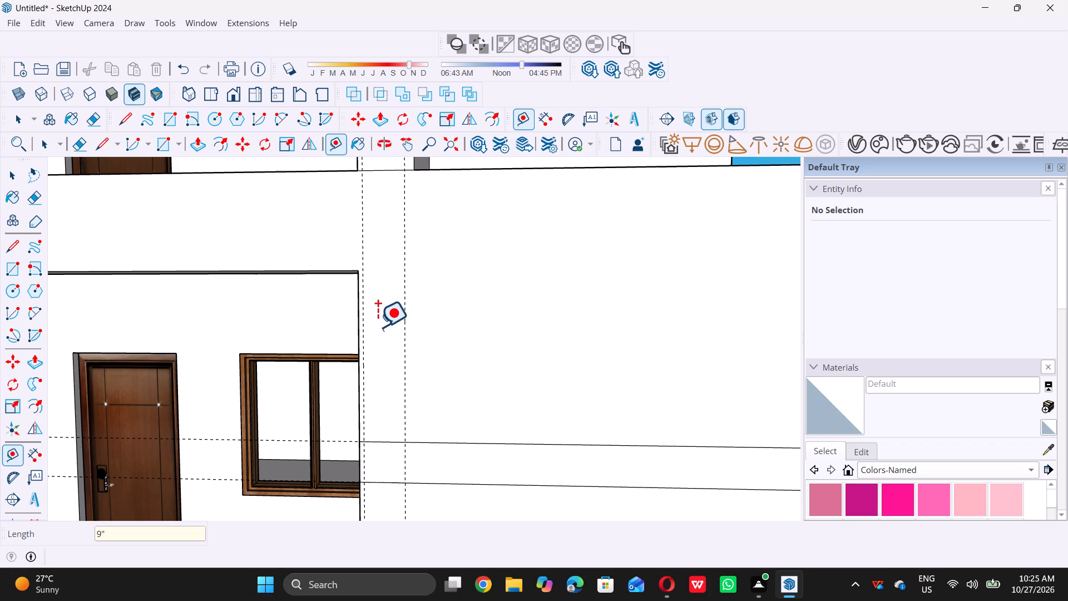
{"action": "key", "text": "space"}
{"action": "scroll", "coordinate": [375, 335], "scroll_direction": "down", "scroll_amount": 4}
{"action": "middle_click_drag", "start_coordinate": [346, 357], "coordinate": [338, 367]}
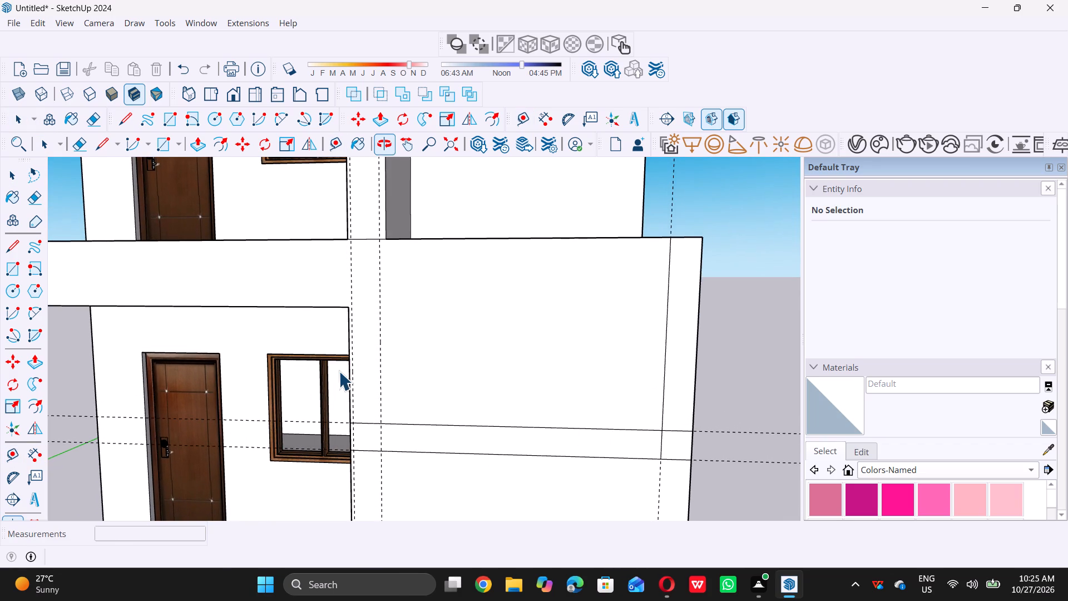
Draw a 9" by 3' 10 1/8" rectangle between the two vertical guides, from the lower horizontal band line up to the porch opening's top level.
{"action": "key", "text": "r"}
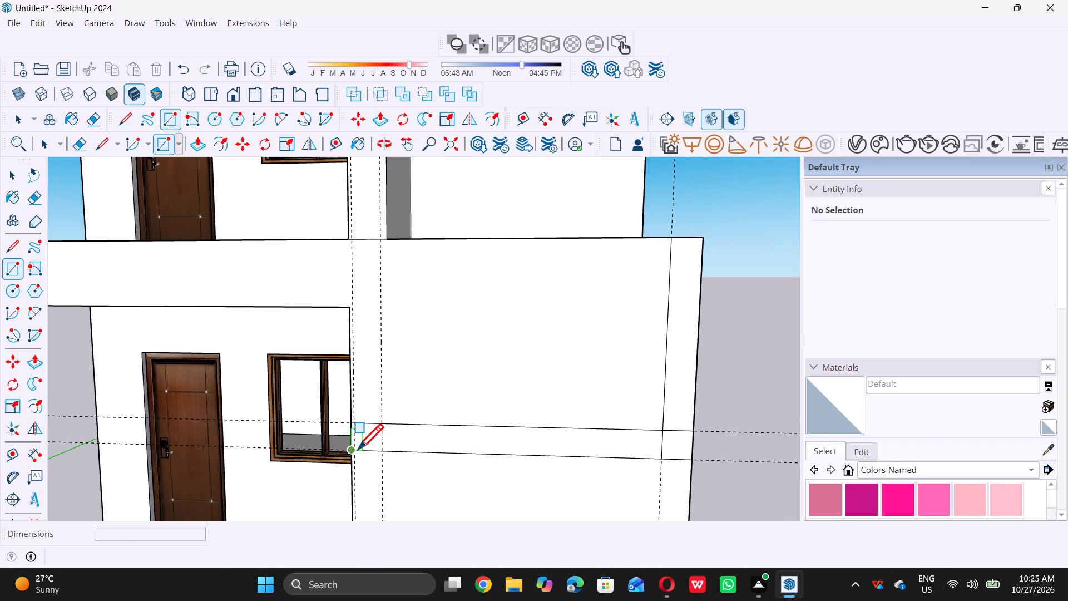
{"action": "scroll", "coordinate": [357, 451], "scroll_direction": "up", "scroll_amount": 5}
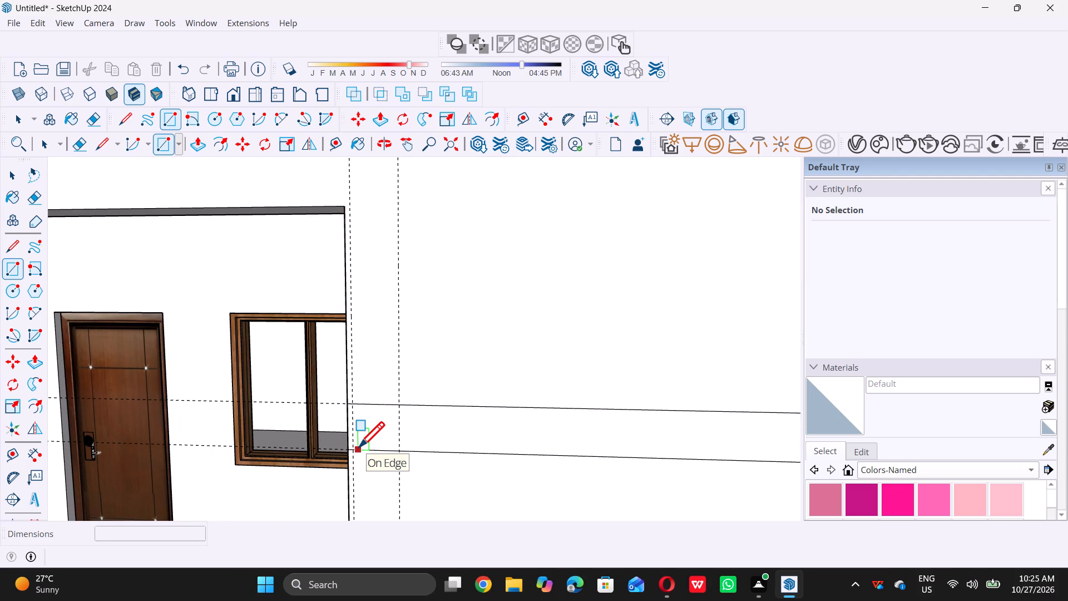
{"action": "left_click", "coordinate": [400, 449]}
{"action": "scroll", "coordinate": [395, 447], "scroll_direction": "down", "scroll_amount": 5}
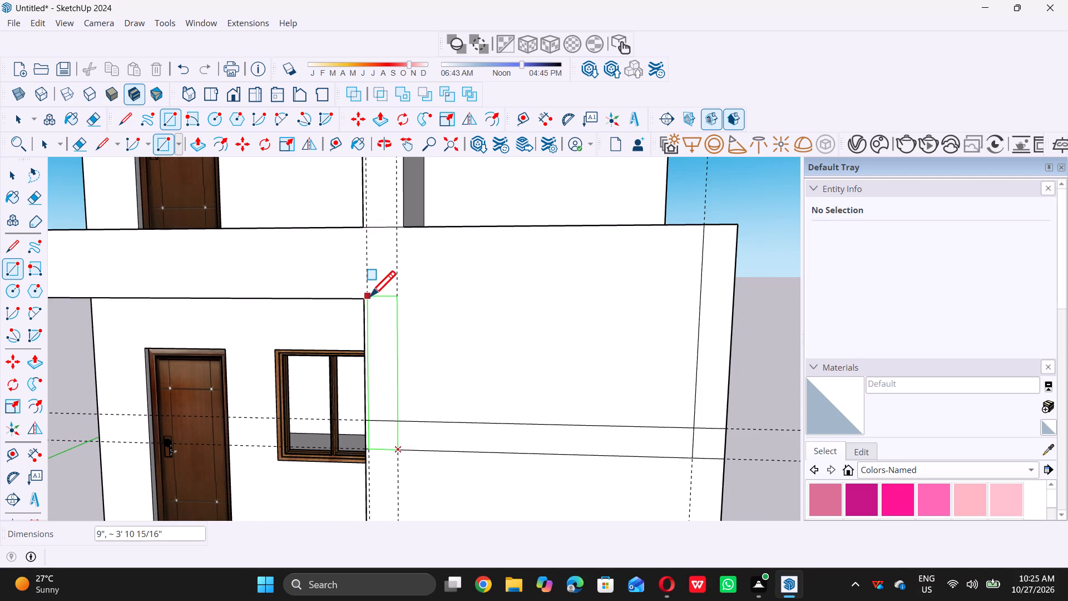
{"action": "scroll", "coordinate": [373, 299], "scroll_direction": "up", "scroll_amount": 6}
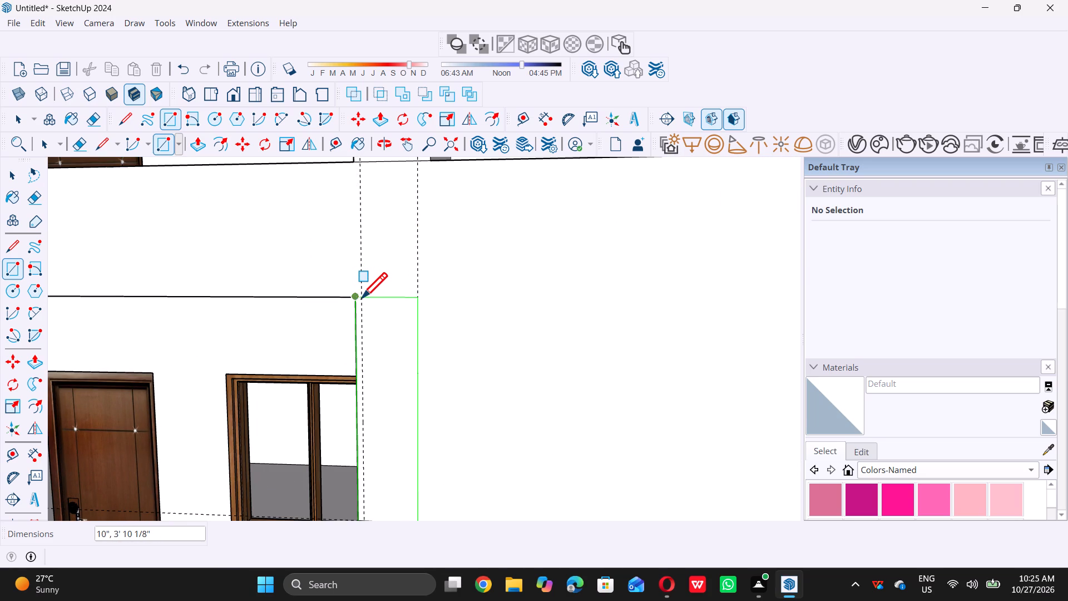
{"action": "left_click", "coordinate": [365, 298]}
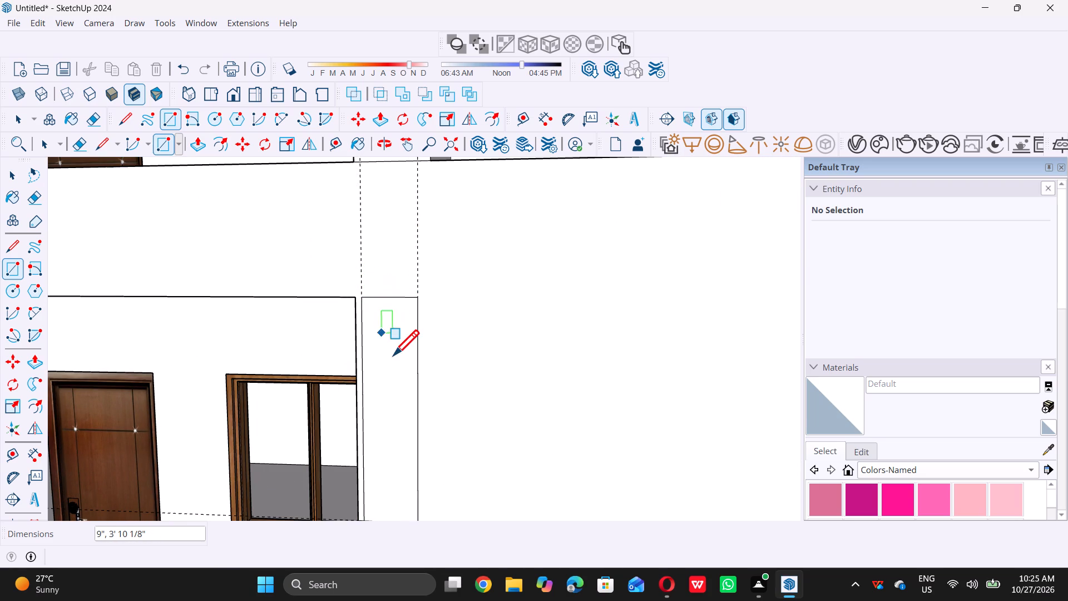
{"action": "key", "text": "space"}
Draw a 1' horizontal line from the lower porch opening's top outer corner to the house's outer front edge.
{"action": "scroll", "coordinate": [376, 359], "scroll_direction": "down", "scroll_amount": 16}
{"action": "middle_click_drag", "start_coordinate": [380, 371], "coordinate": [421, 364]}
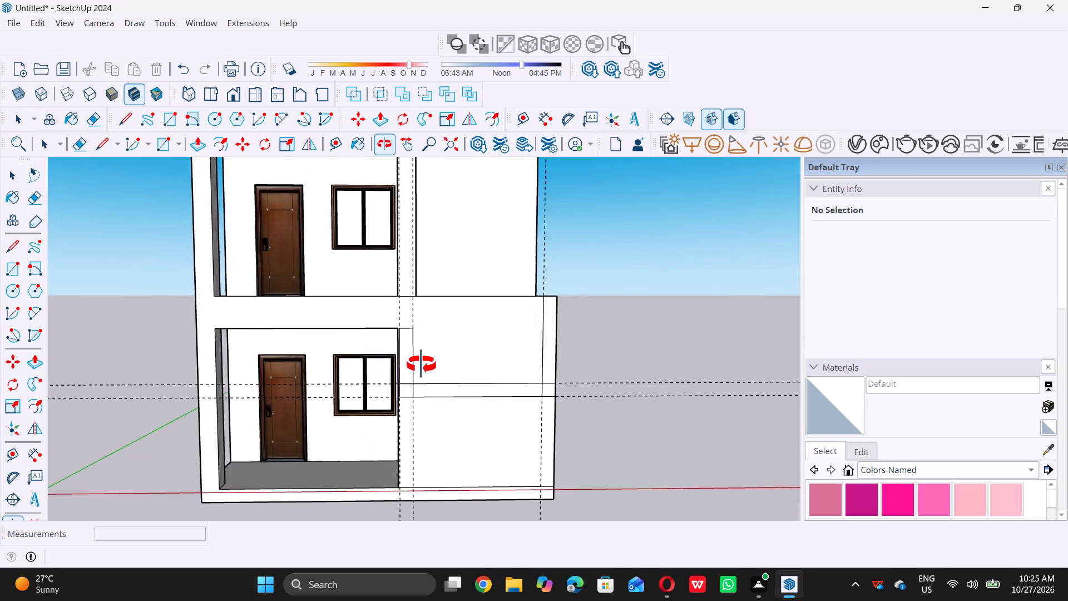
{"action": "middle_click_drag", "start_coordinate": [421, 364], "coordinate": [427, 366]}
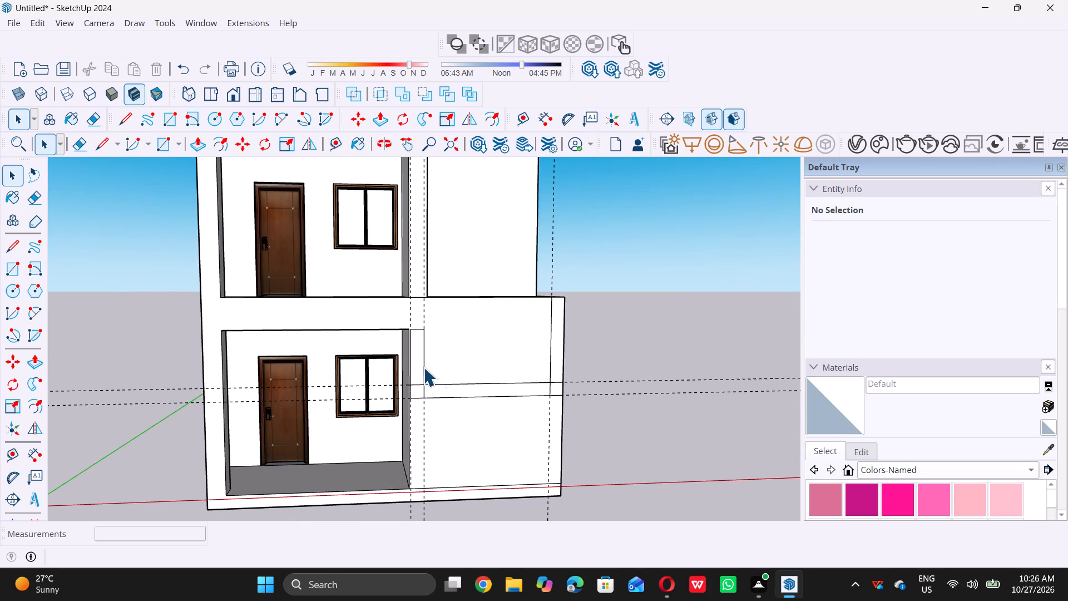
{"action": "middle_click_drag", "start_coordinate": [232, 342], "coordinate": [265, 344]}
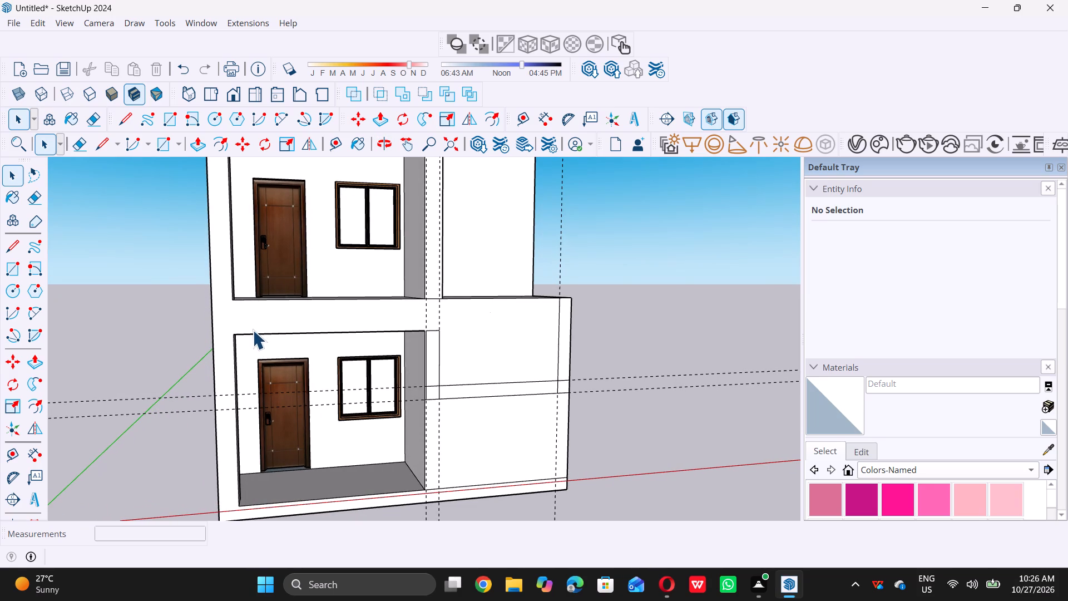
{"action": "middle_click_drag", "start_coordinate": [221, 327], "coordinate": [246, 319]}
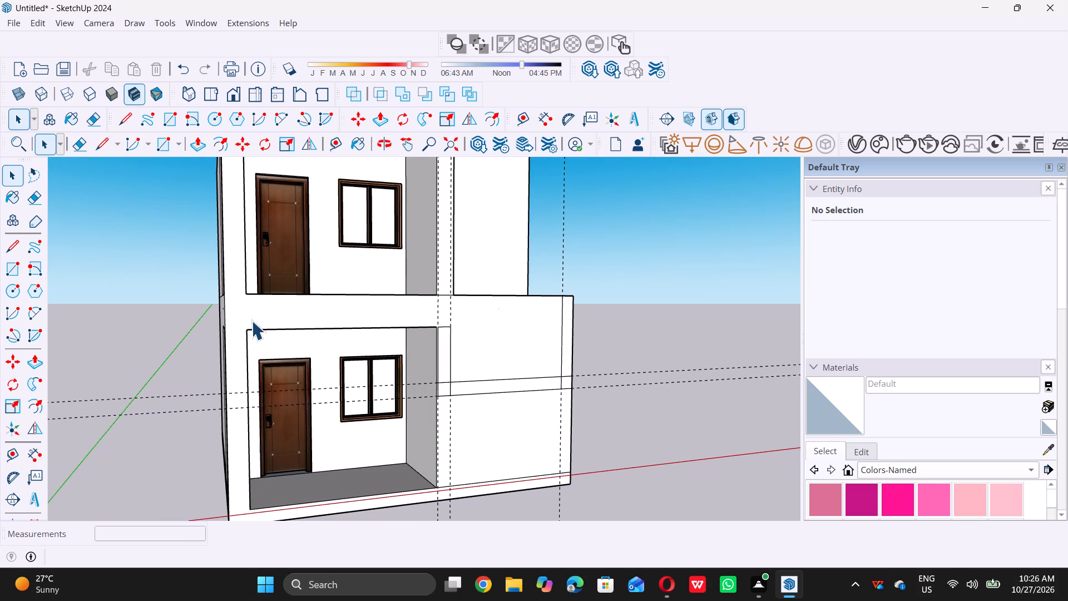
{"action": "key", "text": "l"}
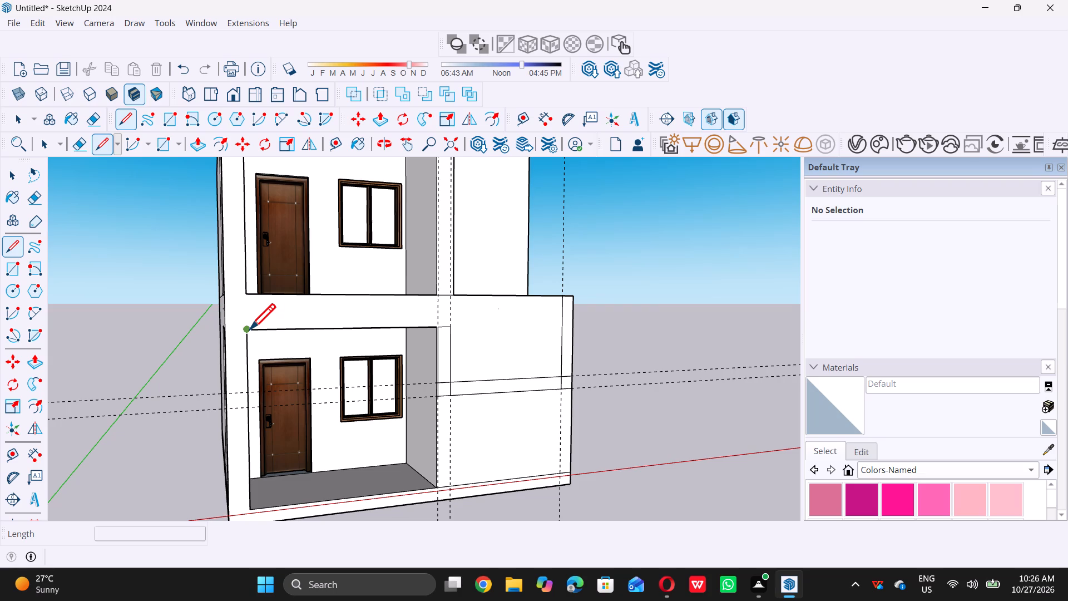
{"action": "left_click", "coordinate": [250, 329]}
{"action": "left_click", "coordinate": [226, 328]}
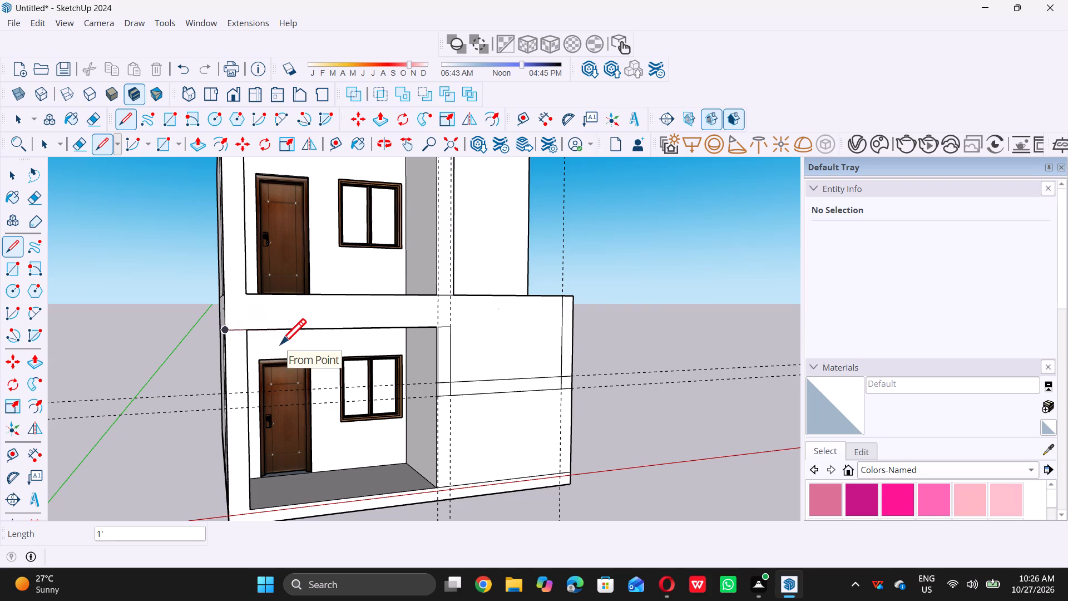
{"action": "key", "text": "space"}
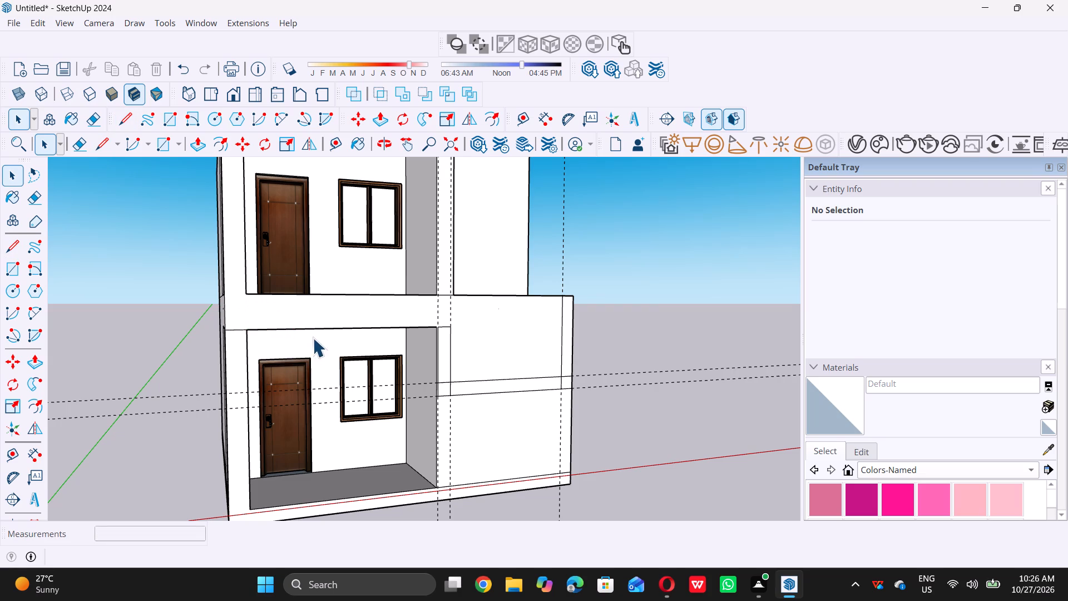
Delete all guides in the model.
{"action": "scroll", "coordinate": [311, 342], "scroll_direction": "down", "scroll_amount": 3}
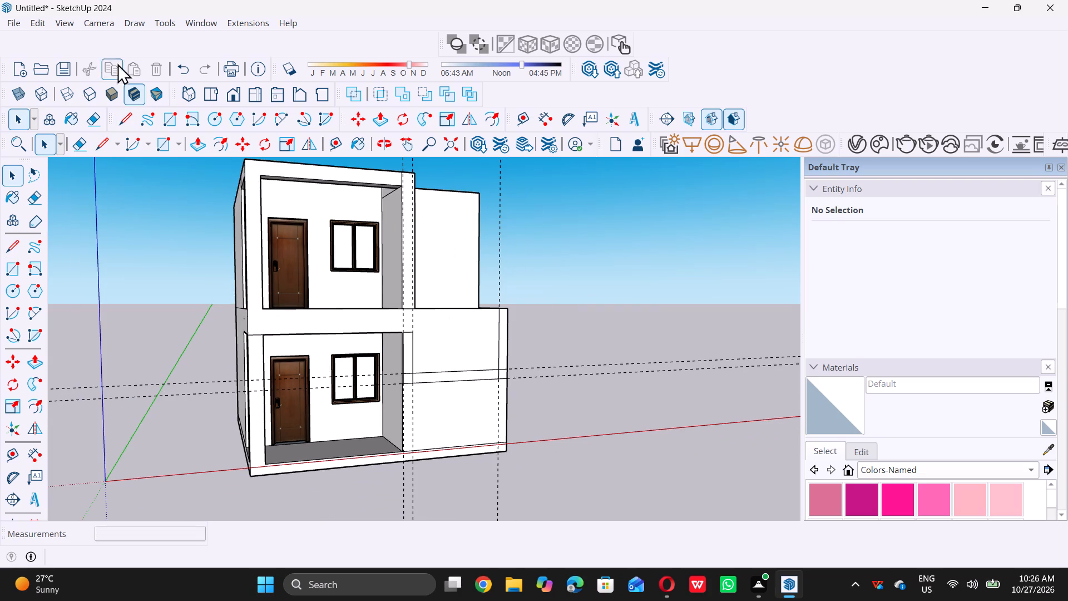
{"action": "left_click", "coordinate": [32, 26]}
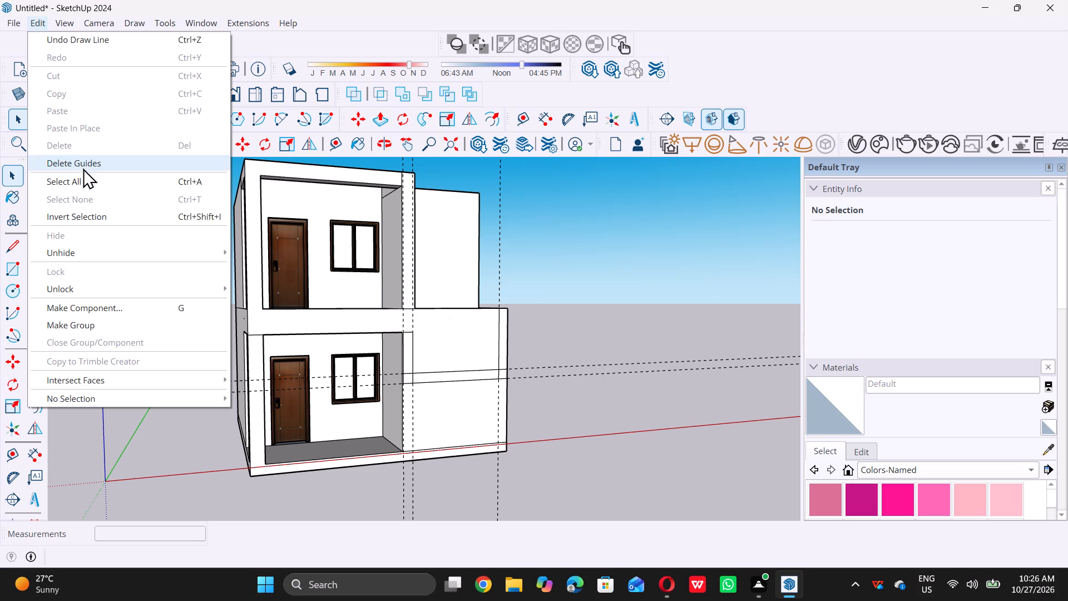
{"action": "left_click", "coordinate": [89, 164]}
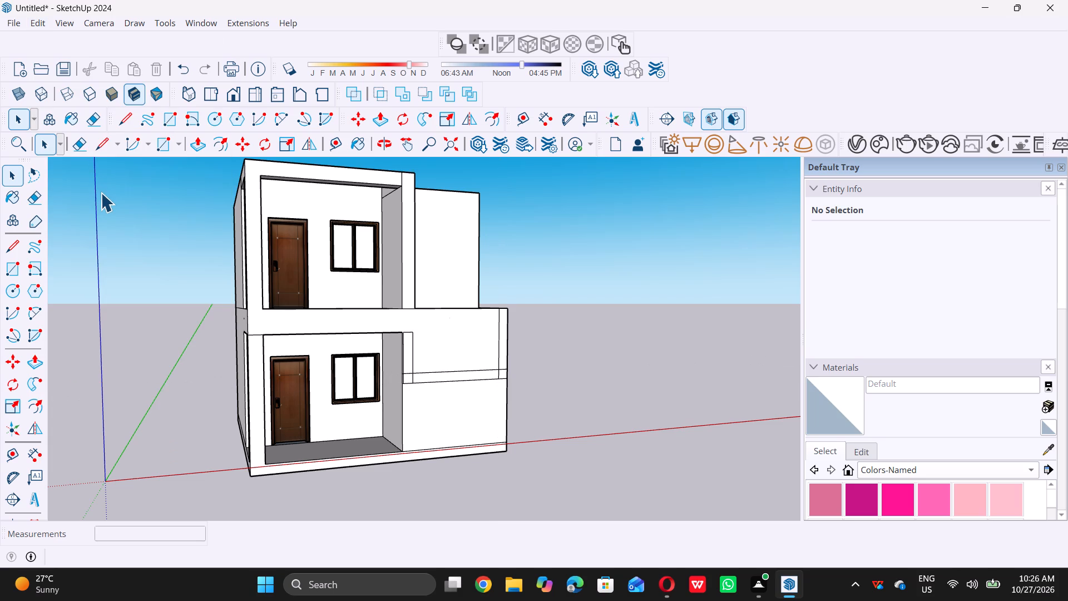
Draw a line from the lower porch opening's top inner corner across the 9" vertical band, extending it 1'5" past the band.
{"action": "middle_click_drag", "start_coordinate": [398, 366], "coordinate": [355, 368]}
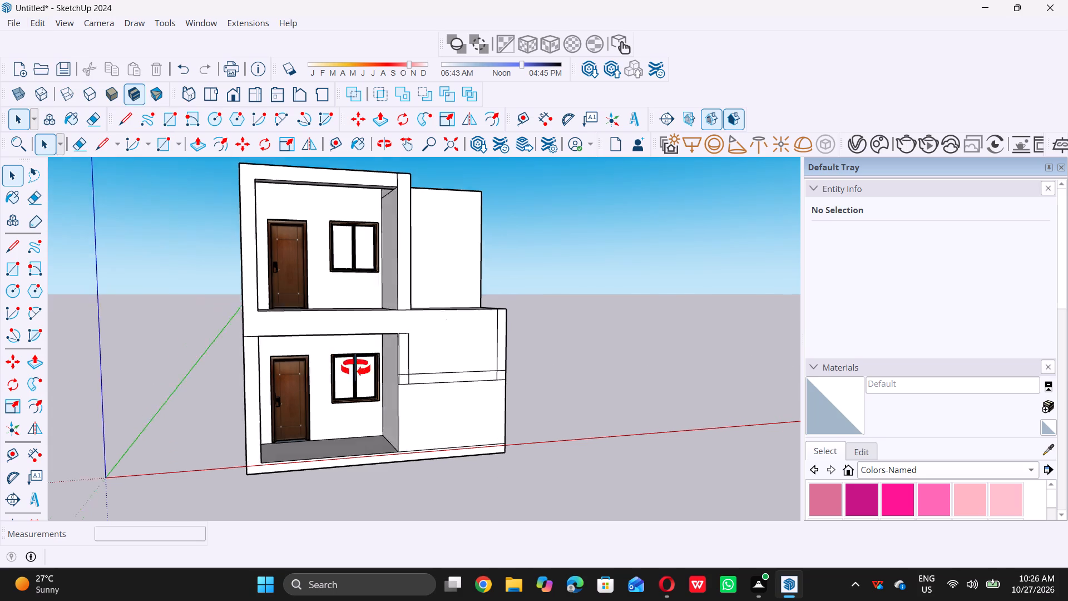
{"action": "middle_click_drag", "start_coordinate": [355, 368], "coordinate": [331, 358]}
{"action": "key", "text": "l"}
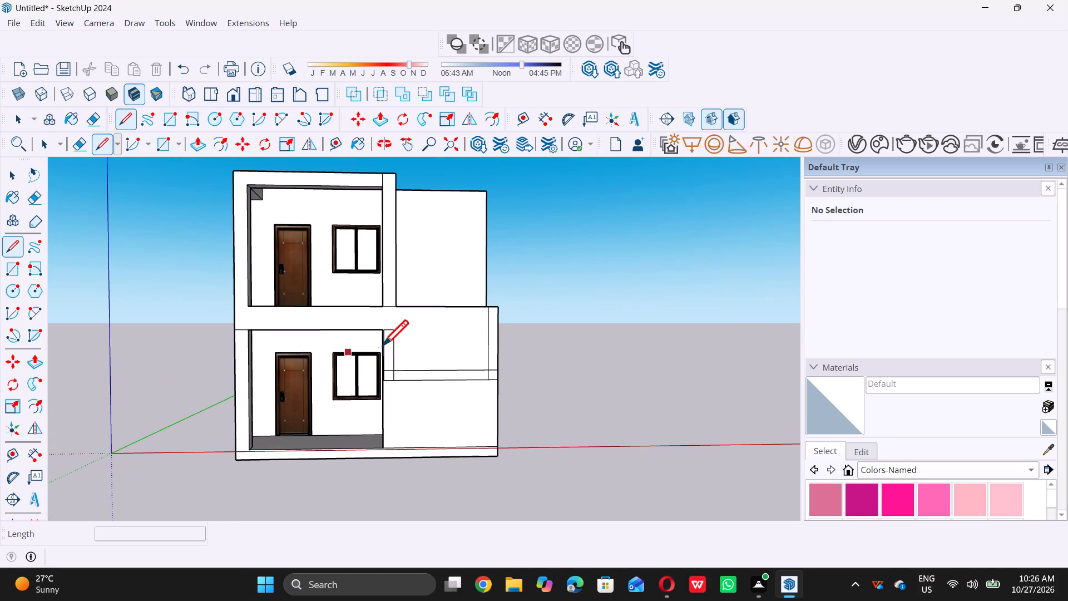
{"action": "scroll", "coordinate": [395, 336], "scroll_direction": "up", "scroll_amount": 14}
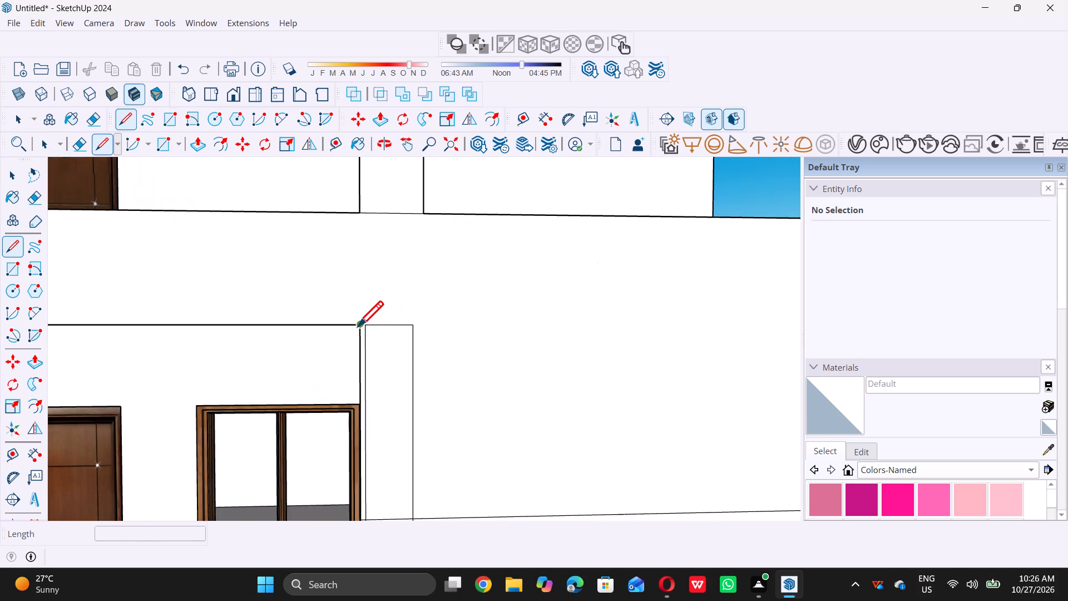
{"action": "scroll", "coordinate": [358, 326], "scroll_direction": "up", "scroll_amount": 5}
{"action": "left_click", "coordinate": [362, 322]}
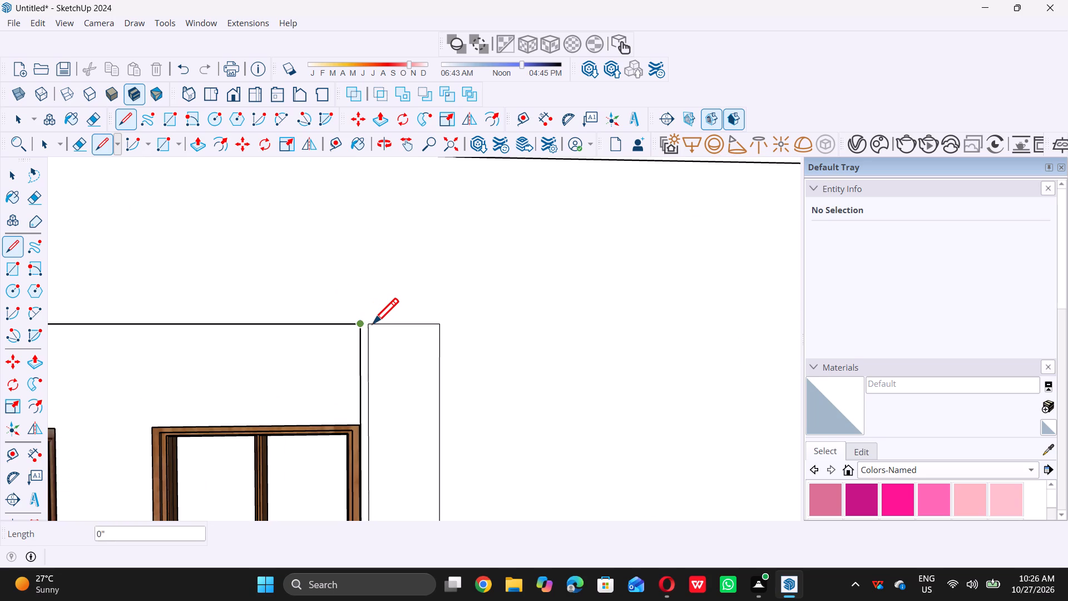
{"action": "left_click", "coordinate": [373, 323]}
{"action": "left_click", "coordinate": [441, 324]}
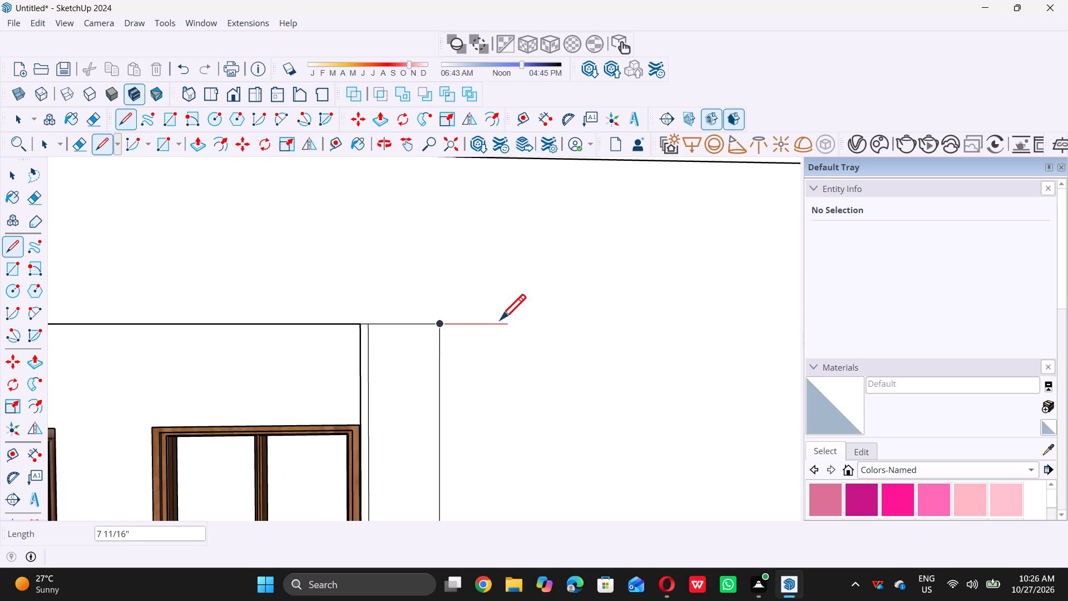
{"action": "type", "text": "1'5"}
{"action": "key", "text": "shift+quotedbl"}
{"action": "key", "text": "Return"}
{"action": "key", "text": "space"}
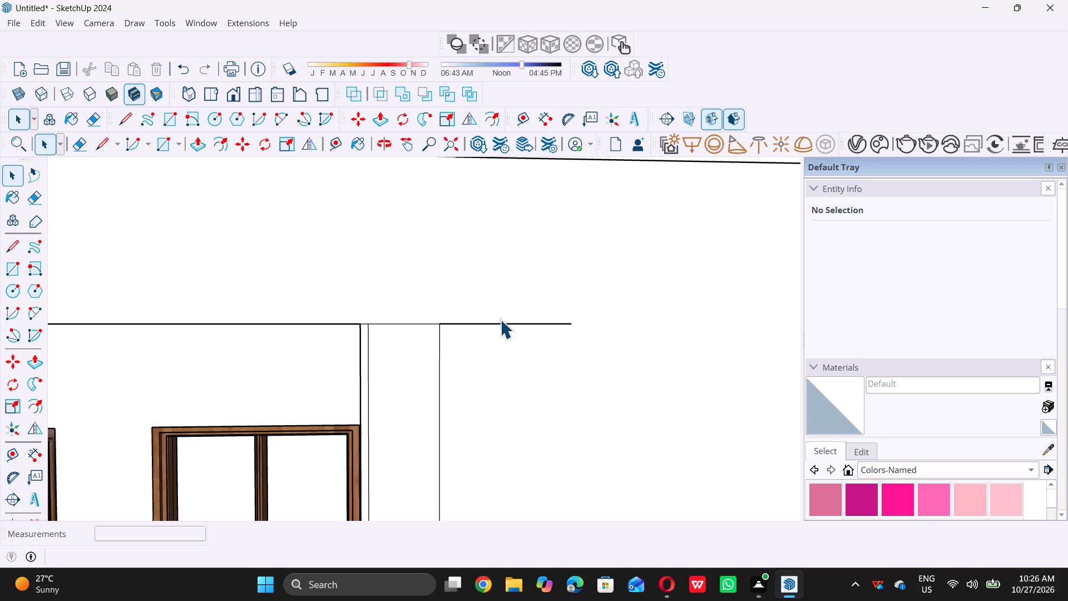
Draw a 1' 9" vertical line from the free end of the 1'5" line up to the lower front wall's top edge.
{"action": "scroll", "coordinate": [457, 350], "scroll_direction": "down", "scroll_amount": 8}
{"action": "middle_click_drag", "start_coordinate": [424, 381], "coordinate": [416, 379]}
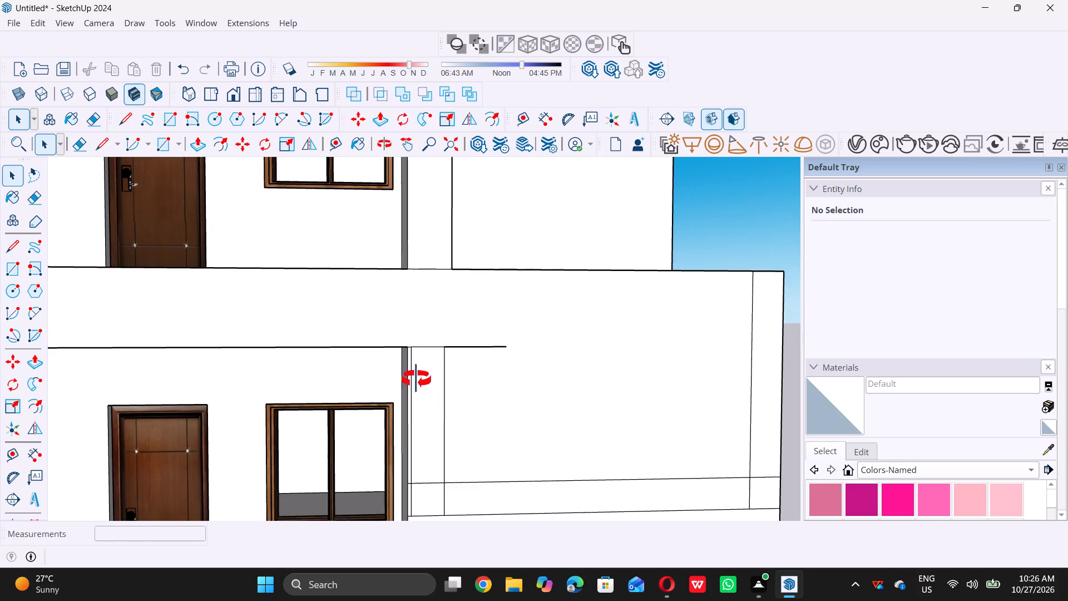
{"action": "middle_click_drag", "start_coordinate": [416, 379], "coordinate": [396, 377]}
{"action": "scroll", "coordinate": [461, 394], "scroll_direction": "down", "scroll_amount": 10}
{"action": "middle_click_drag", "start_coordinate": [464, 397], "coordinate": [457, 393]}
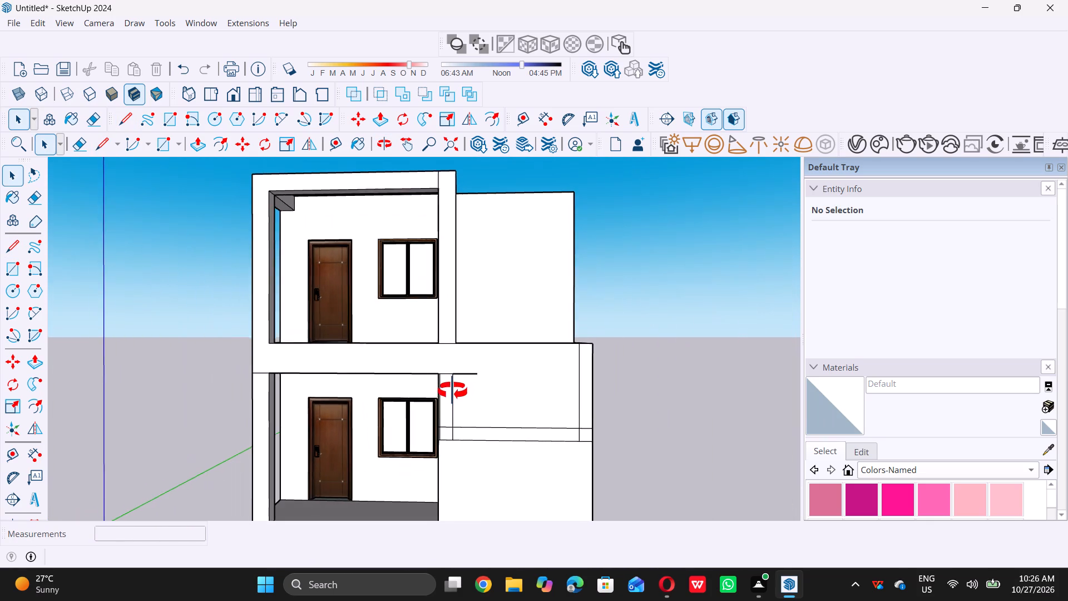
{"action": "middle_click", "coordinate": [457, 393]}
{"action": "middle_click_drag", "start_coordinate": [454, 392], "coordinate": [455, 387]}
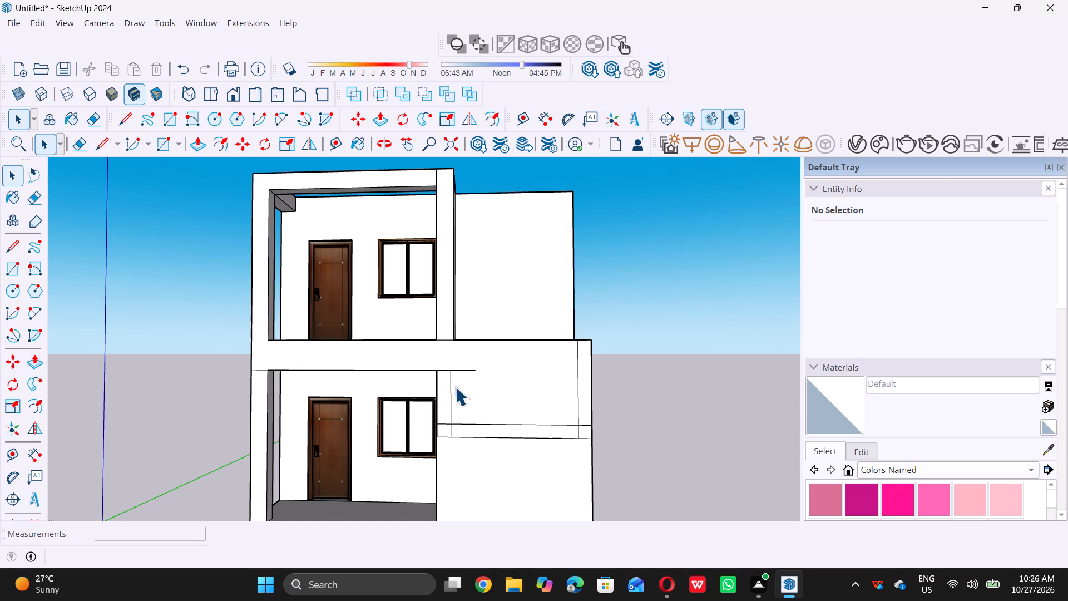
{"action": "key", "text": "l"}
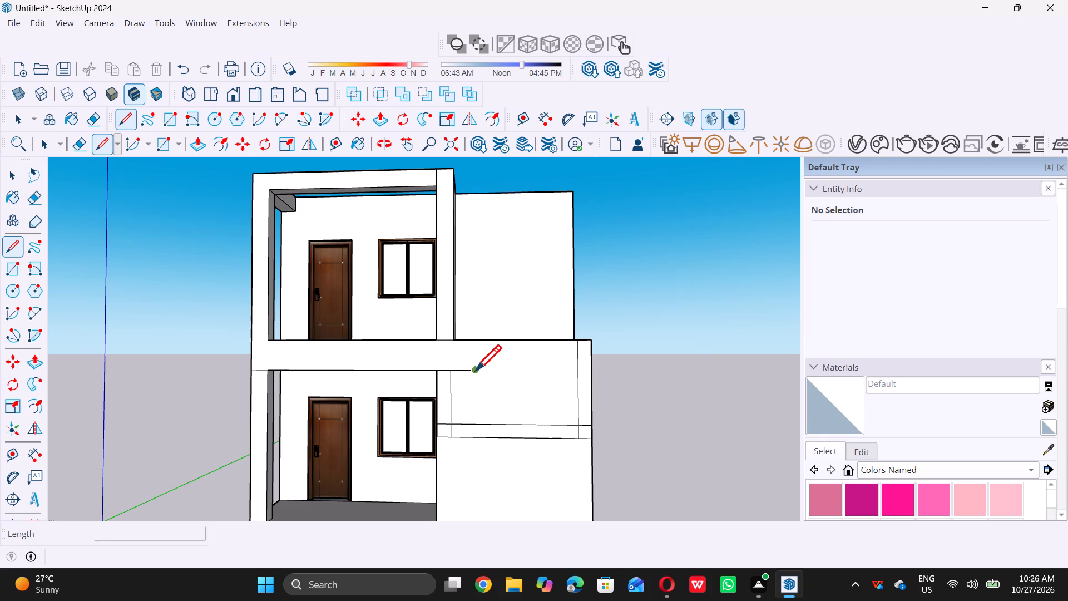
{"action": "left_click", "coordinate": [476, 370]}
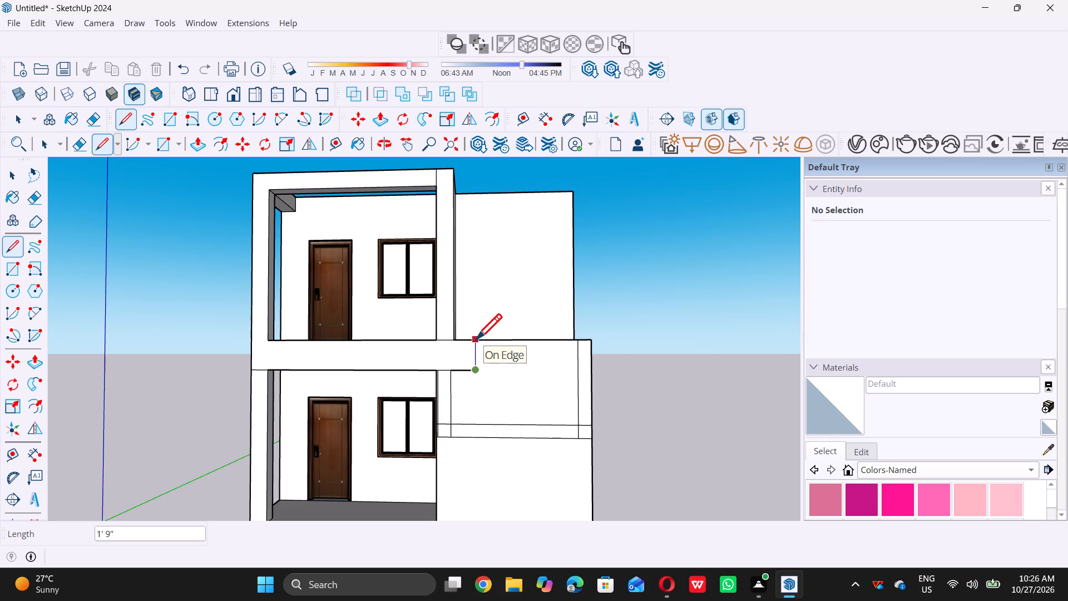
{"action": "left_click", "coordinate": [476, 339]}
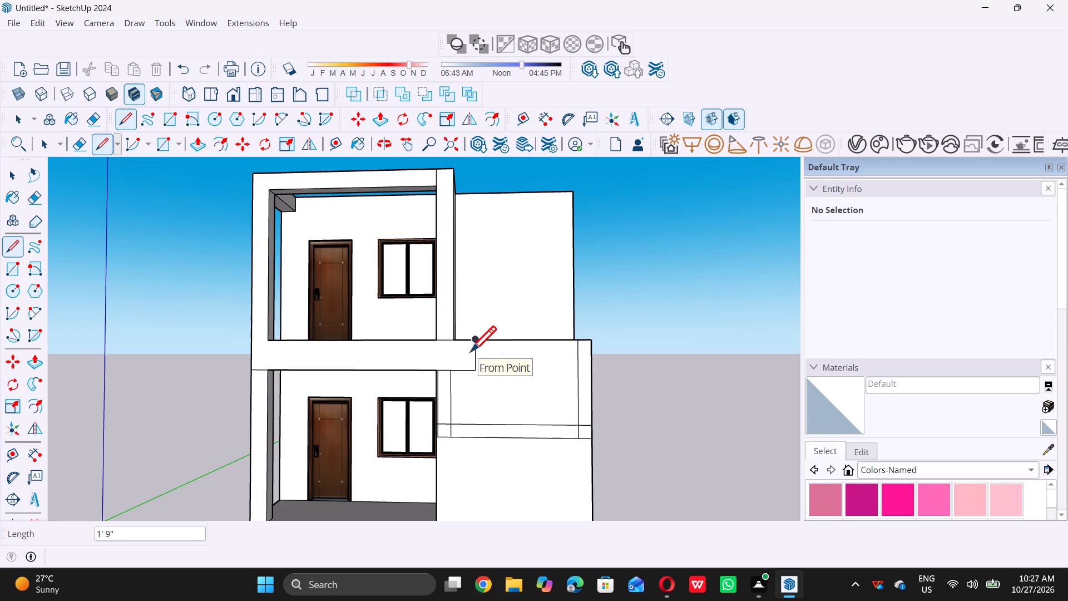
{"action": "key", "text": "space"}
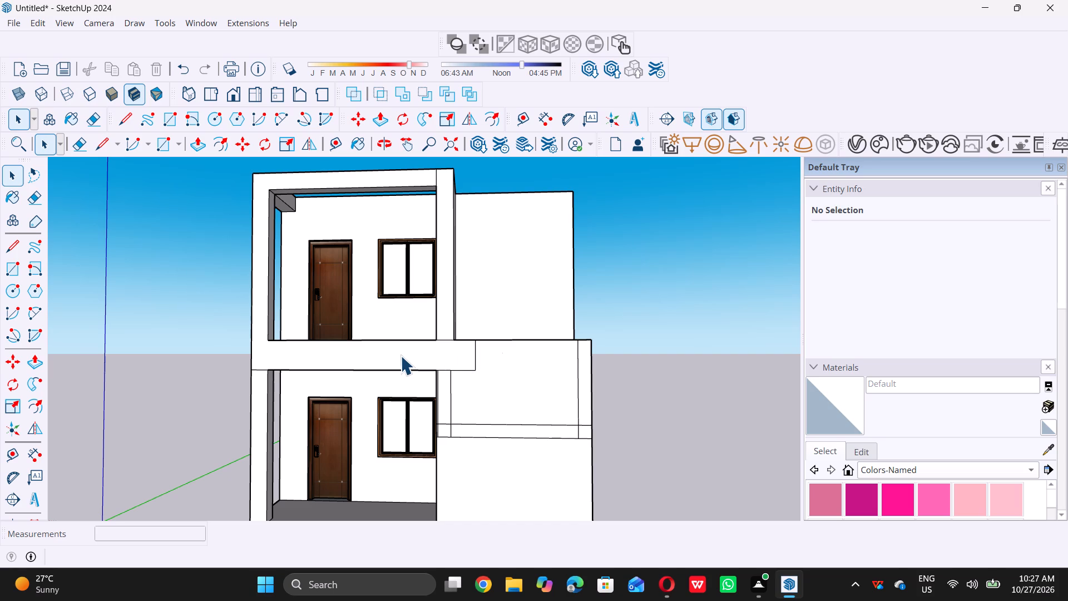
Draw a horizontal line about 13' 3" long across the floor-level beam at mid-height, from its 1' 9" end line to the outer front edge.
{"action": "scroll", "coordinate": [305, 298], "scroll_direction": "down", "scroll_amount": 1}
{"action": "middle_click_drag", "start_coordinate": [305, 302], "coordinate": [305, 309]}
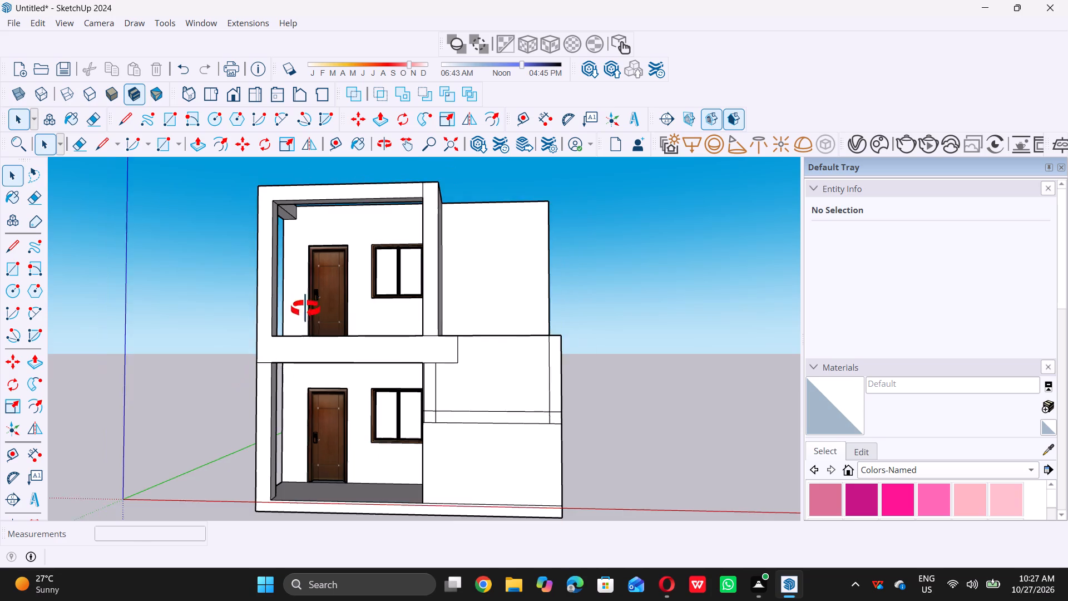
{"action": "middle_click_drag", "start_coordinate": [305, 309], "coordinate": [314, 337]}
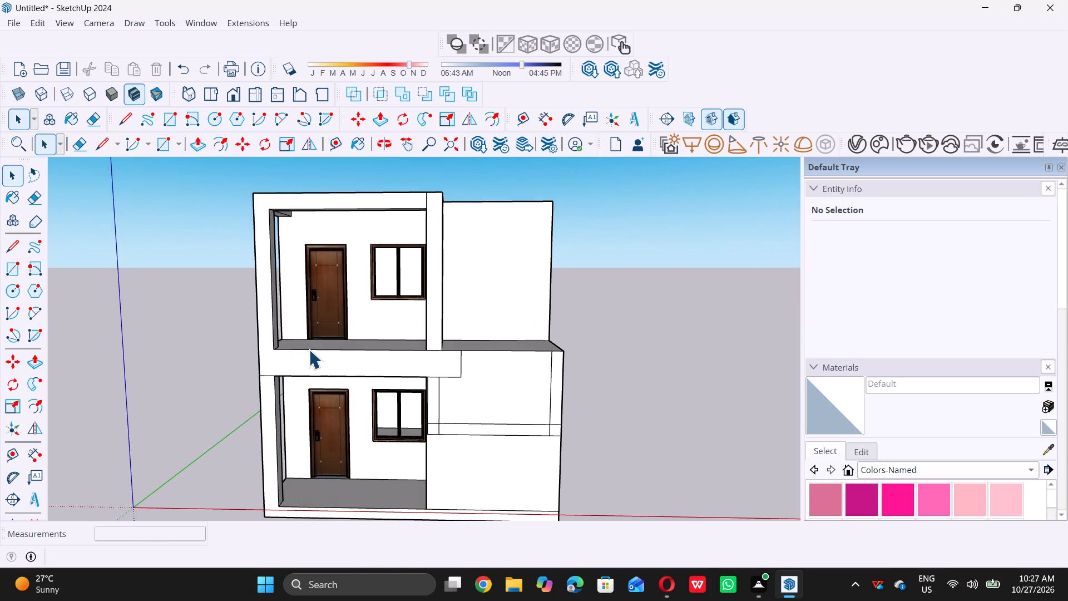
{"action": "middle_click_drag", "start_coordinate": [295, 385], "coordinate": [296, 374]}
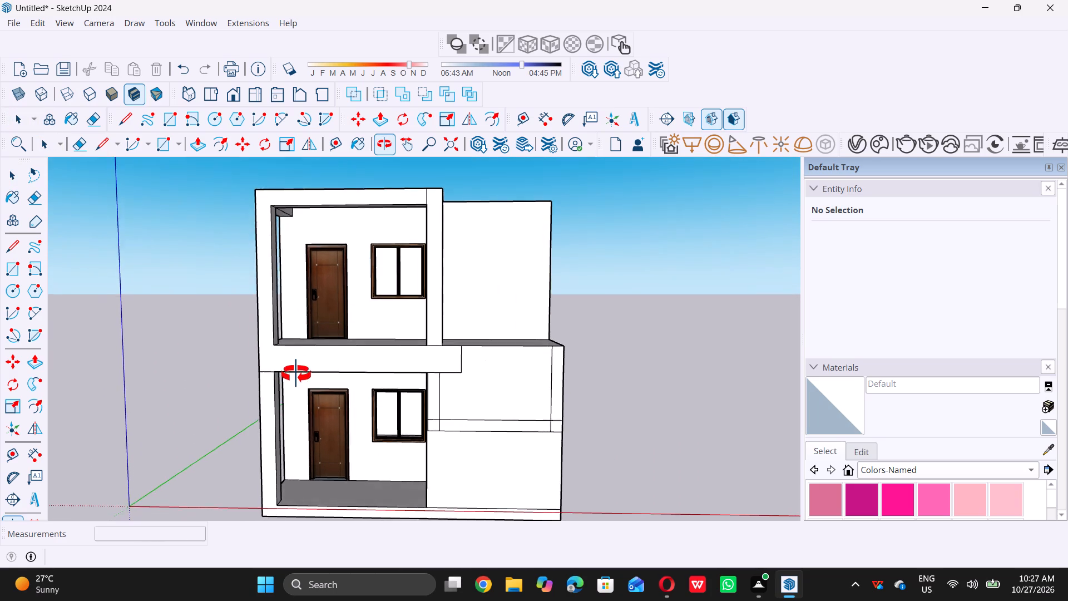
{"action": "middle_click_drag", "start_coordinate": [296, 374], "coordinate": [284, 365]}
{"action": "middle_click_drag", "start_coordinate": [305, 364], "coordinate": [313, 351]}
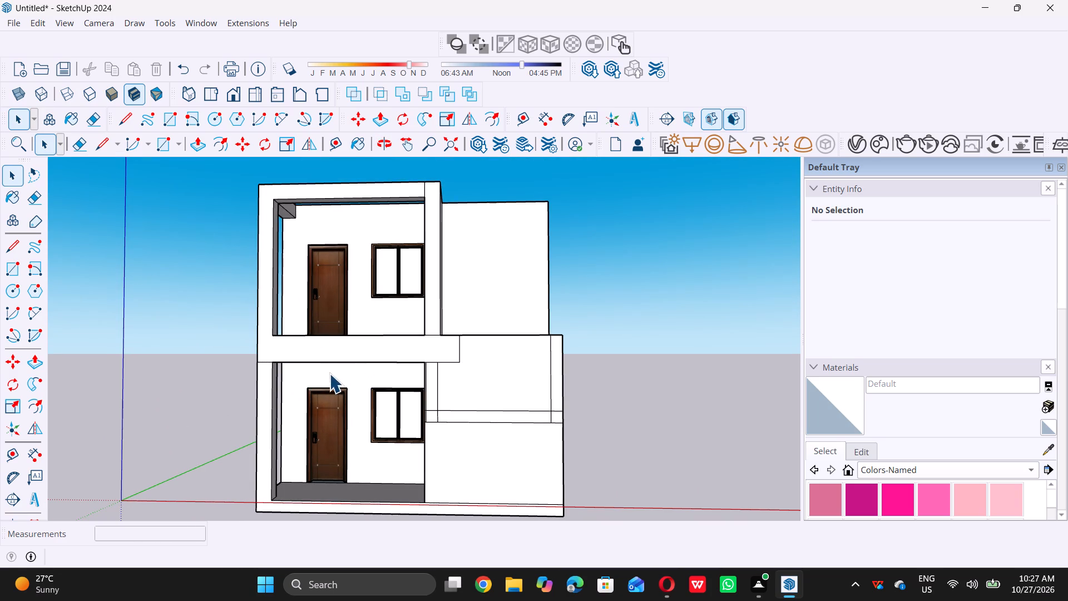
{"action": "scroll", "coordinate": [339, 370], "scroll_direction": "up", "scroll_amount": 4}
{"action": "key", "text": "t"}
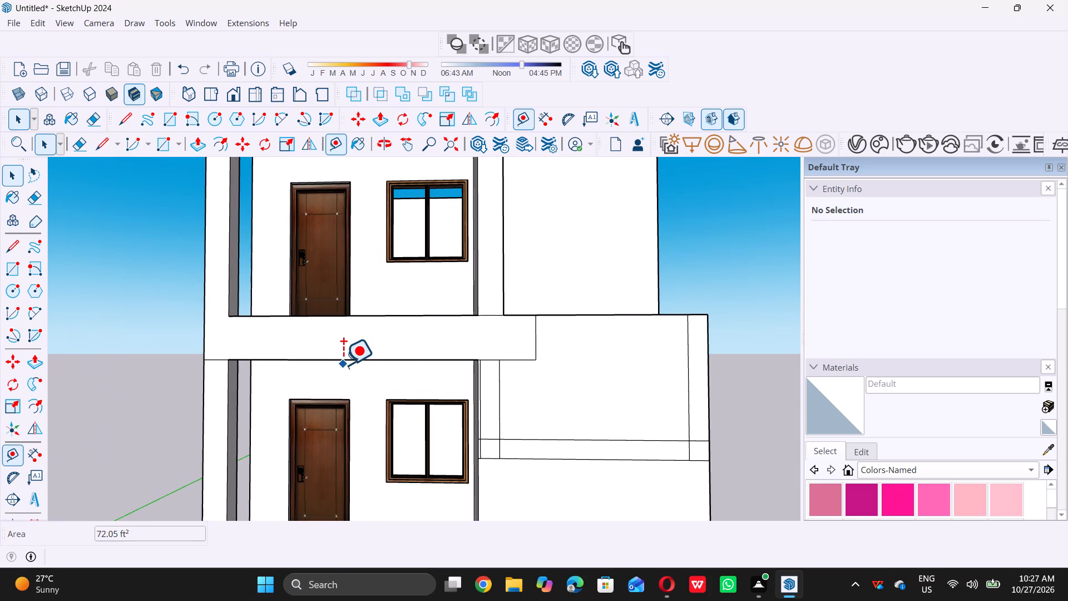
{"action": "key", "text": "space"}
{"action": "key", "text": "l"}
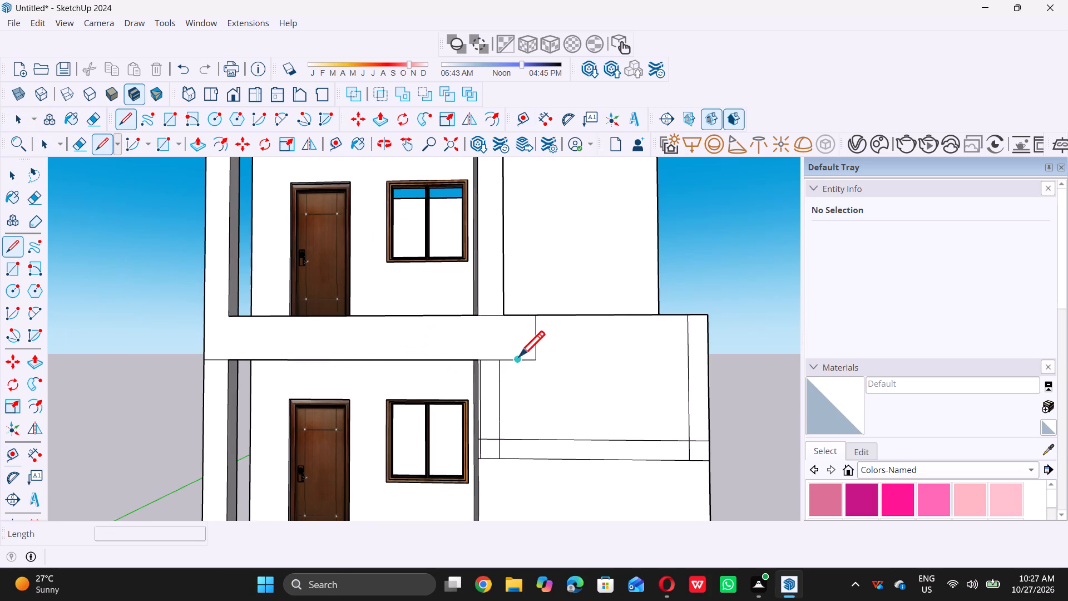
{"action": "left_click", "coordinate": [537, 337]}
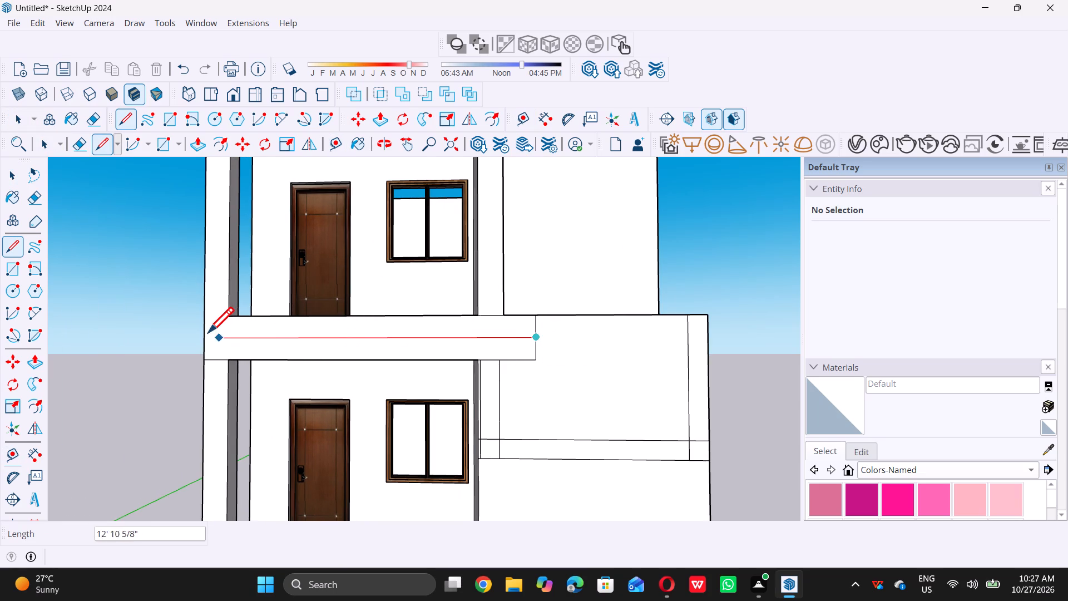
{"action": "scroll", "coordinate": [226, 332], "scroll_direction": "up", "scroll_amount": 5}
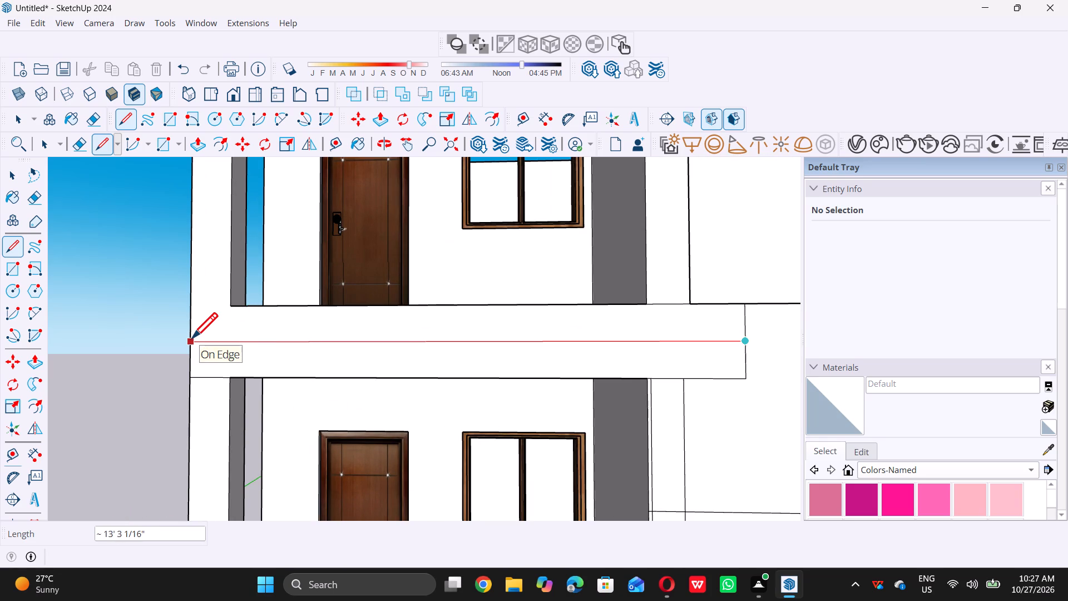
{"action": "left_click", "coordinate": [192, 338]}
{"action": "key", "text": "space"}
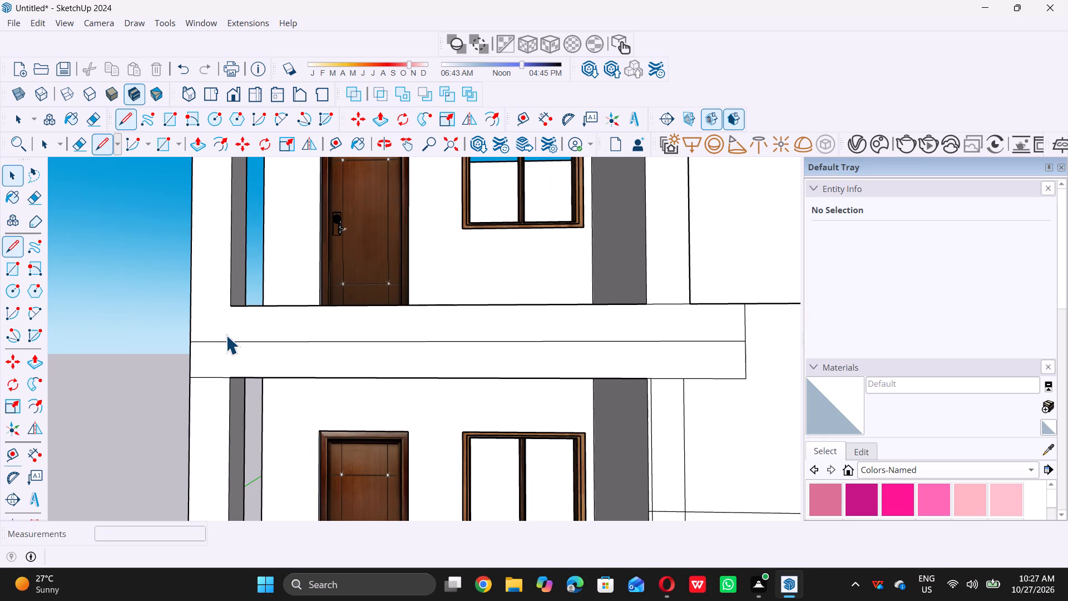
Place a vertical guide 6 1/2" in from the outer edge of the door-side porch column.
{"action": "key", "text": "t"}
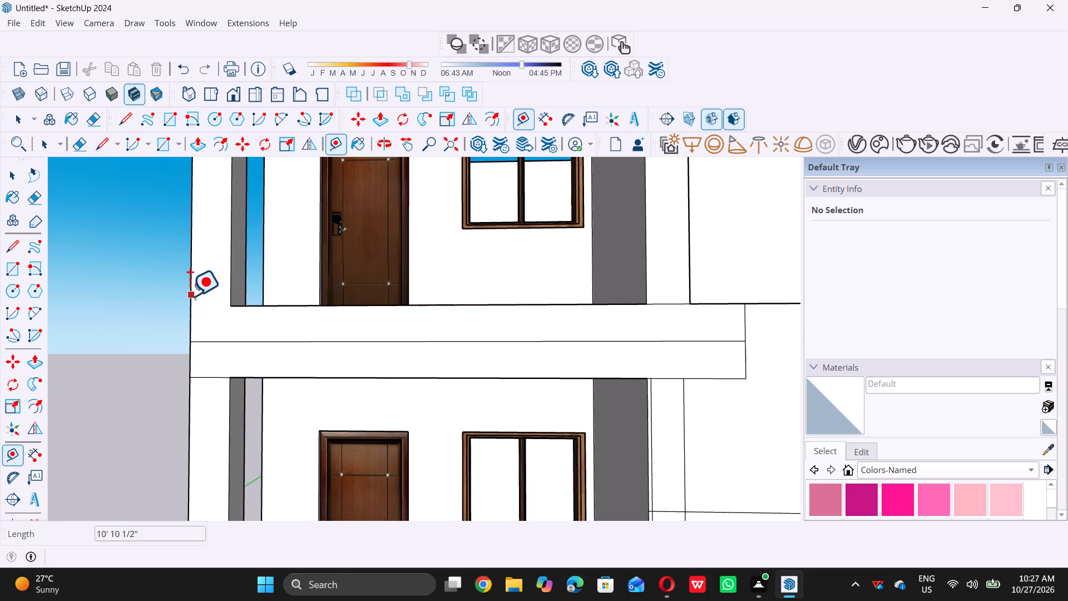
{"action": "left_click", "coordinate": [190, 295]}
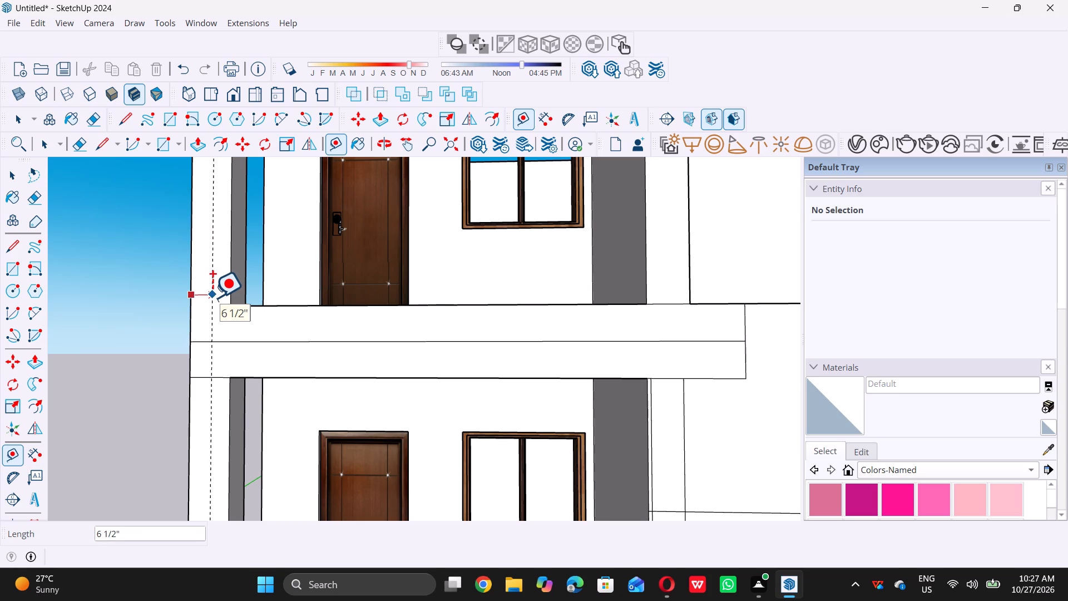
{"action": "left_click", "coordinate": [212, 297]}
{"action": "key", "text": "space"}
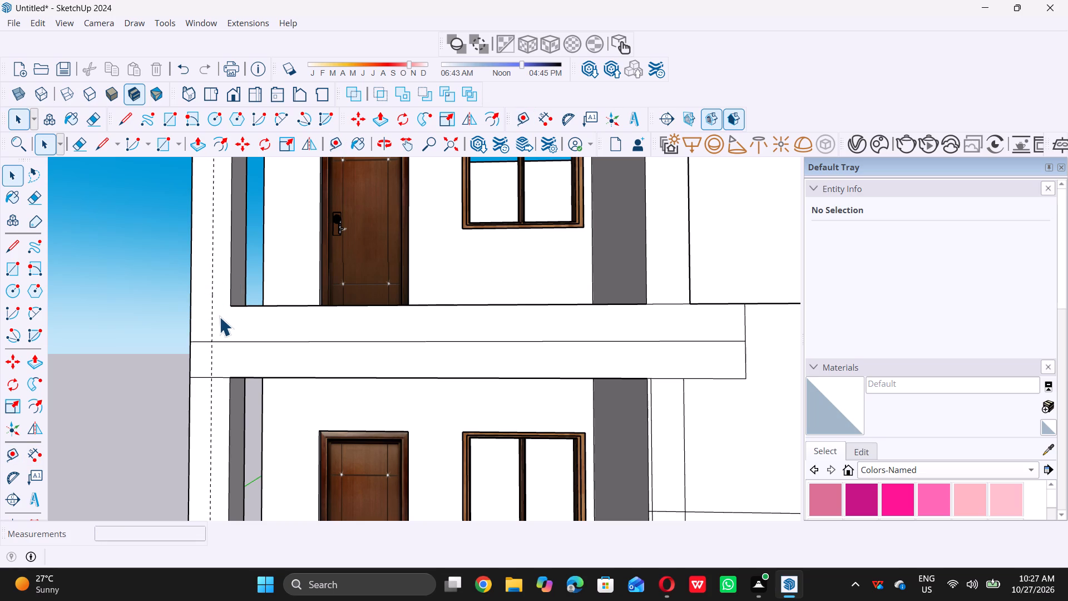
Place horizontal guides 1" above and 1" below the floor-level beam's mid-height line.
{"action": "scroll", "coordinate": [308, 358], "scroll_direction": "down", "scroll_amount": 2}
{"action": "scroll", "coordinate": [490, 352], "scroll_direction": "up", "scroll_amount": 3}
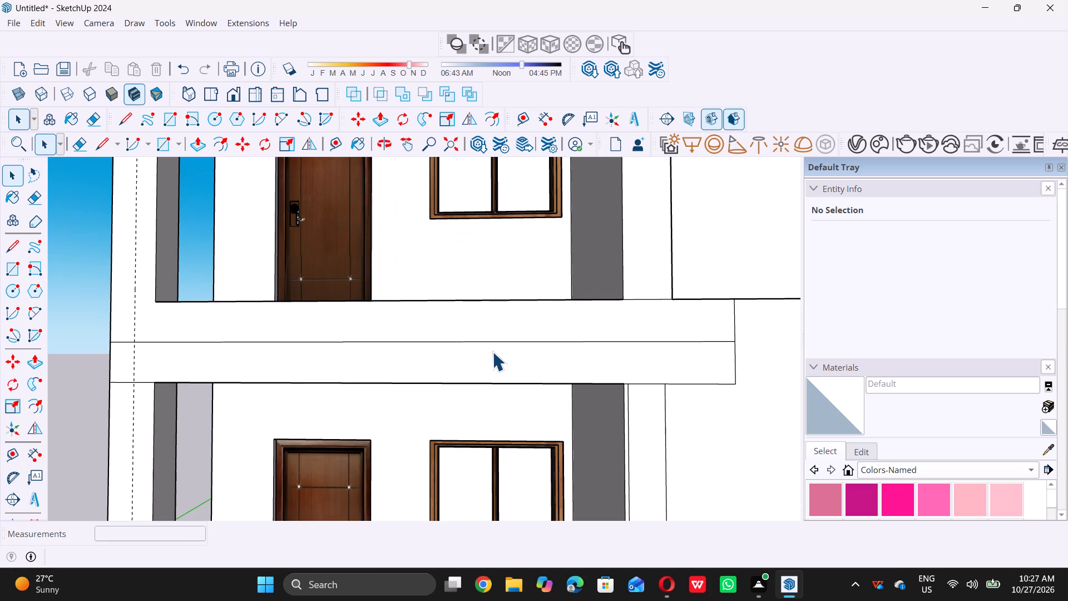
{"action": "key", "text": "t"}
{"action": "left_click", "coordinate": [499, 339]}
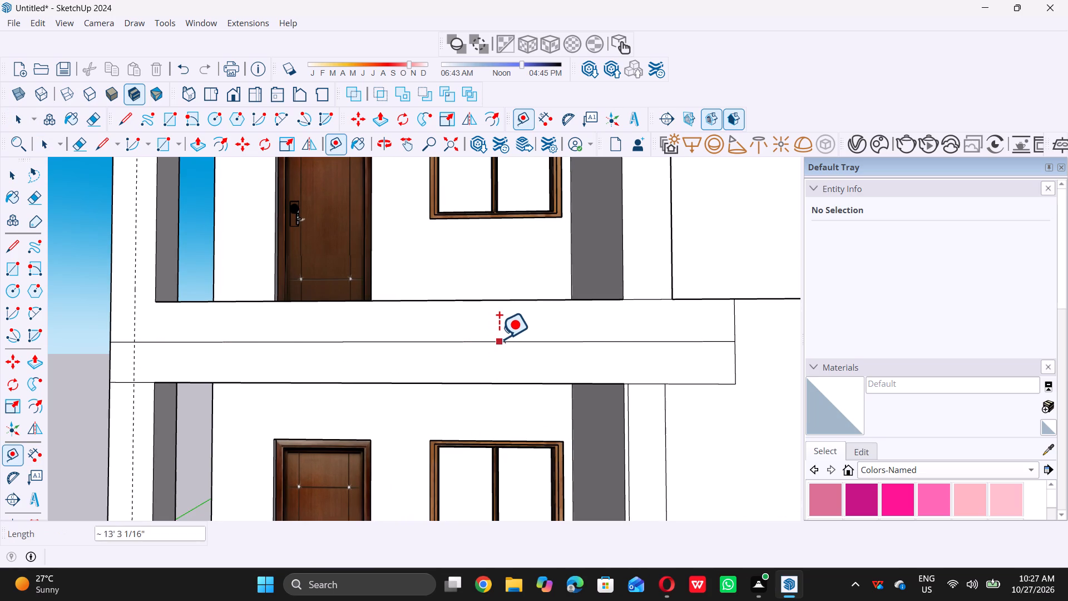
{"action": "key", "text": "1"}
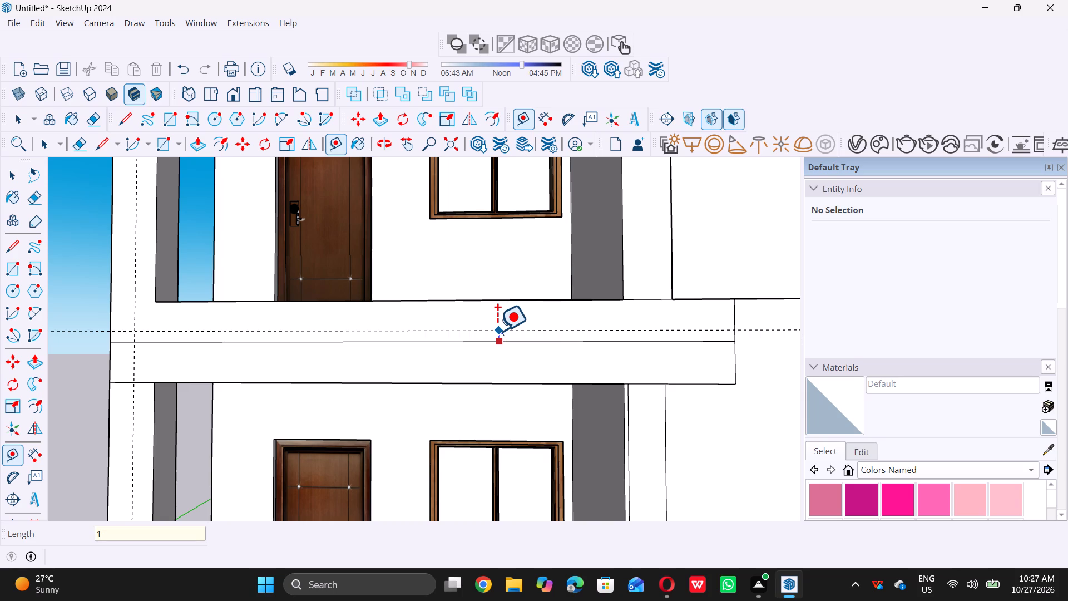
{"action": "key", "text": "shift+quotedbl"}
{"action": "key", "text": "Return"}
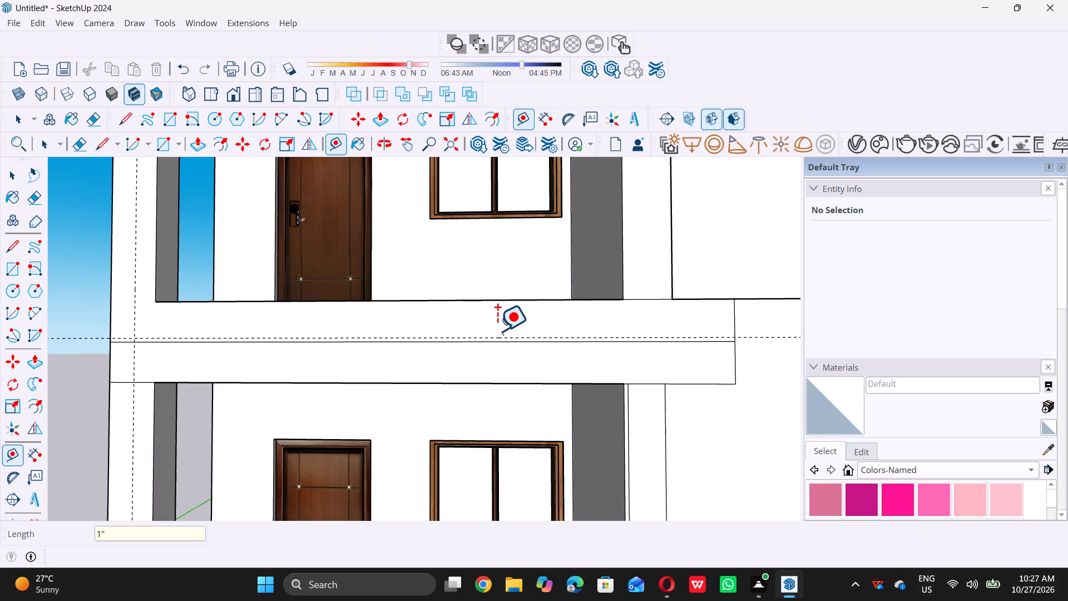
{"action": "scroll", "coordinate": [495, 339], "scroll_direction": "up", "scroll_amount": 4}
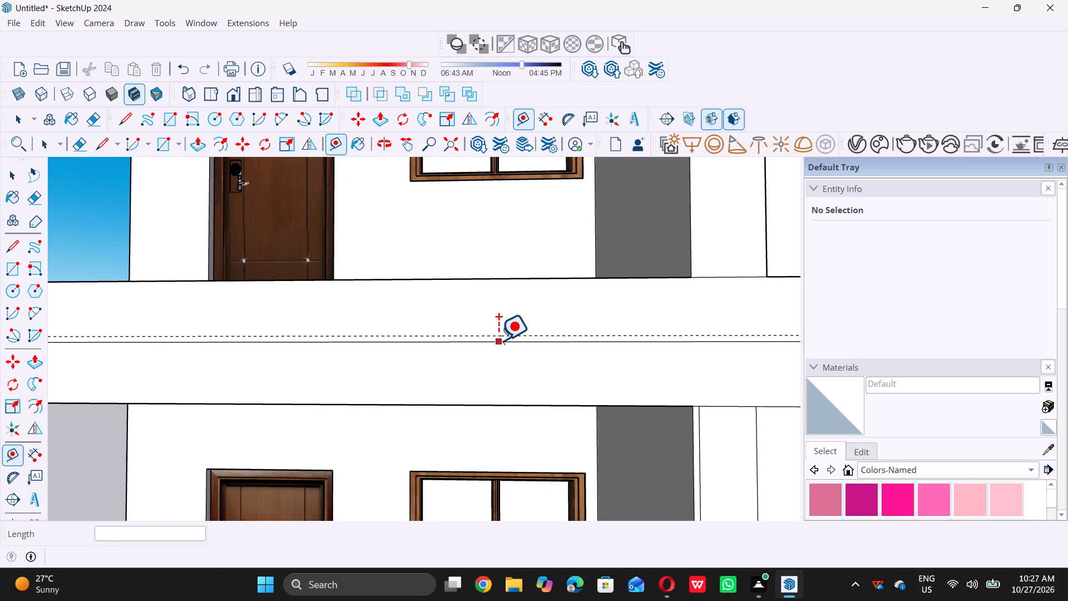
{"action": "left_click", "coordinate": [498, 340]}
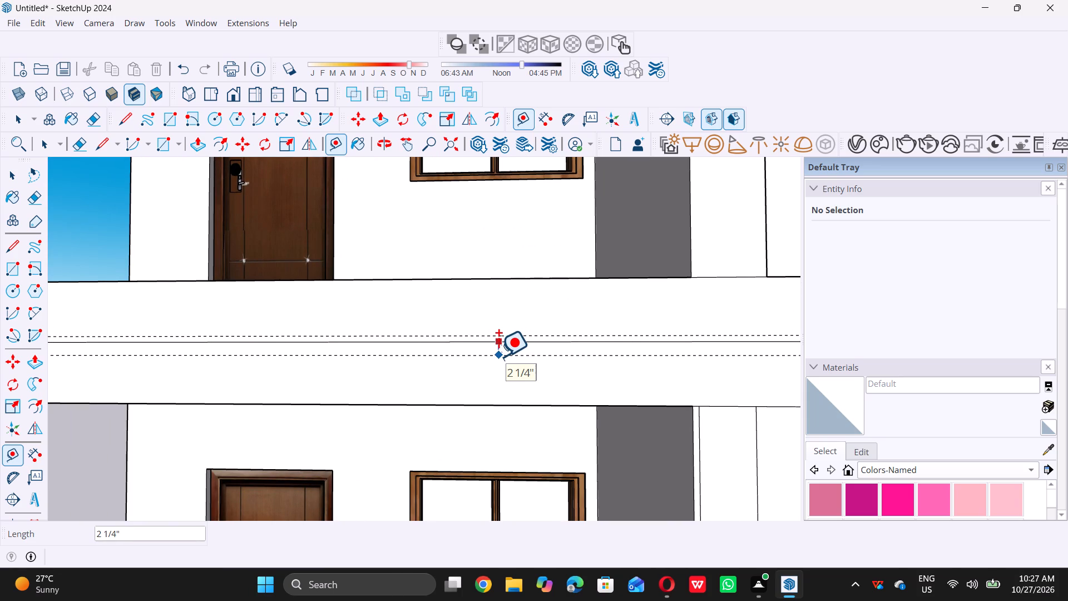
{"action": "key", "text": "1"}
{"action": "key", "text": "shift+quotedbl"}
{"action": "key", "text": "Return"}
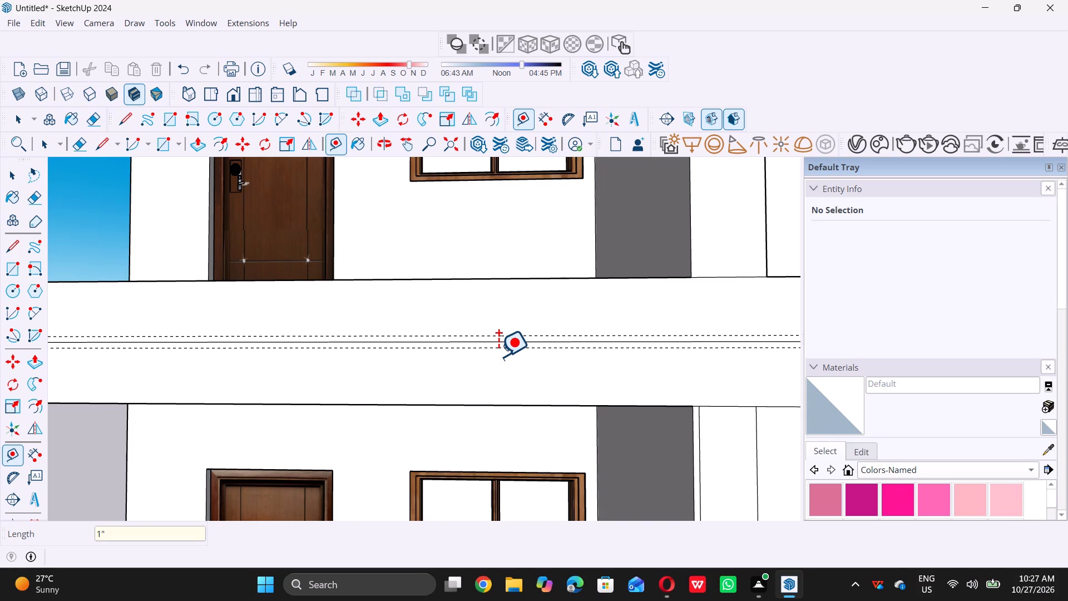
{"action": "key", "text": "space"}
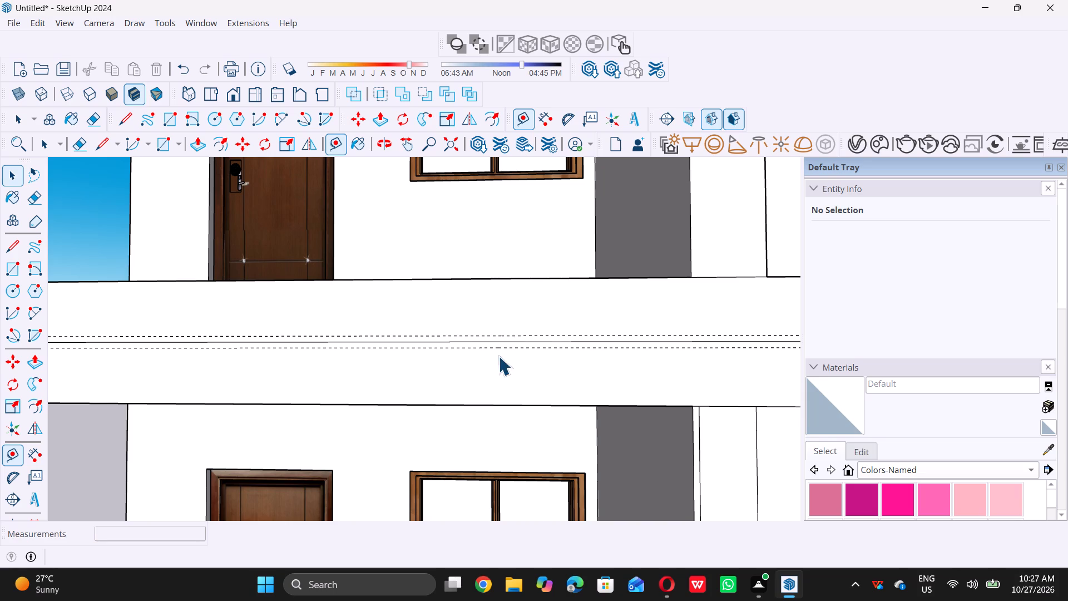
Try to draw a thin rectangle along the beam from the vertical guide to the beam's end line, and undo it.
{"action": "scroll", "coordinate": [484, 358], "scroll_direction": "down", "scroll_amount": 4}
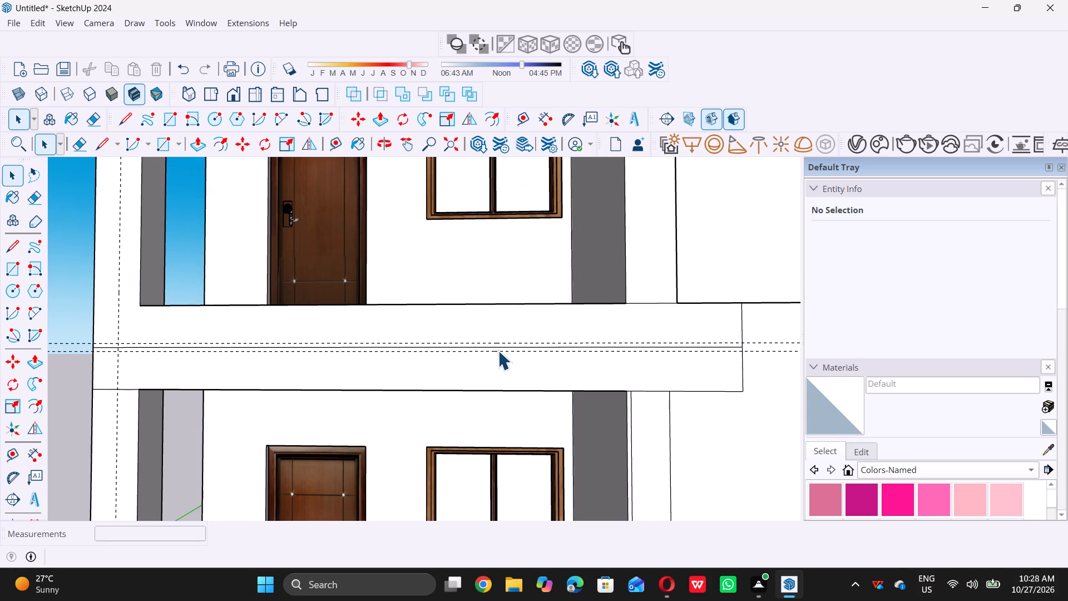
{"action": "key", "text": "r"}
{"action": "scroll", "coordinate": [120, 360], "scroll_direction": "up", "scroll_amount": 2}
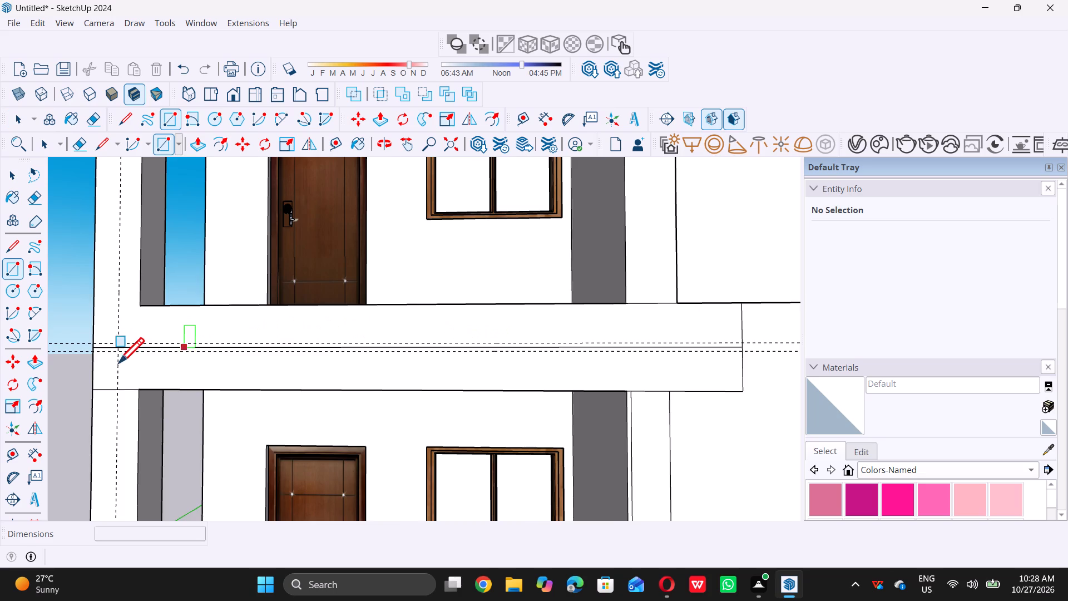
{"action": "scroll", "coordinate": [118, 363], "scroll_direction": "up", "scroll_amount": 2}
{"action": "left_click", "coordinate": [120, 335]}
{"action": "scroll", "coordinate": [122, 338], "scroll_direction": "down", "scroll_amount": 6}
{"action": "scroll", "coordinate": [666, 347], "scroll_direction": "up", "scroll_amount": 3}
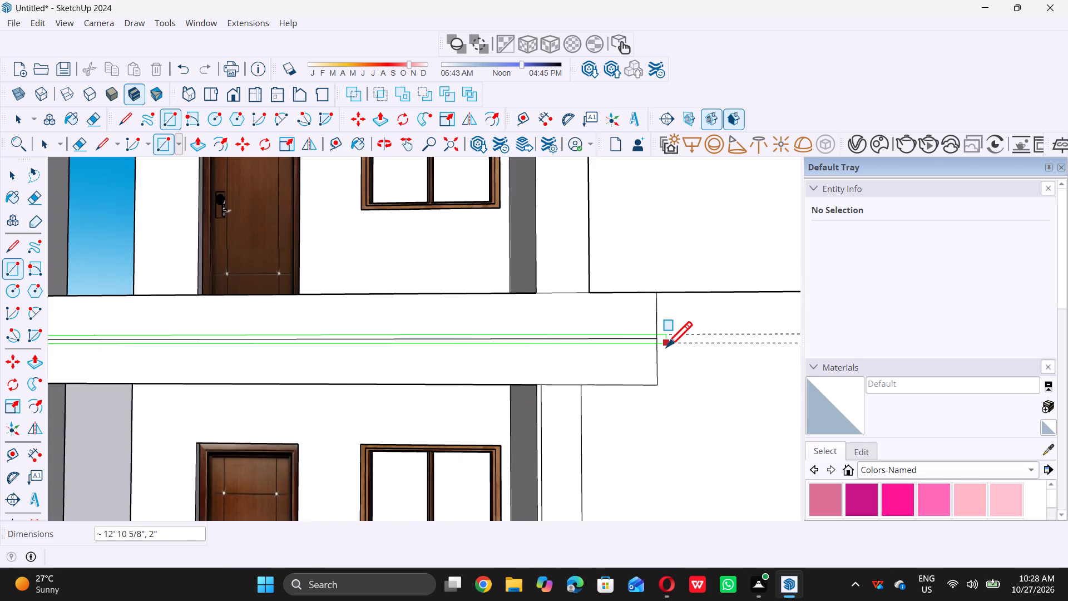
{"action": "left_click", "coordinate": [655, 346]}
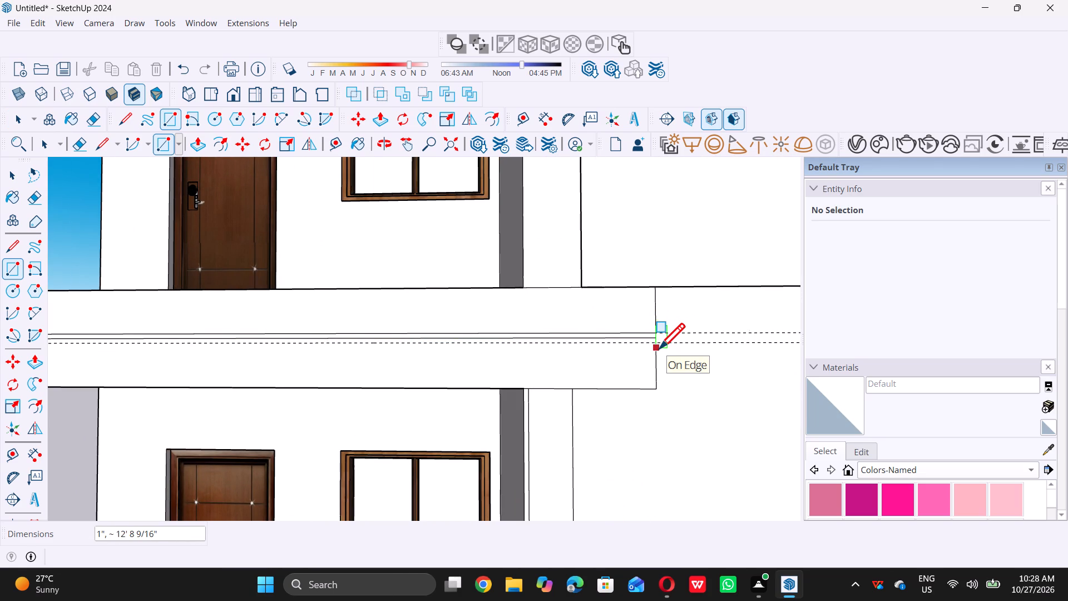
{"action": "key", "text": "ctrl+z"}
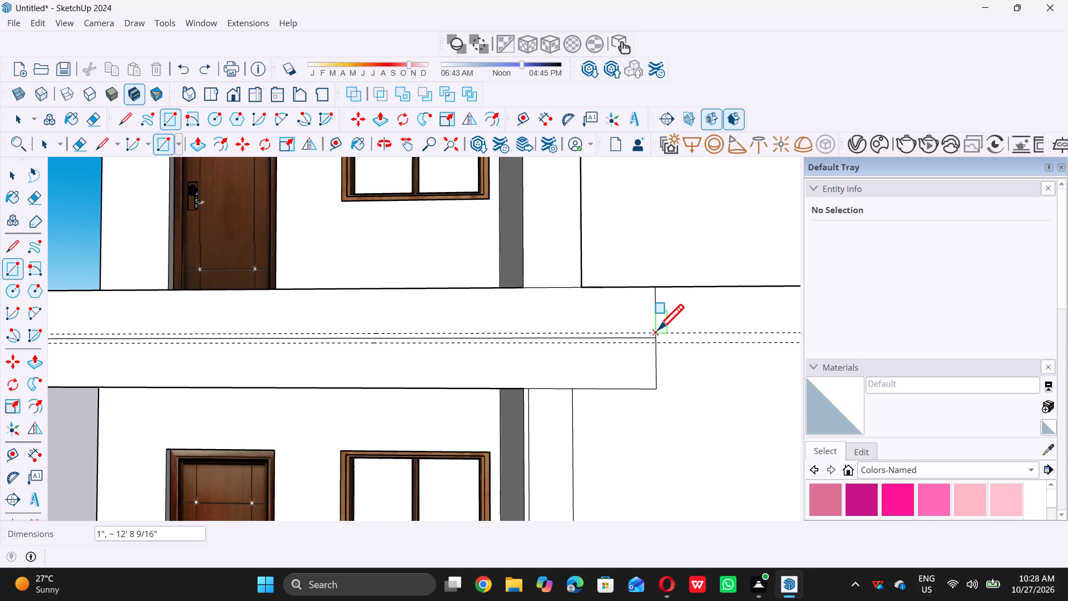
Draw a rectangle 2" by about 12' 8 9/16" between the horizontal guides, from the beam's end line to the vertical guide.
{"action": "left_click", "coordinate": [658, 329]}
{"action": "scroll", "coordinate": [662, 335], "scroll_direction": "down", "scroll_amount": 8}
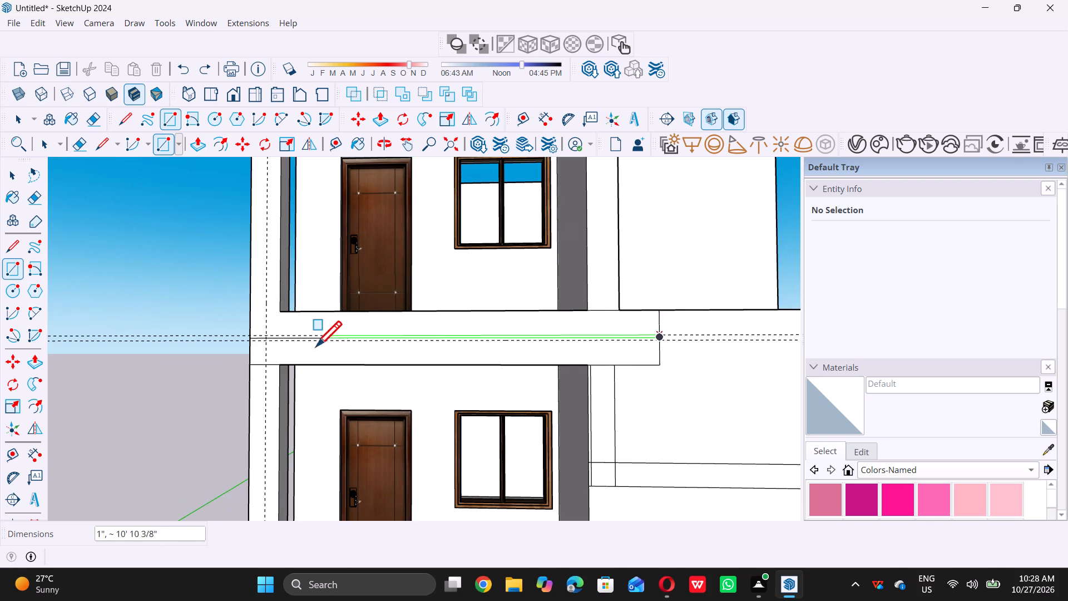
{"action": "scroll", "coordinate": [267, 344], "scroll_direction": "up", "scroll_amount": 9}
{"action": "left_click", "coordinate": [266, 335]}
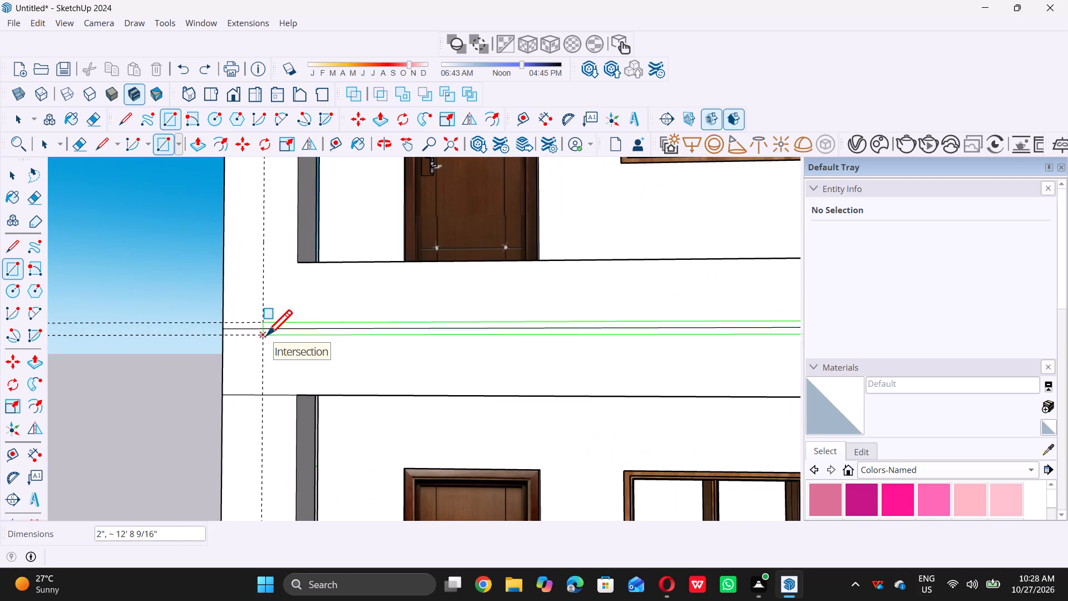
{"action": "key", "text": "space"}
Place a vertical guide 1" from the door-side column's existing vertical guide, toward the column's outer edge.
{"action": "scroll", "coordinate": [285, 376], "scroll_direction": "down", "scroll_amount": 11}
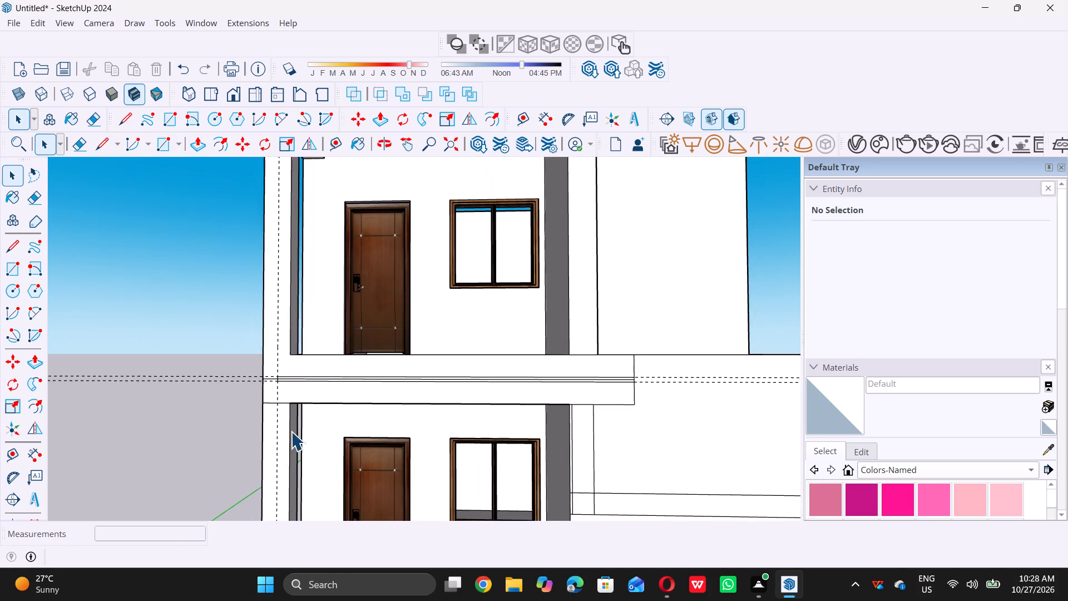
{"action": "scroll", "coordinate": [291, 428], "scroll_direction": "down", "scroll_amount": 5}
{"action": "scroll", "coordinate": [278, 314], "scroll_direction": "up", "scroll_amount": 7}
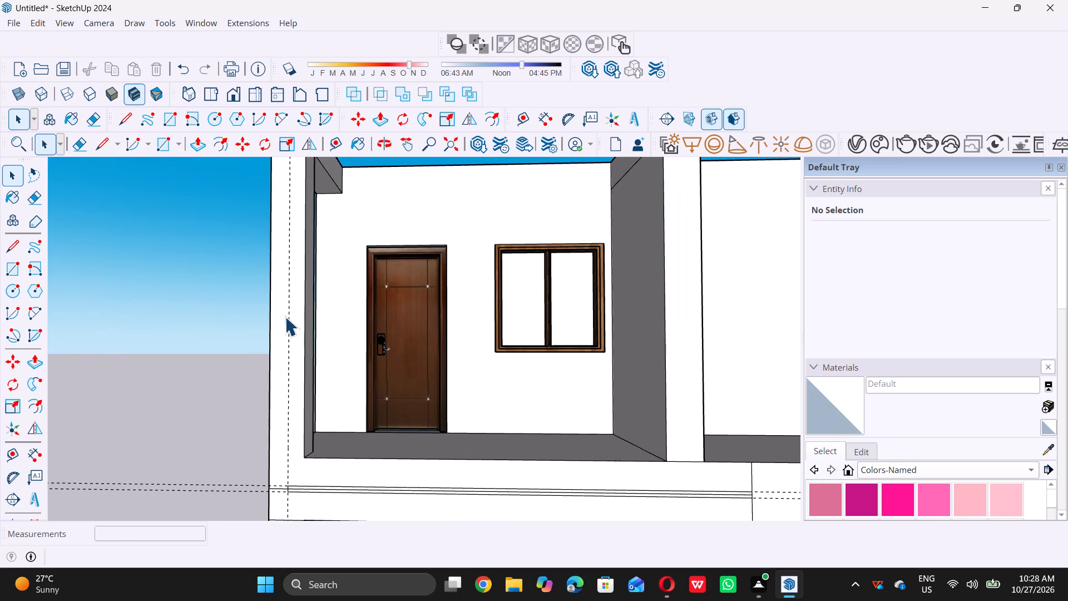
{"action": "key", "text": "t"}
{"action": "scroll", "coordinate": [287, 302], "scroll_direction": "up", "scroll_amount": 3}
{"action": "left_click", "coordinate": [289, 298]}
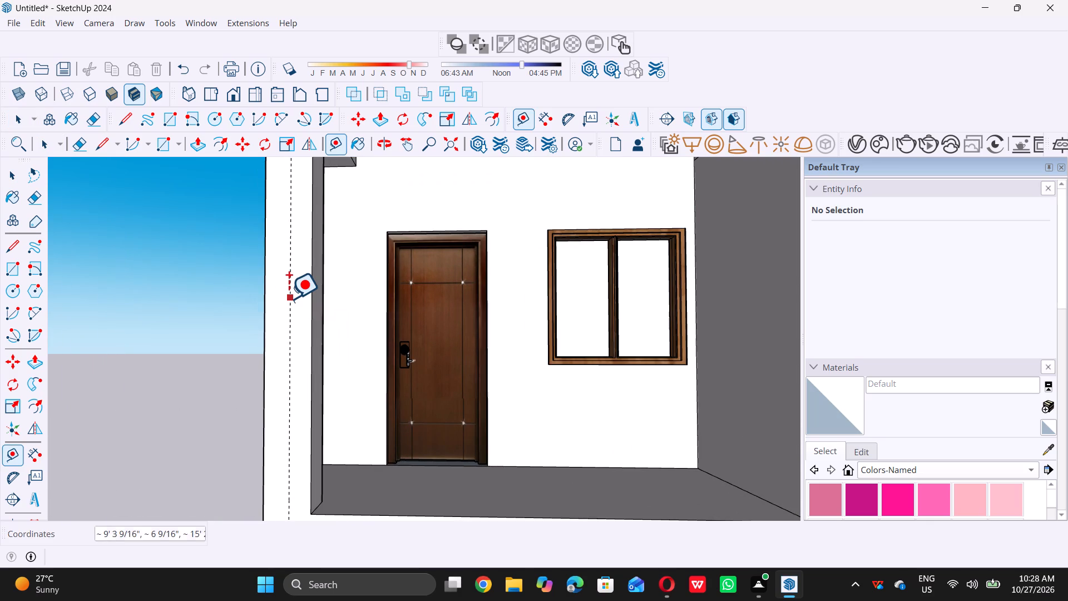
{"action": "key", "text": "1"}
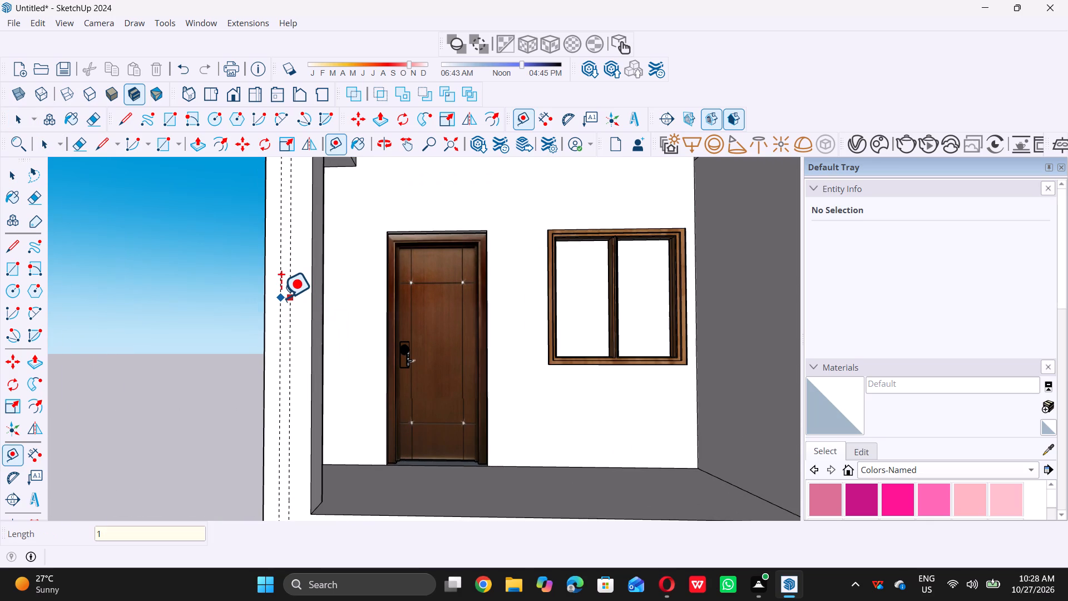
{"action": "key", "text": "shift+quotedbl"}
{"action": "key", "text": "Return"}
Place a vertical guide 1" from the door-side column's middle vertical guide, toward the column's inner edge.
{"action": "scroll", "coordinate": [291, 323], "scroll_direction": "up", "scroll_amount": 5}
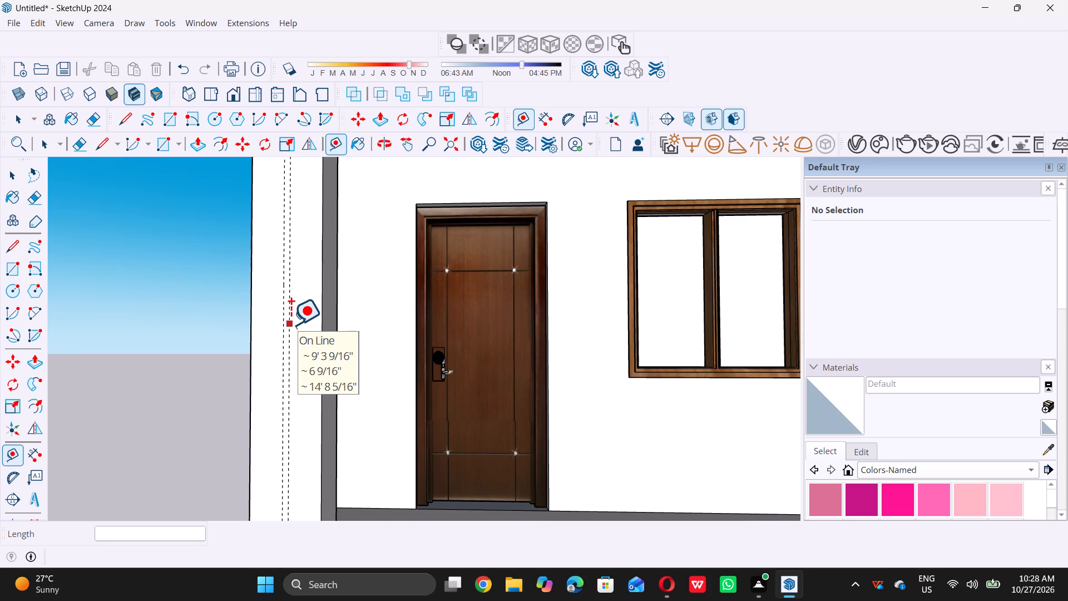
{"action": "scroll", "coordinate": [297, 322], "scroll_direction": "up", "scroll_amount": 1}
{"action": "left_click", "coordinate": [290, 306]}
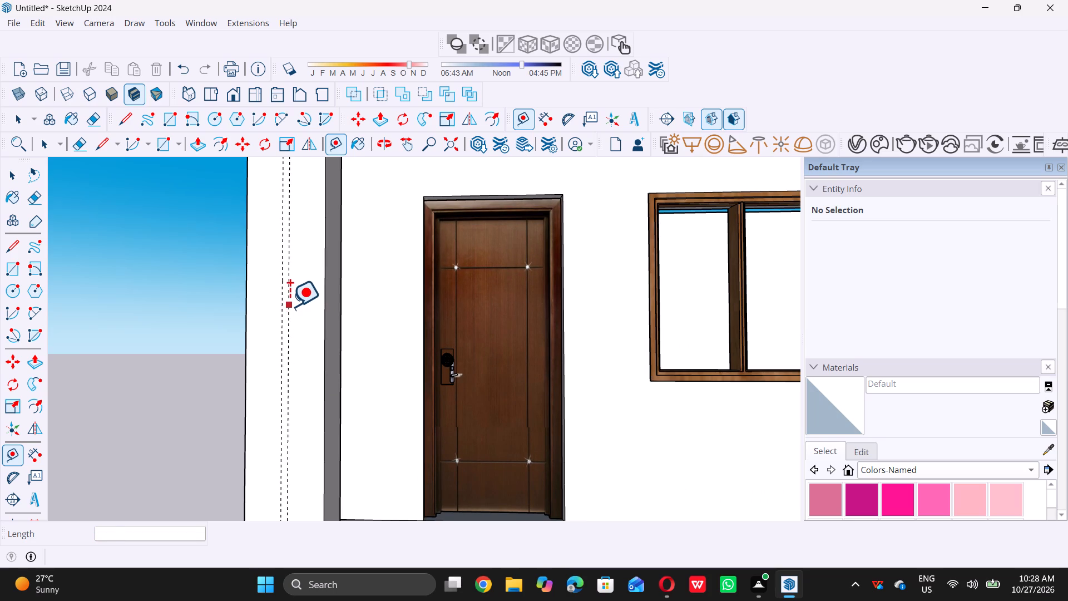
{"action": "key", "text": "1"}
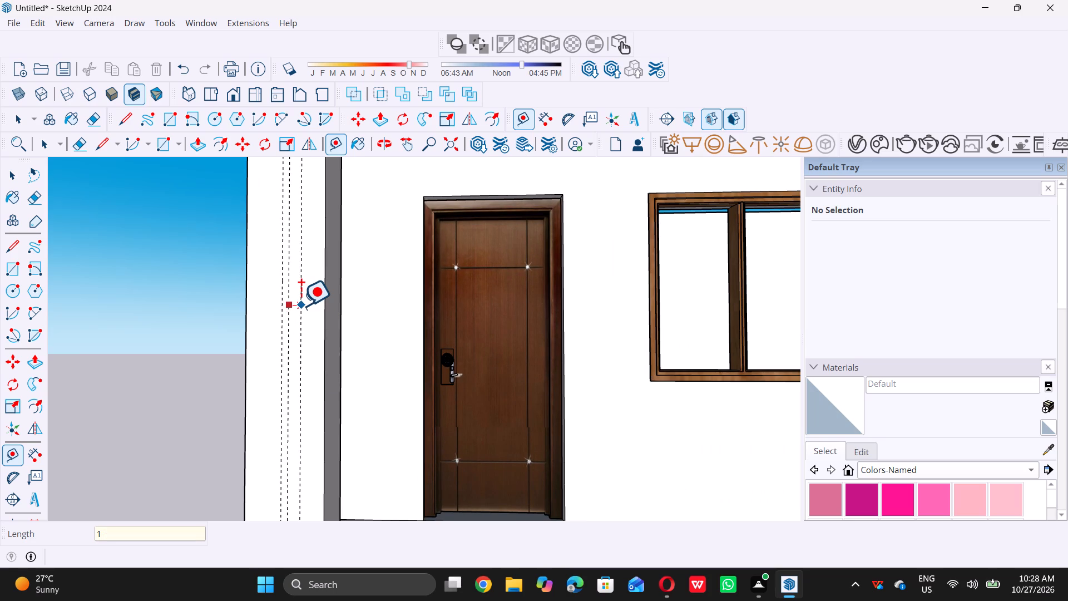
{"action": "key", "text": "shift+quotedbl"}
{"action": "key", "text": "Return"}
{"action": "key", "text": "space"}
Draw a rectangle 2" by about 10' 11 1/2" between the outer vertical guides, from the lower horizontal guide up to the column's top edge.
{"action": "scroll", "coordinate": [294, 309], "scroll_direction": "down", "scroll_amount": 12}
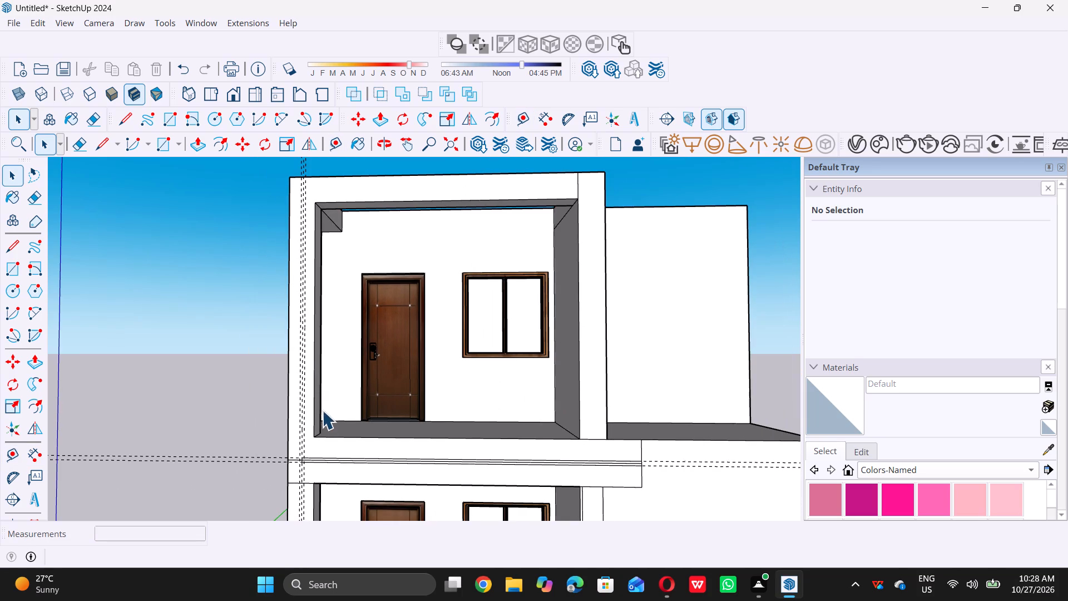
{"action": "key", "text": "r"}
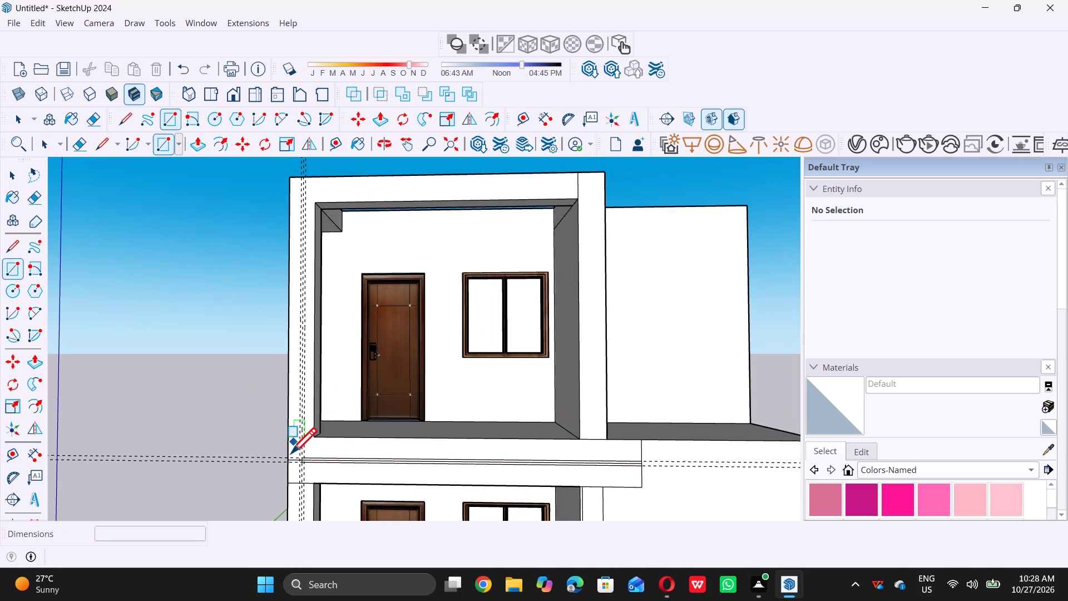
{"action": "scroll", "coordinate": [293, 462], "scroll_direction": "up", "scroll_amount": 16}
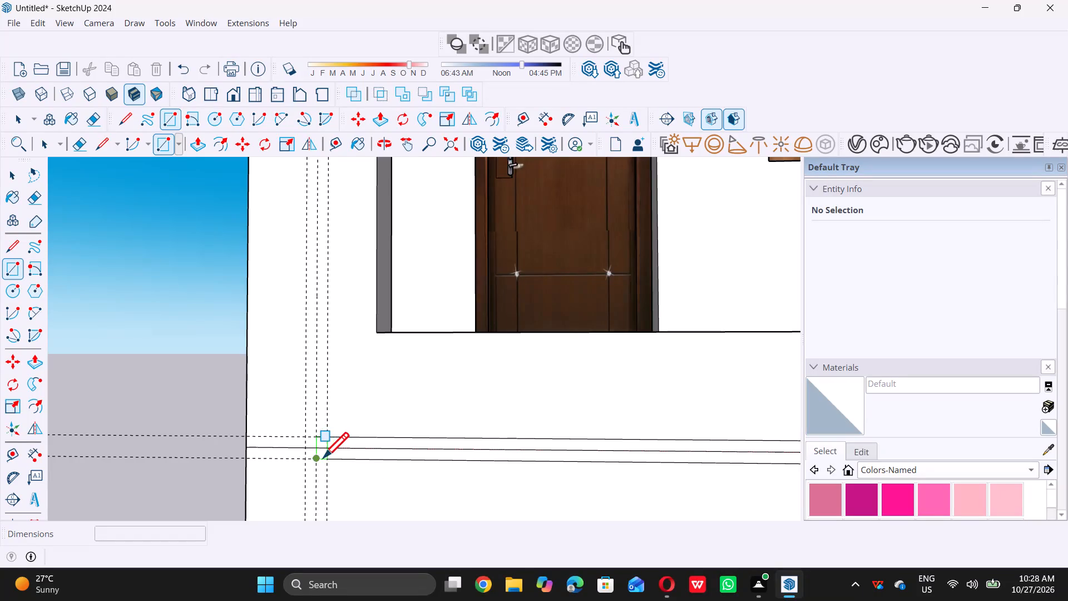
{"action": "scroll", "coordinate": [328, 463], "scroll_direction": "up", "scroll_amount": 6}
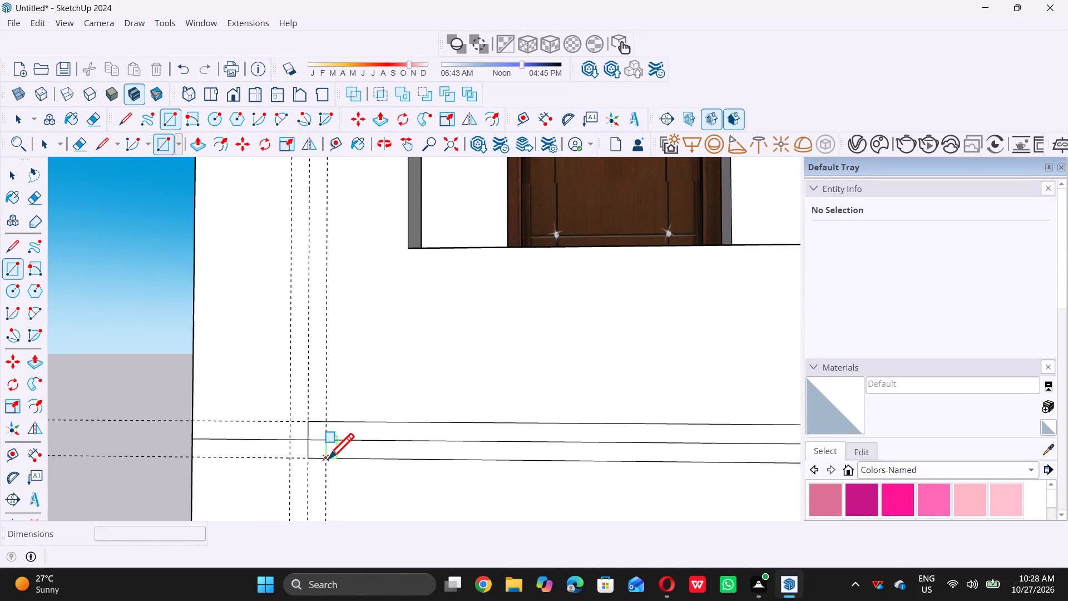
{"action": "left_click", "coordinate": [328, 459]}
{"action": "left_click", "coordinate": [289, 459]}
{"action": "scroll", "coordinate": [296, 461], "scroll_direction": "down", "scroll_amount": 3}
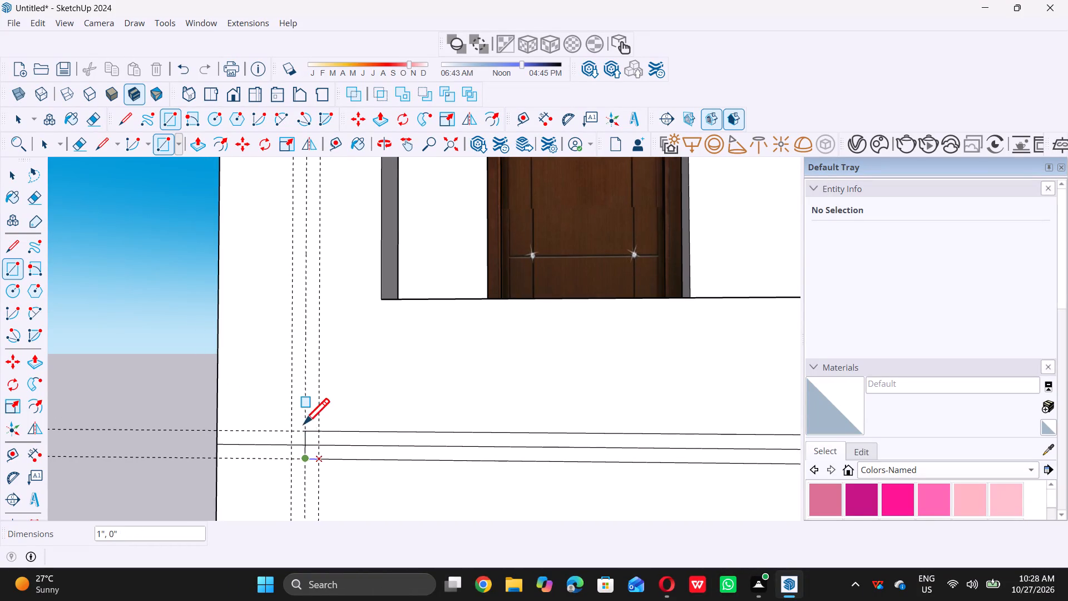
{"action": "scroll", "coordinate": [288, 394], "scroll_direction": "down", "scroll_amount": 13}
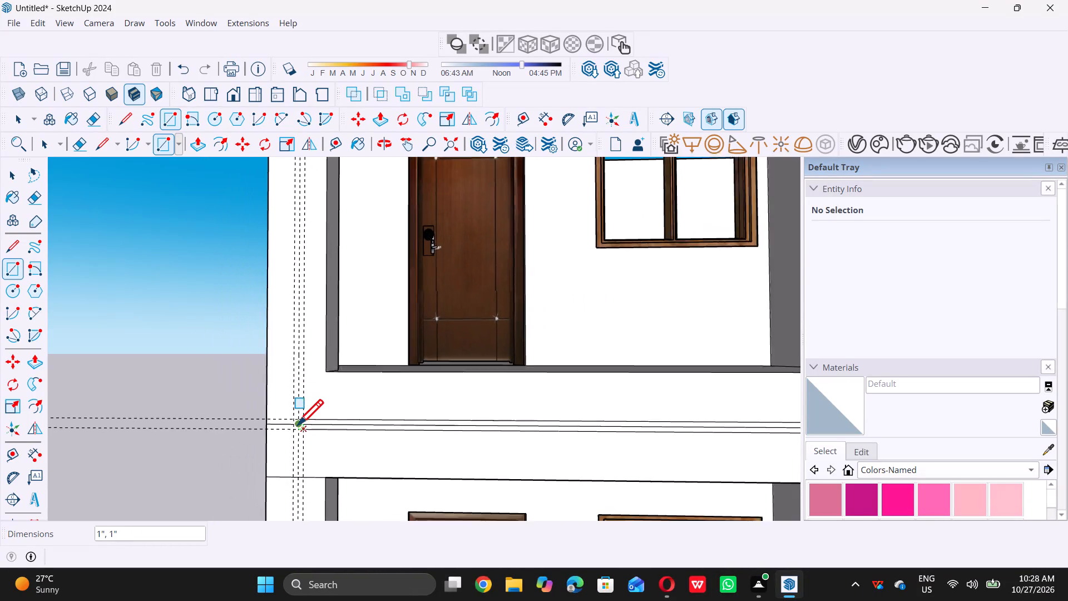
{"action": "scroll", "coordinate": [298, 425], "scroll_direction": "down", "scroll_amount": 12}
{"action": "scroll", "coordinate": [305, 244], "scroll_direction": "up", "scroll_amount": 6}
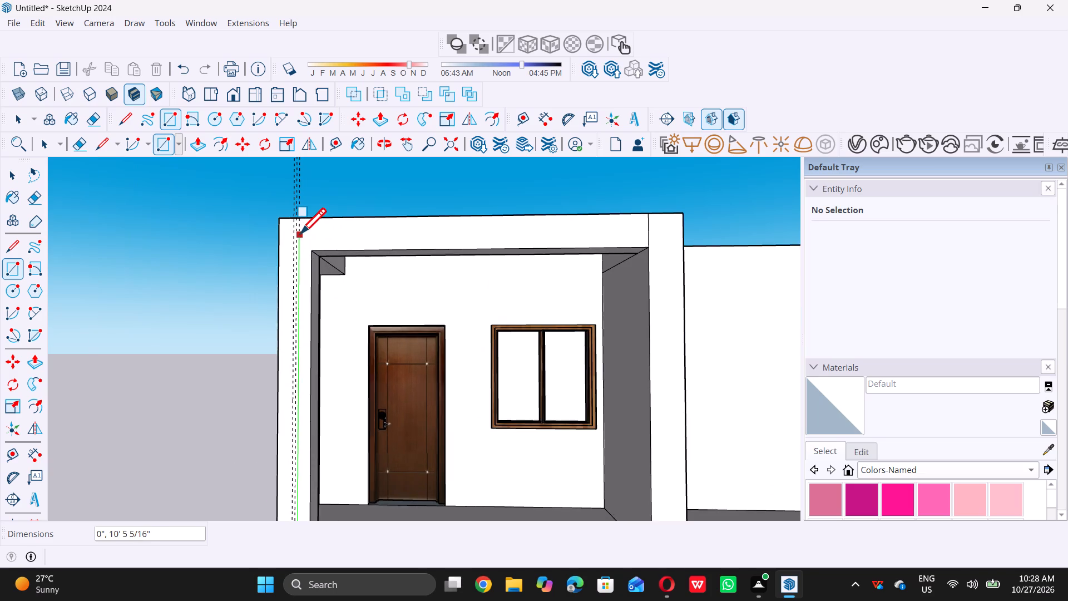
{"action": "scroll", "coordinate": [297, 233], "scroll_direction": "up", "scroll_amount": 4}
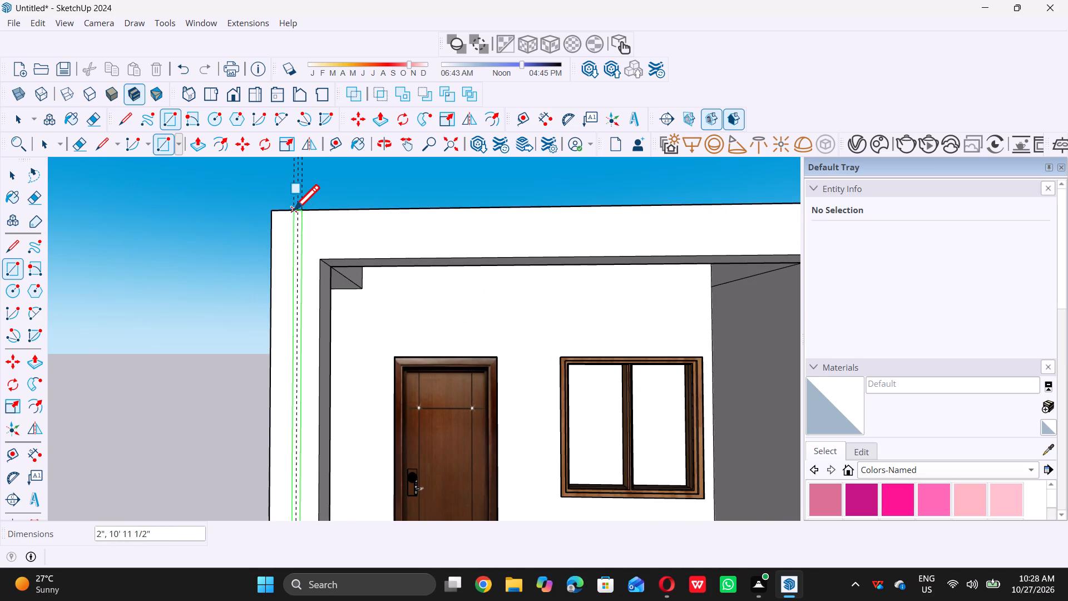
{"action": "double_click", "coordinate": [294, 209]}
{"action": "key", "text": "space"}
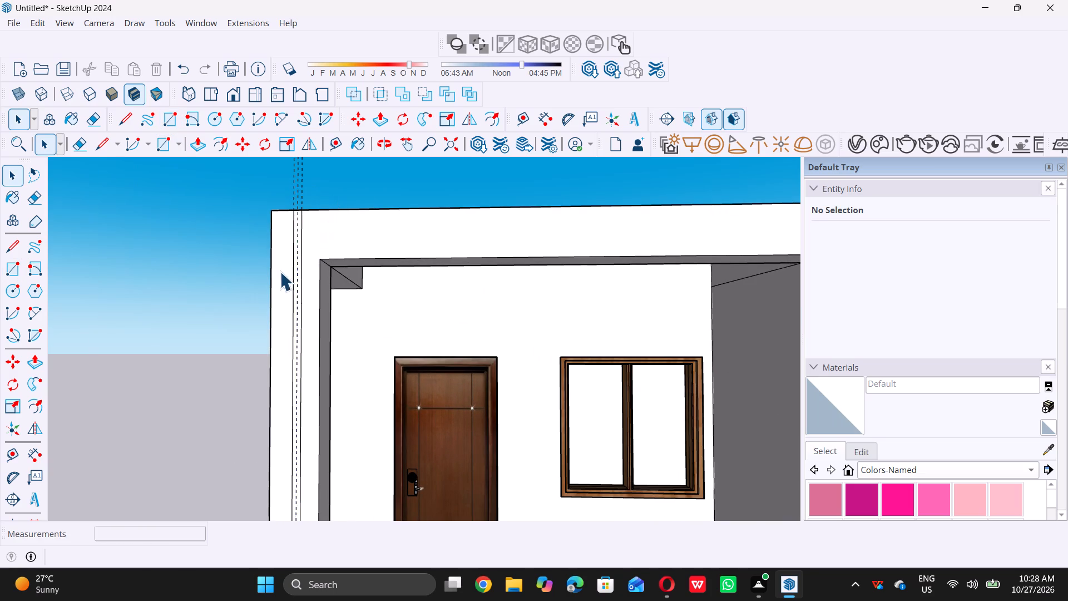
Delete all construction guides from the model.
{"action": "scroll", "coordinate": [275, 288], "scroll_direction": "down", "scroll_amount": 11}
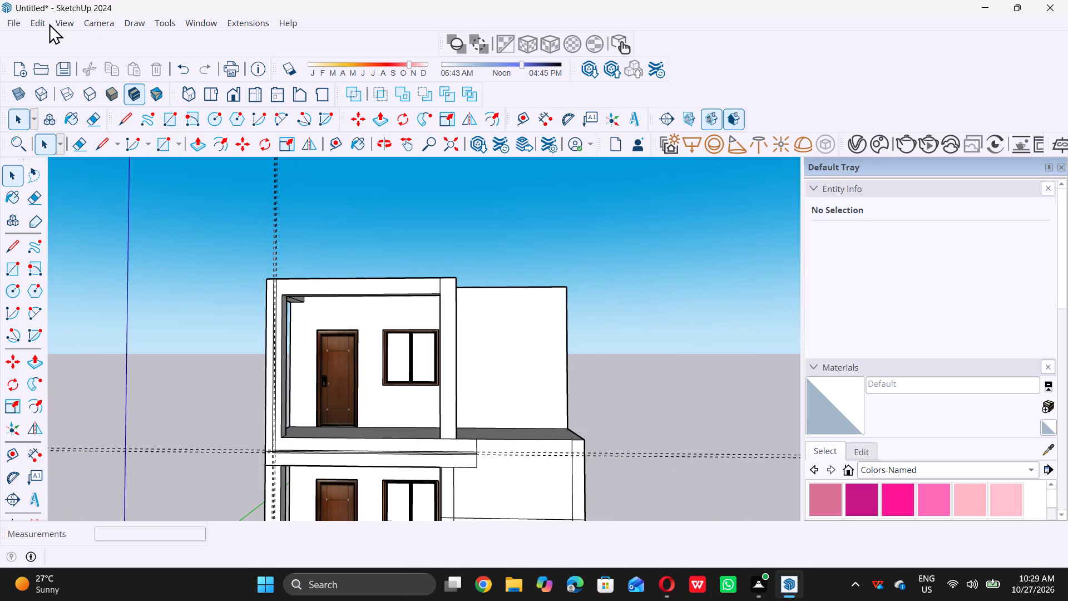
{"action": "left_click", "coordinate": [38, 24]}
{"action": "left_click", "coordinate": [73, 165]}
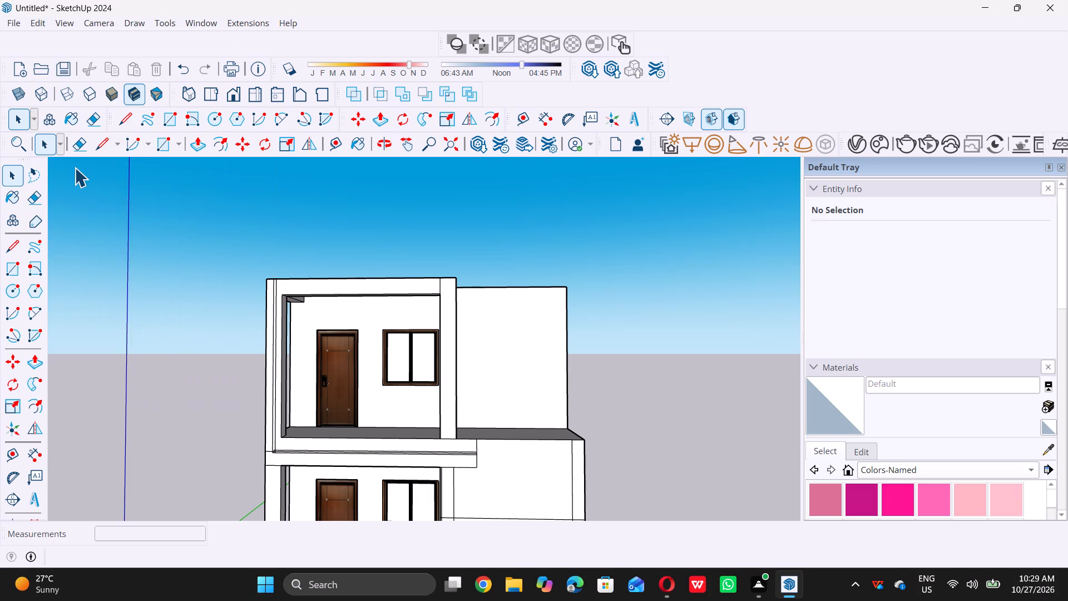
Erase the mid-height line running along the inside of the floor-level beam's groove strip.
{"action": "scroll", "coordinate": [81, 170], "scroll_direction": "down", "scroll_amount": 5}
{"action": "scroll", "coordinate": [243, 418], "scroll_direction": "up", "scroll_amount": 5}
{"action": "scroll", "coordinate": [232, 335], "scroll_direction": "up", "scroll_amount": 5}
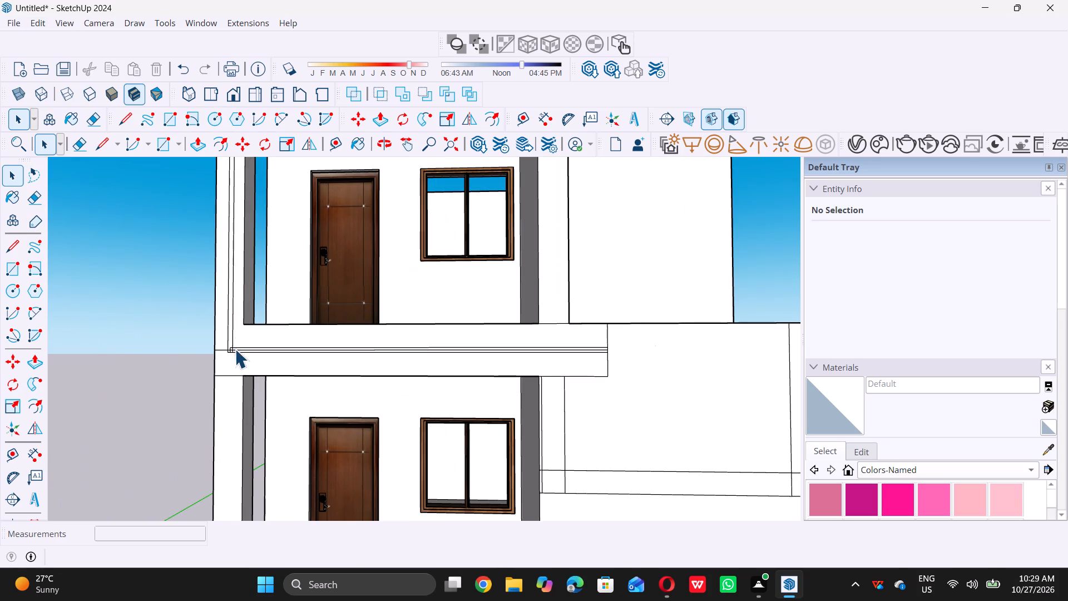
{"action": "scroll", "coordinate": [238, 374], "scroll_direction": "up", "scroll_amount": 9}
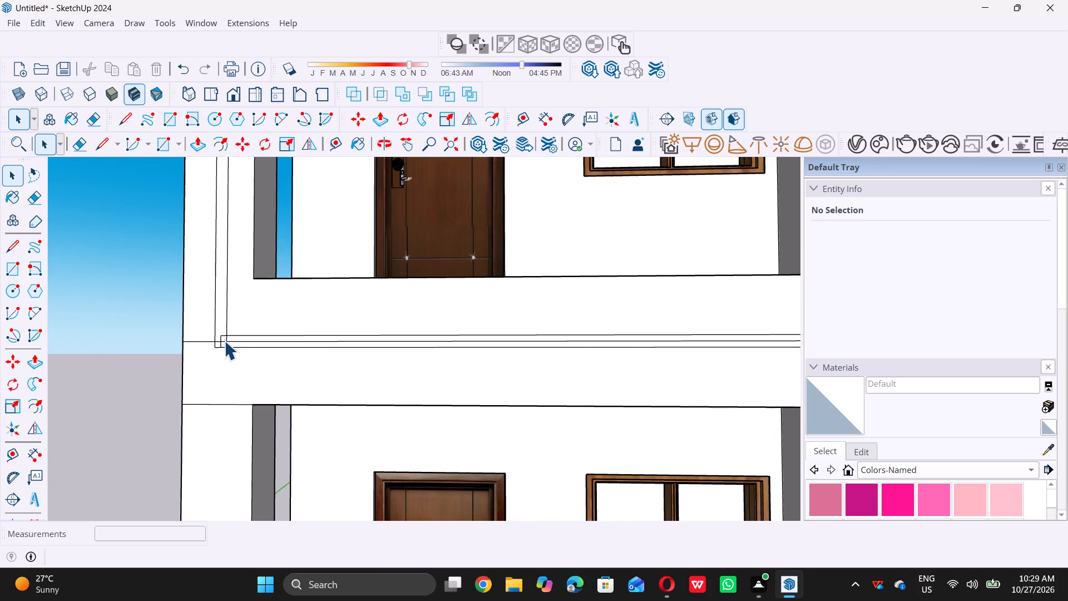
{"action": "scroll", "coordinate": [229, 341], "scroll_direction": "up", "scroll_amount": 10}
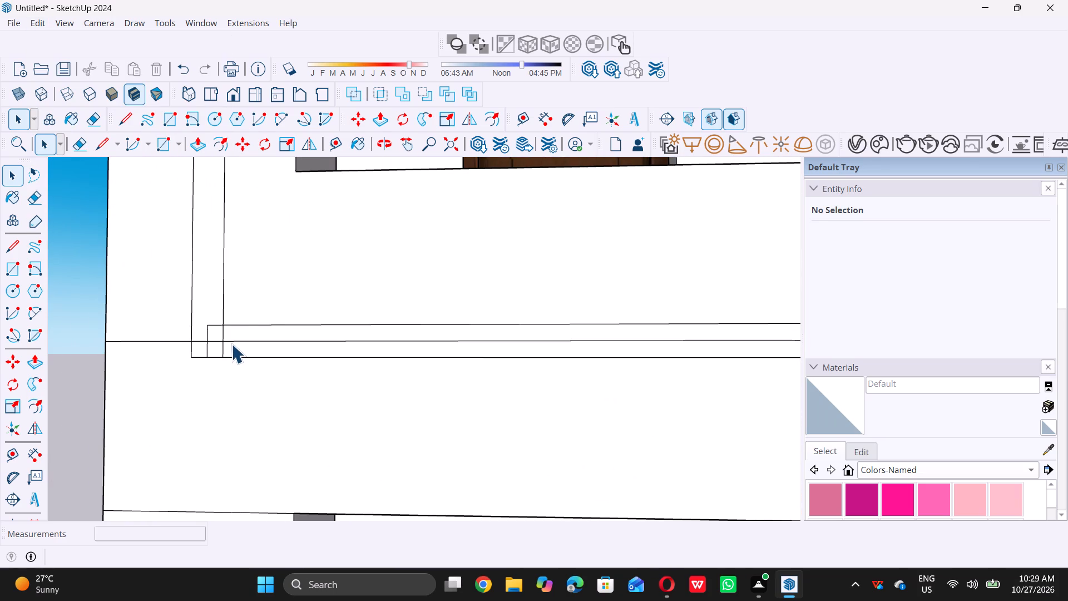
{"action": "key", "text": "e"}
{"action": "left_click", "coordinate": [236, 342]}
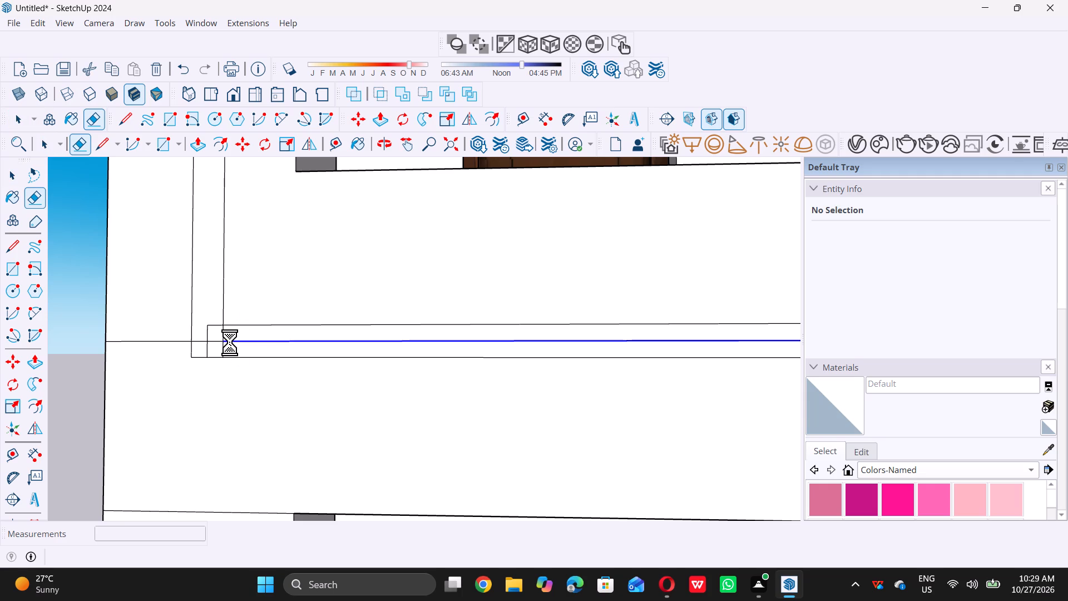
{"action": "double_click", "coordinate": [221, 339]}
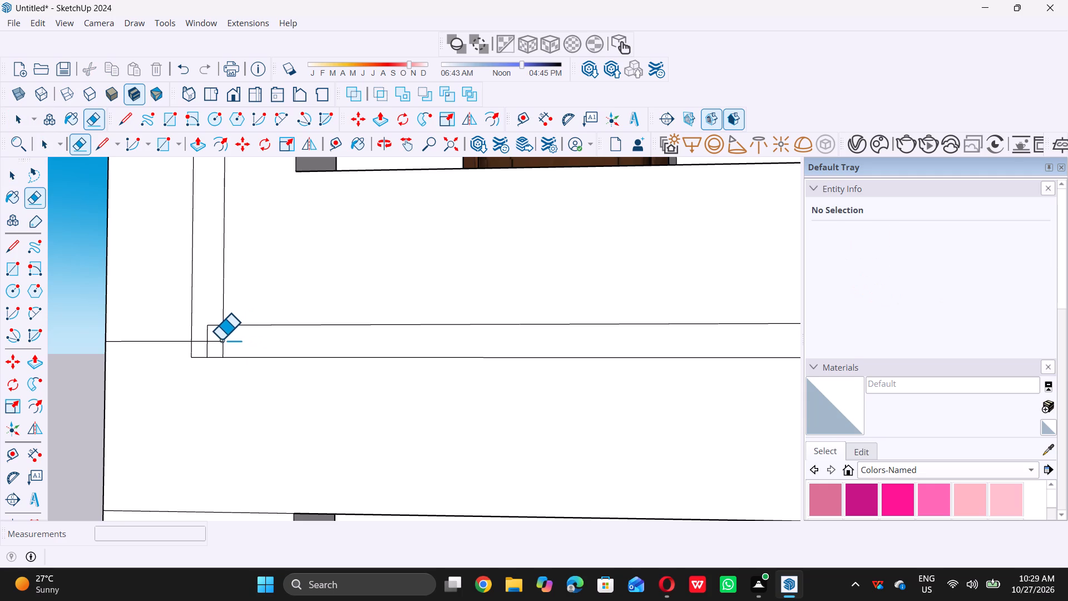
Erase the mid-height line's leftover segments across the column strip and out to the column's outer edge.
{"action": "scroll", "coordinate": [231, 343], "scroll_direction": "down", "scroll_amount": 11}
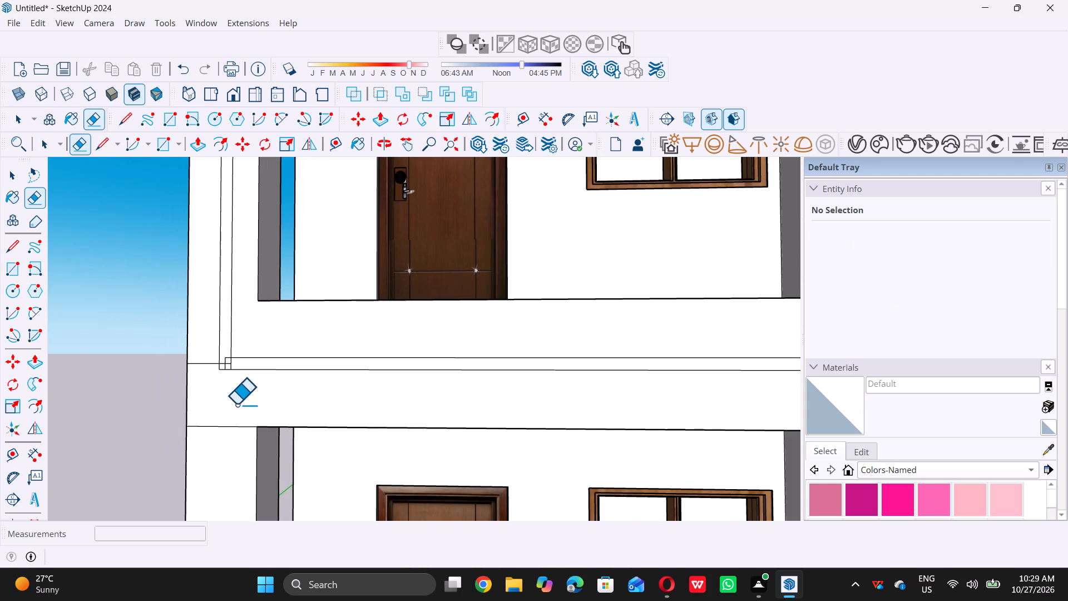
{"action": "scroll", "coordinate": [184, 417], "scroll_direction": "down", "scroll_amount": 4}
{"action": "scroll", "coordinate": [95, 423], "scroll_direction": "down", "scroll_amount": 1}
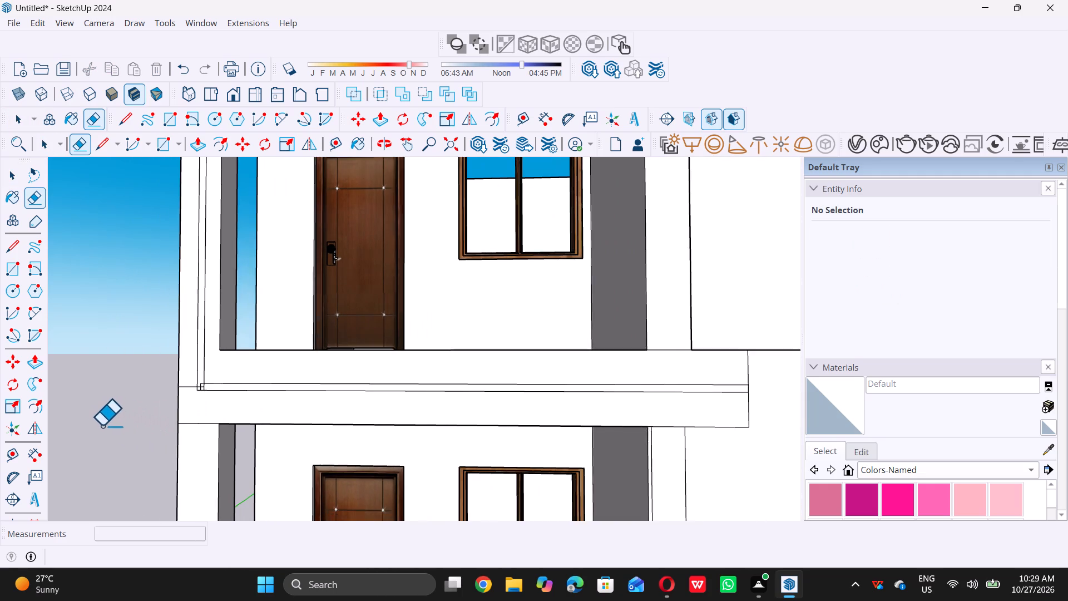
{"action": "scroll", "coordinate": [102, 425], "scroll_direction": "down", "scroll_amount": 1}
{"action": "scroll", "coordinate": [188, 384], "scroll_direction": "up", "scroll_amount": 6}
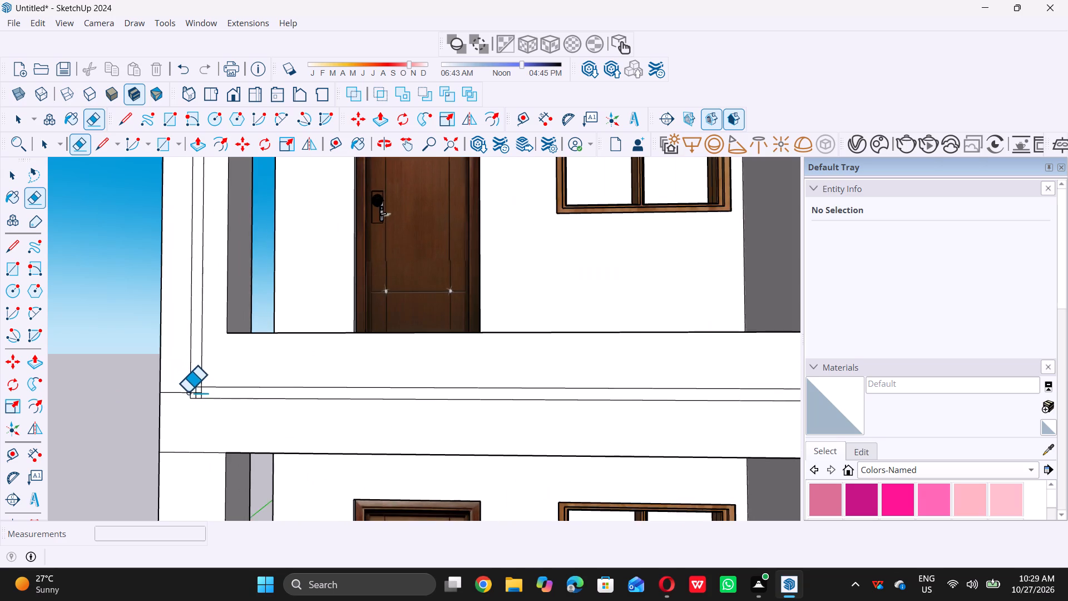
{"action": "scroll", "coordinate": [198, 397], "scroll_direction": "up", "scroll_amount": 15}
{"action": "left_click", "coordinate": [186, 384]}
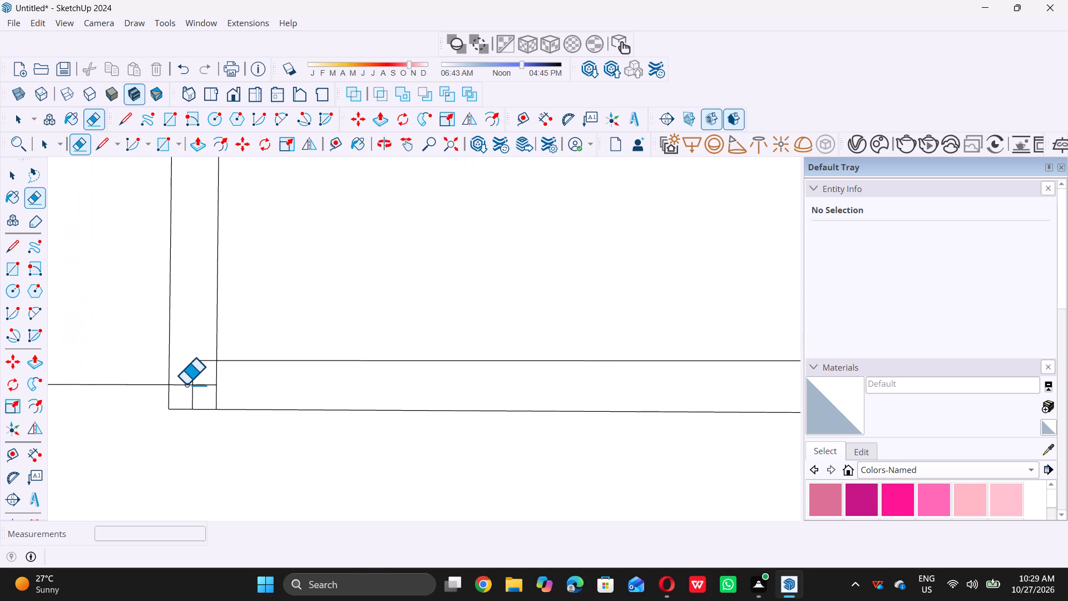
{"action": "left_click", "coordinate": [206, 386]}
{"action": "scroll", "coordinate": [262, 402], "scroll_direction": "down", "scroll_amount": 6}
{"action": "left_click", "coordinate": [187, 393]}
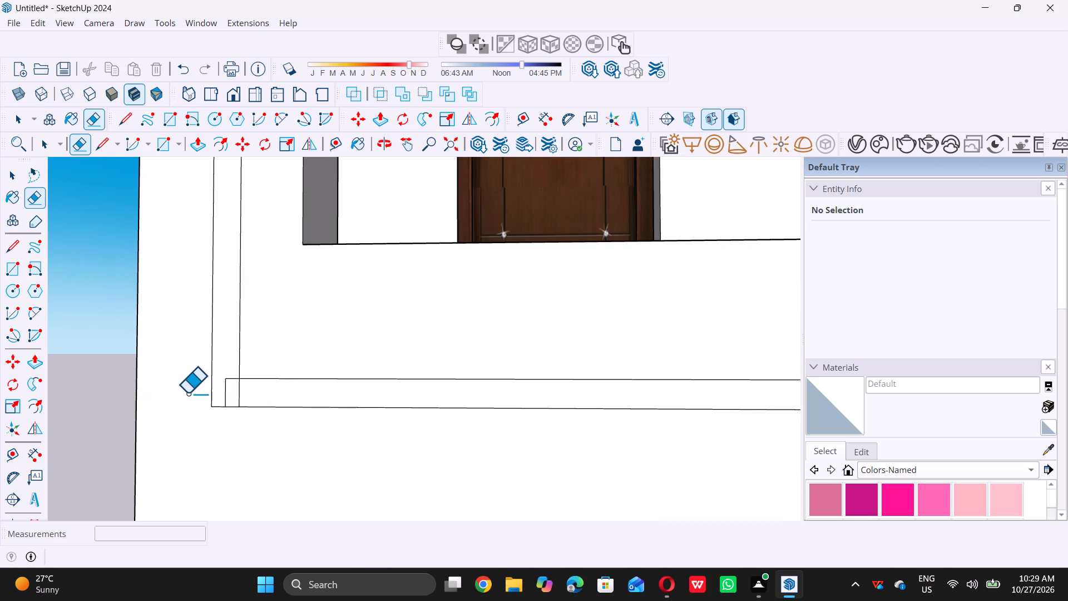
Erase the overlapping edges at the corner so the beam and column groove strips join into one L-shaped strip.
{"action": "scroll", "coordinate": [231, 393], "scroll_direction": "up", "scroll_amount": 5}
{"action": "left_click", "coordinate": [225, 393]}
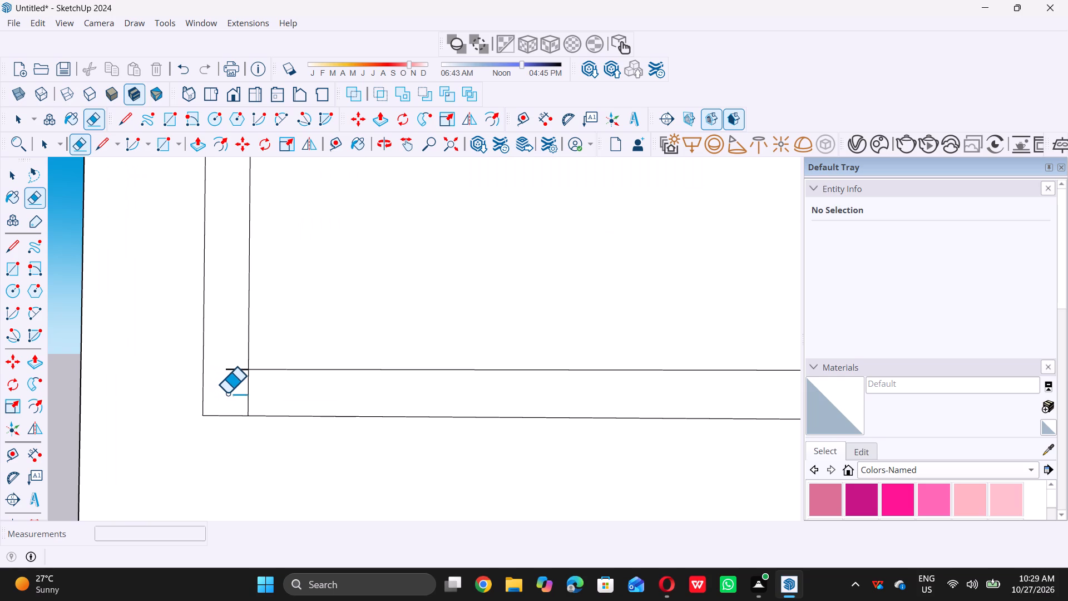
{"action": "left_click", "coordinate": [246, 394]}
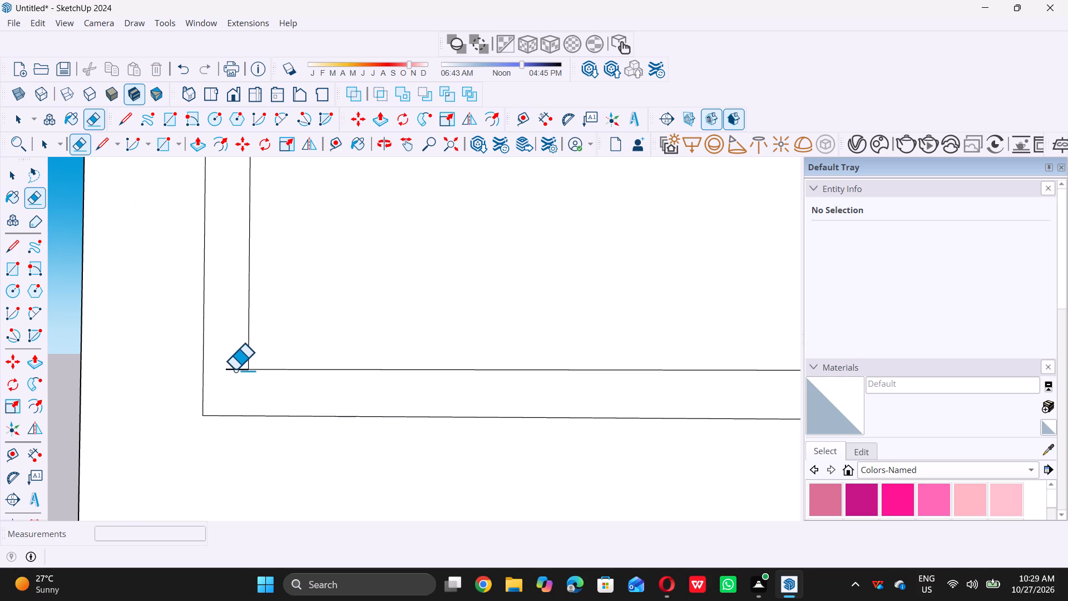
{"action": "left_click", "coordinate": [235, 370]}
{"action": "scroll", "coordinate": [231, 395], "scroll_direction": "down", "scroll_amount": 20}
{"action": "scroll", "coordinate": [231, 395], "scroll_direction": "down", "scroll_amount": 3}
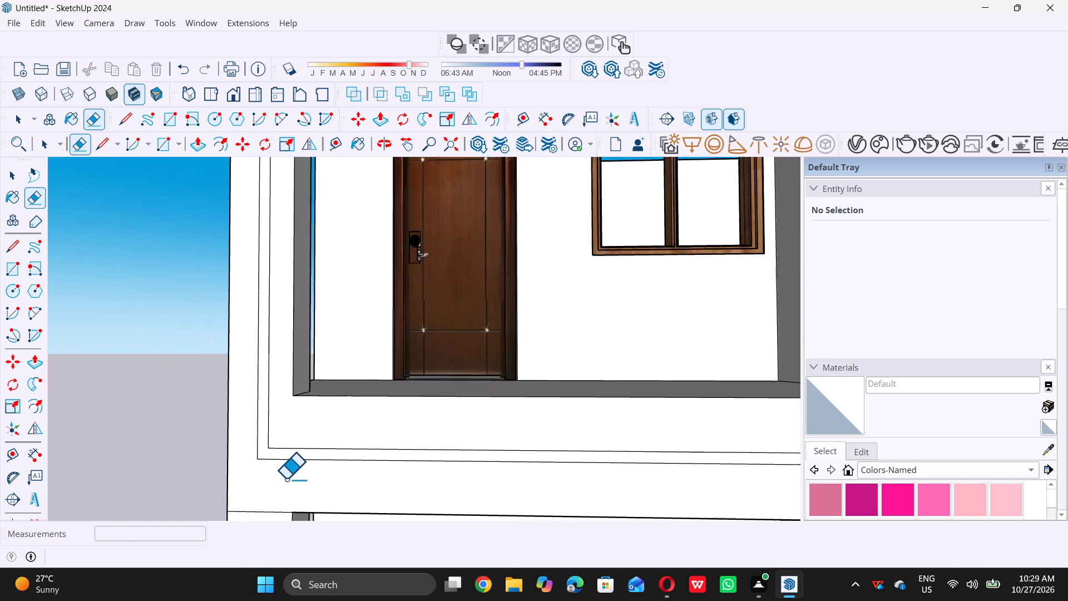
{"action": "scroll", "coordinate": [286, 479], "scroll_direction": "down", "scroll_amount": 5}
{"action": "key", "text": "space"}
Draw a horizontal line about 10' 5" long along the top beam's mid-height, from the window-side column's inner line to the groove strip's outer line.
{"action": "scroll", "coordinate": [293, 476], "scroll_direction": "down", "scroll_amount": 8}
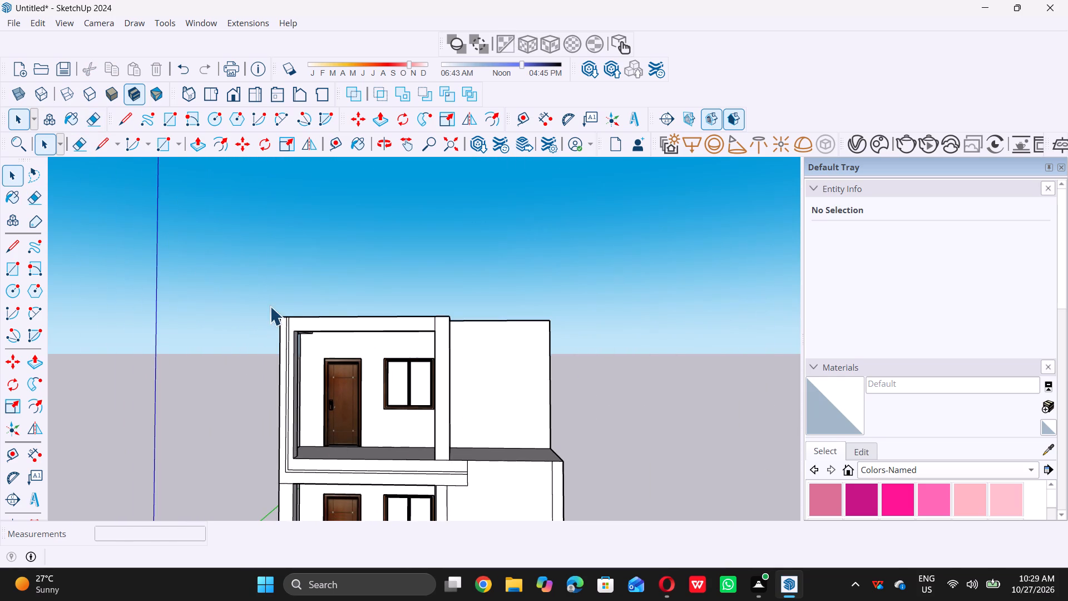
{"action": "middle_click_drag", "start_coordinate": [271, 305], "coordinate": [301, 311]}
{"action": "scroll", "coordinate": [399, 337], "scroll_direction": "up", "scroll_amount": 5}
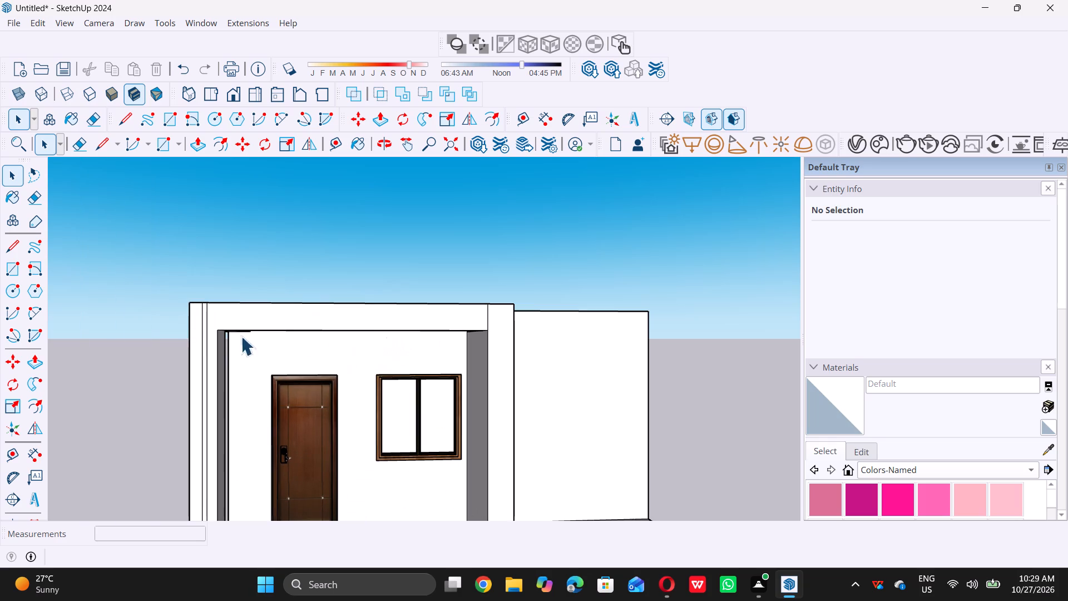
{"action": "middle_click_drag", "start_coordinate": [176, 320], "coordinate": [192, 316]}
{"action": "scroll", "coordinate": [418, 300], "scroll_direction": "up", "scroll_amount": 3}
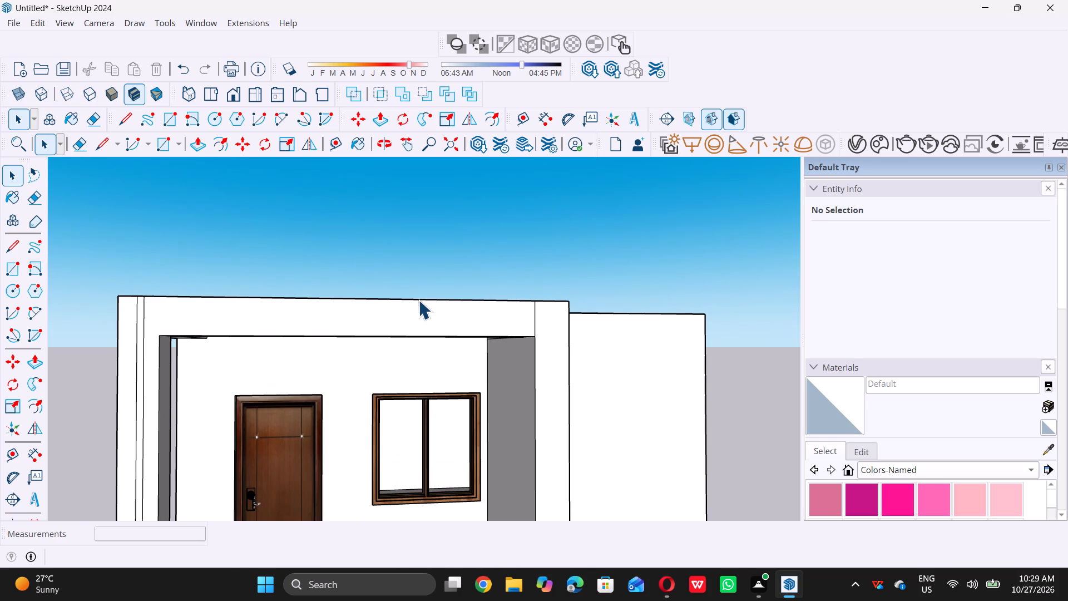
{"action": "key", "text": "l"}
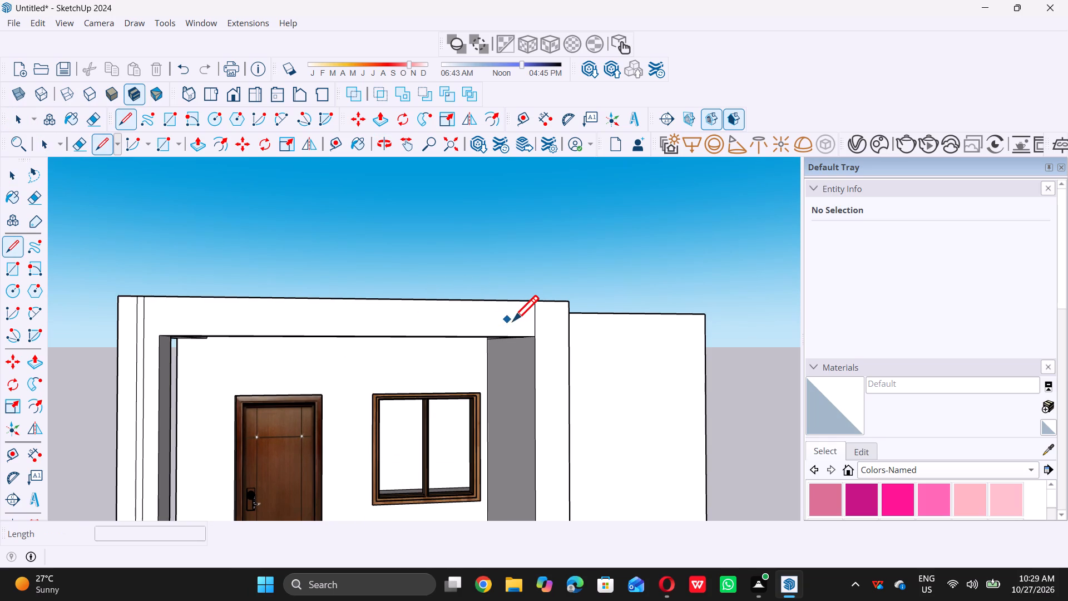
{"action": "left_click", "coordinate": [538, 318]}
{"action": "scroll", "coordinate": [538, 318], "scroll_direction": "down", "scroll_amount": 5}
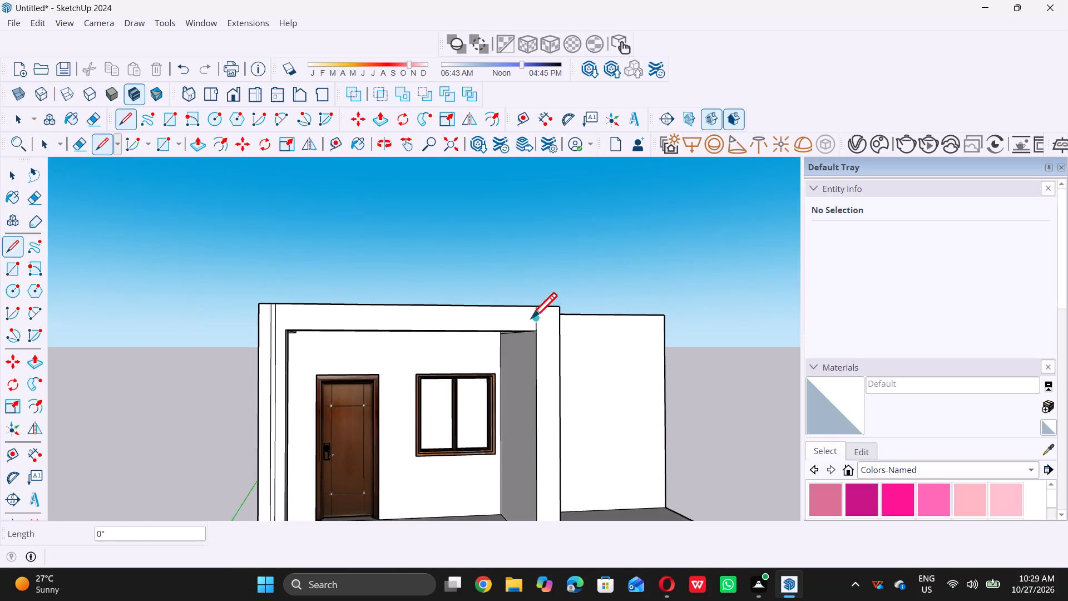
{"action": "scroll", "coordinate": [298, 320], "scroll_direction": "up", "scroll_amount": 13}
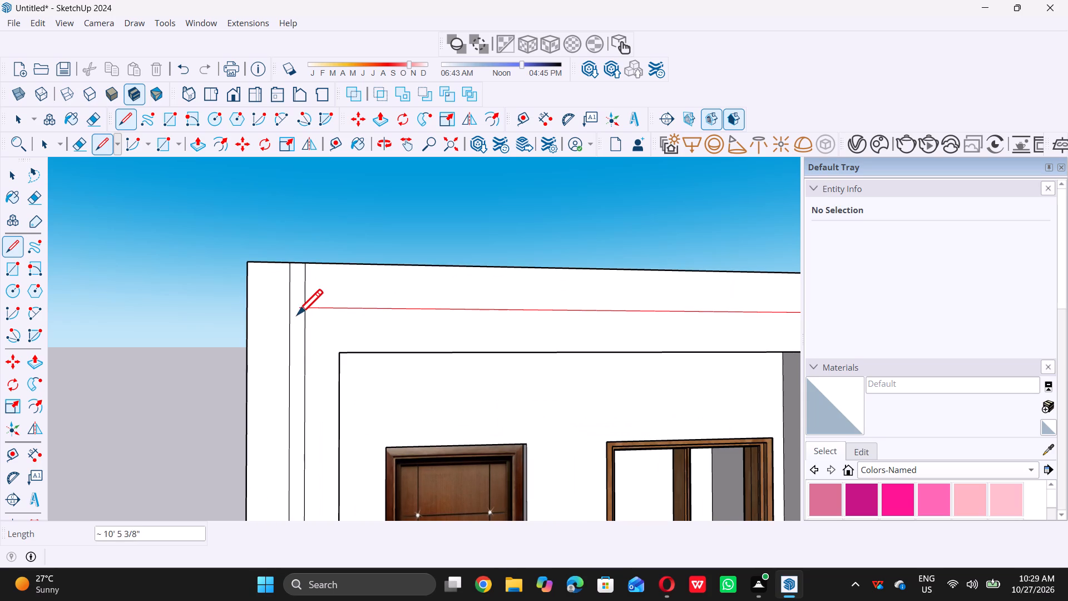
{"action": "left_click", "coordinate": [292, 308]}
{"action": "key", "text": "space"}
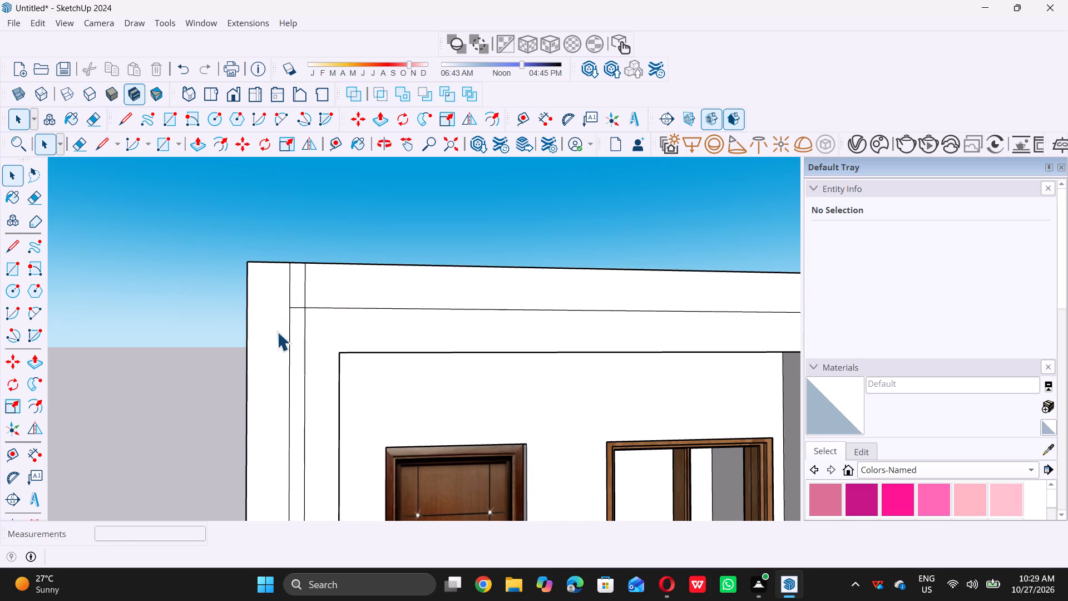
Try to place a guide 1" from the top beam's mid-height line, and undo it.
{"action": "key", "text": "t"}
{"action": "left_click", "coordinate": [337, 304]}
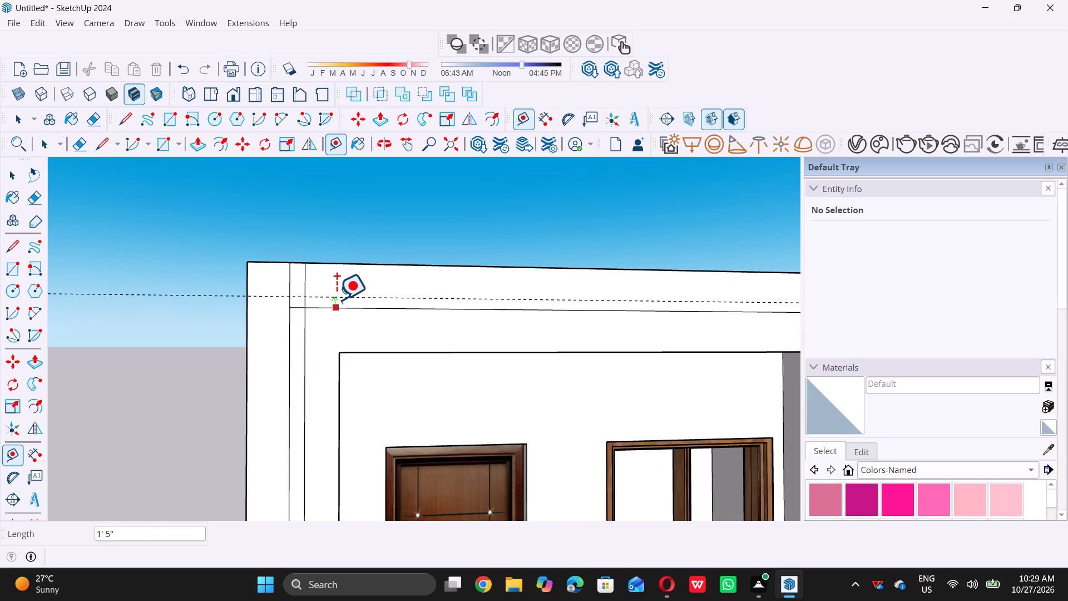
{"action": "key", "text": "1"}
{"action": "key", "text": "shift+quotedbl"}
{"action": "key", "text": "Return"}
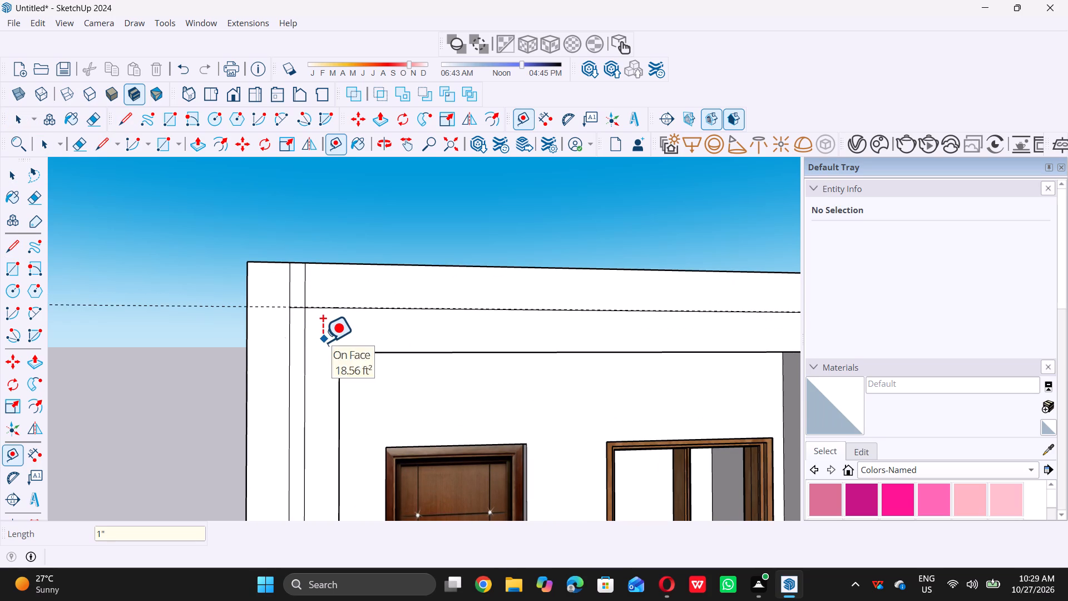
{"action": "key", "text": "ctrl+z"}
Place two horizontal guides on the top beam, 1" above and 1" below its mid-height line.
{"action": "scroll", "coordinate": [323, 342], "scroll_direction": "down", "scroll_amount": 5}
{"action": "middle_click_drag", "start_coordinate": [292, 355], "coordinate": [251, 356]}
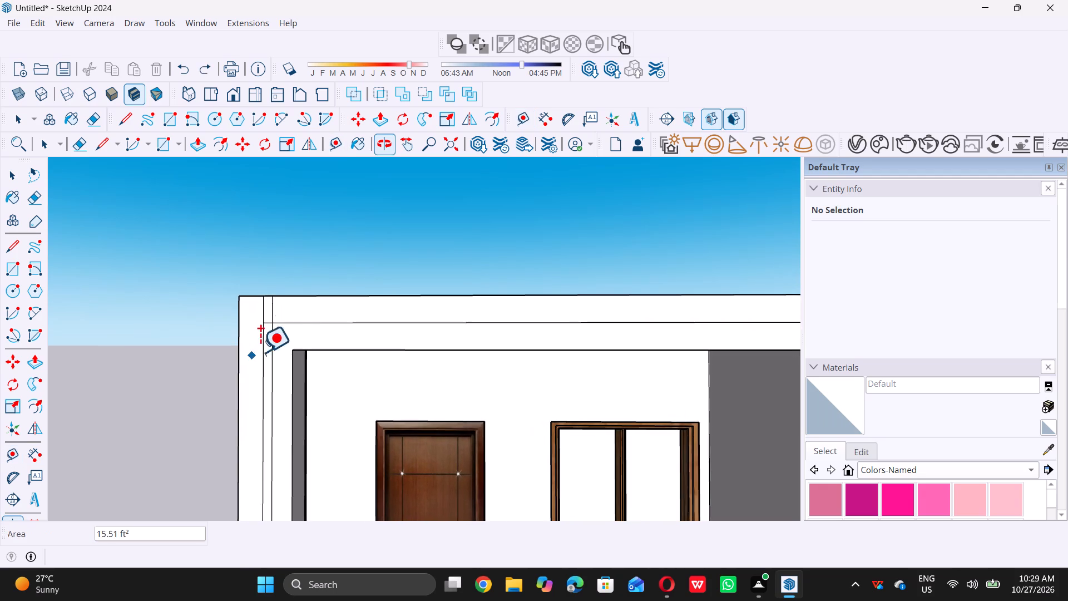
{"action": "scroll", "coordinate": [290, 332], "scroll_direction": "up", "scroll_amount": 8}
{"action": "left_click", "coordinate": [303, 314]}
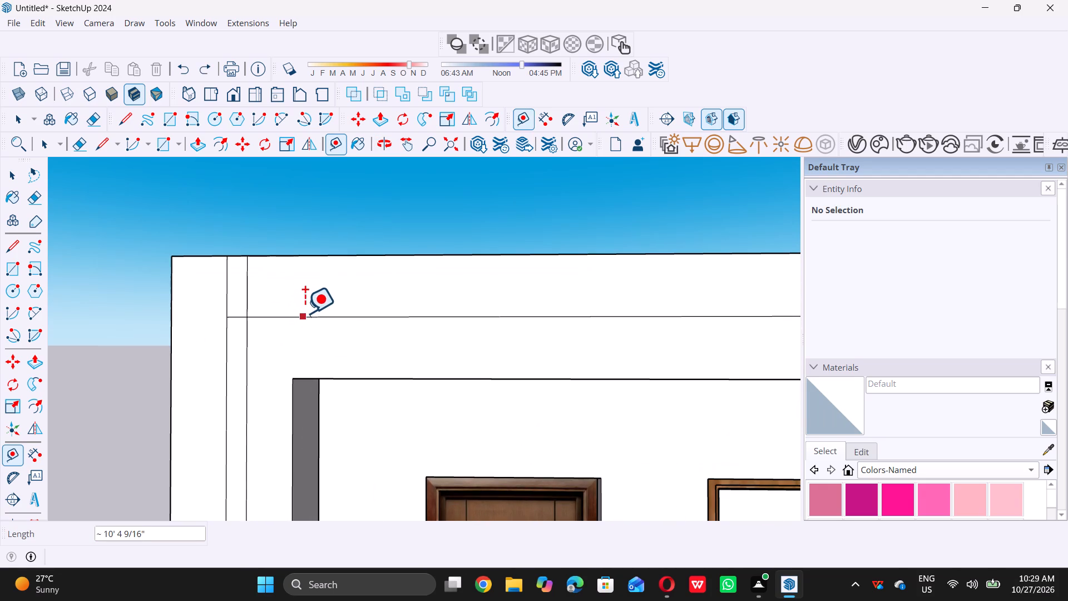
{"action": "key", "text": "1"}
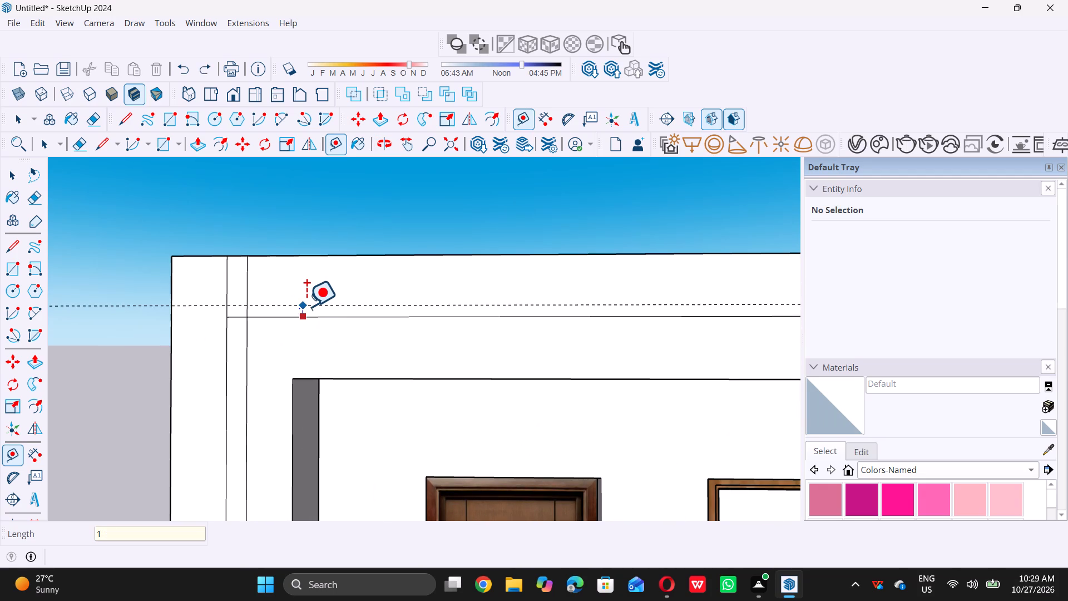
{"action": "key", "text": "shift+quotedbl"}
{"action": "key", "text": "Return"}
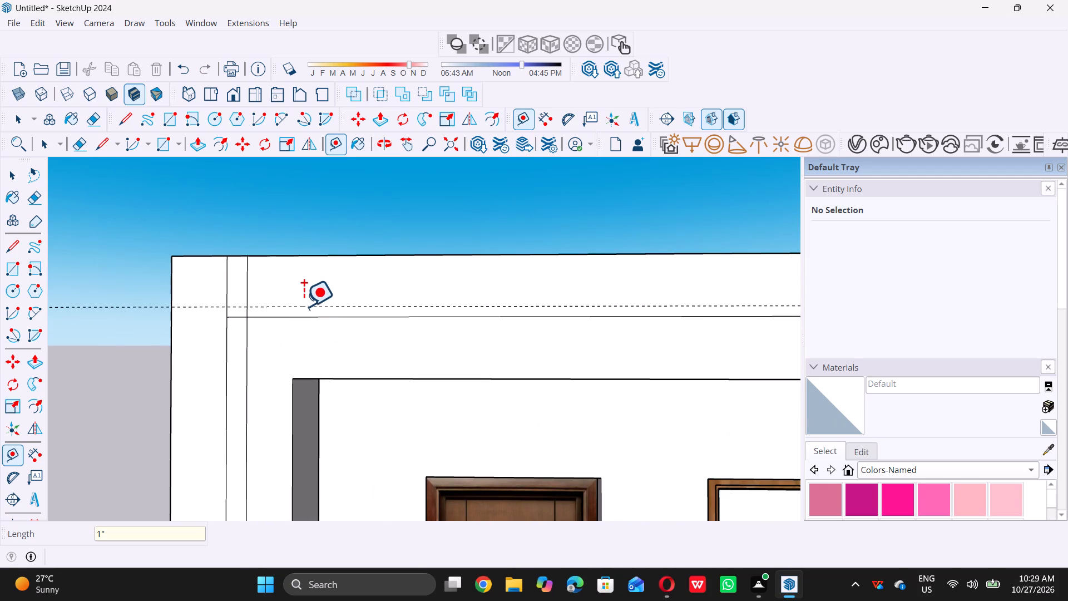
{"action": "scroll", "coordinate": [265, 328], "scroll_direction": "up", "scroll_amount": 5}
{"action": "left_click", "coordinate": [300, 310]}
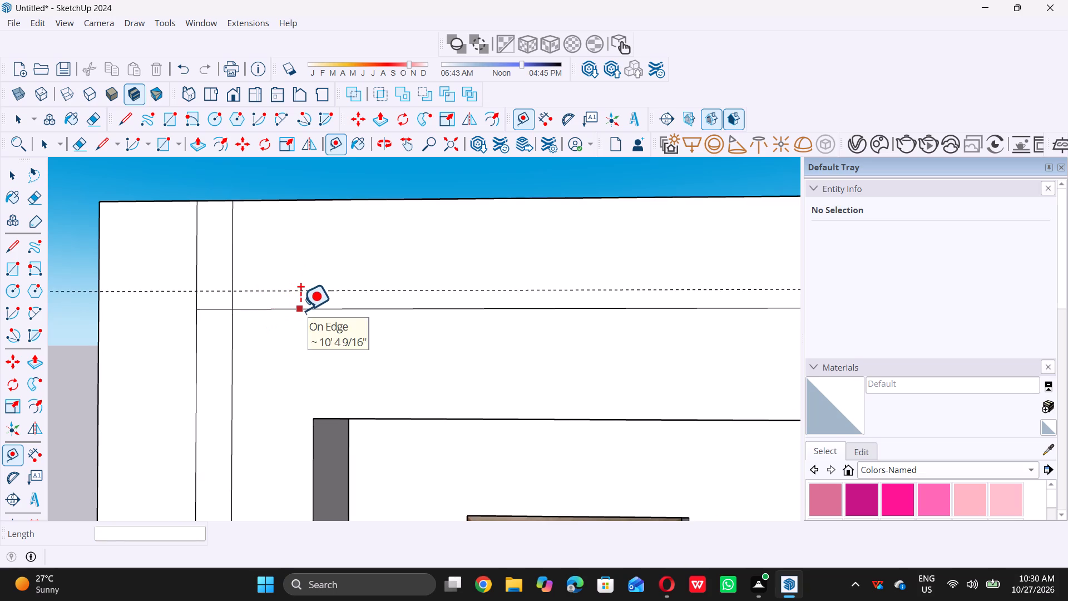
{"action": "key", "text": "1"}
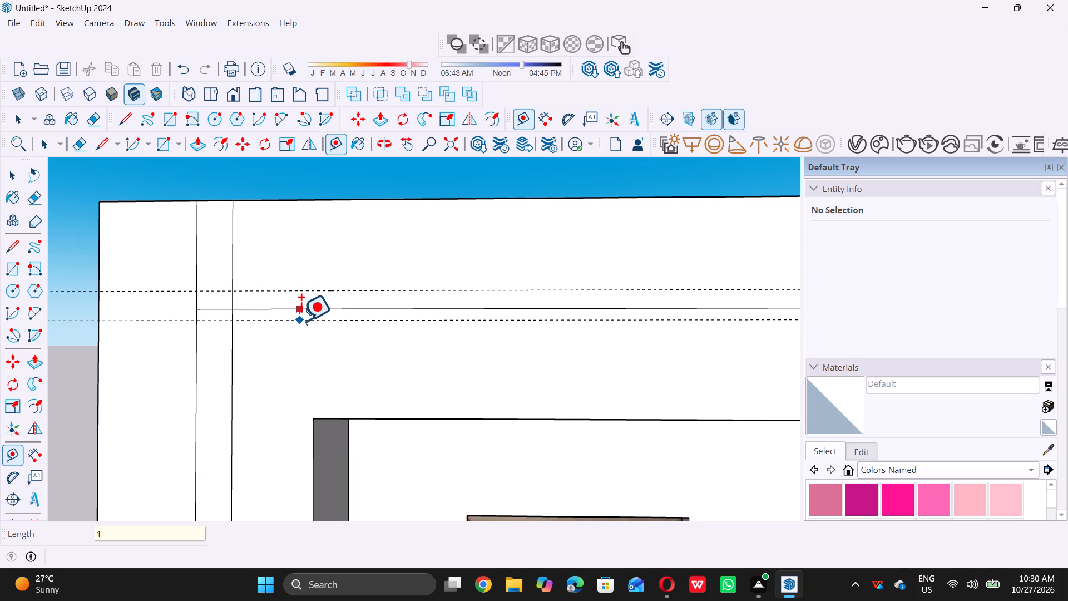
{"action": "key", "text": "shift+quotedbl"}
{"action": "key", "text": "Return"}
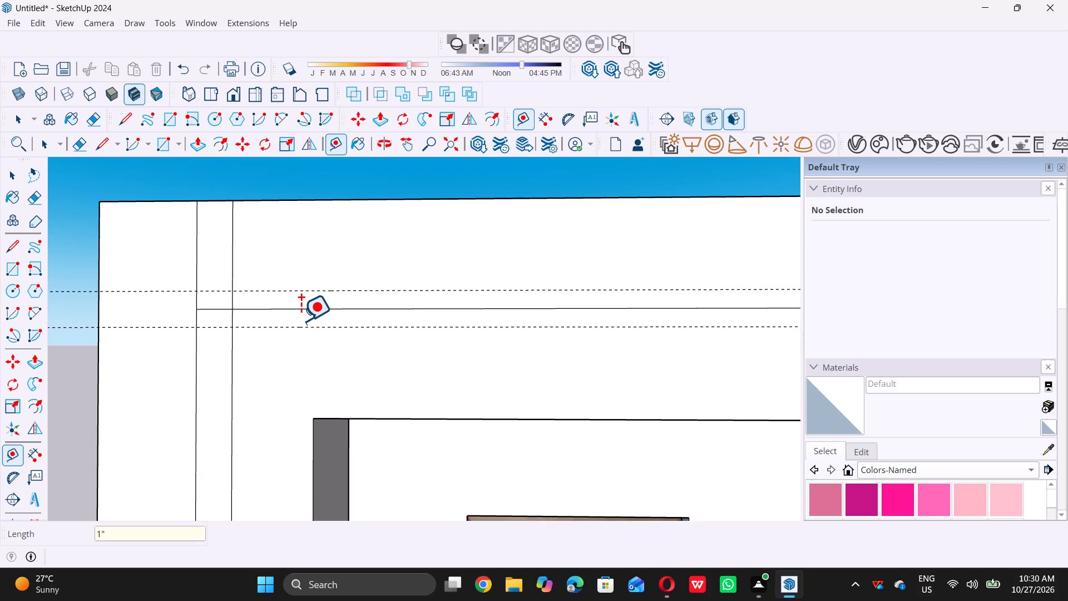
{"action": "key", "text": "space"}
Draw a 2" by about 10' 6 9/16" rectangle between the guides, from the column strip's outer line to the window-side column's inner line.
{"action": "scroll", "coordinate": [216, 343], "scroll_direction": "down", "scroll_amount": 20}
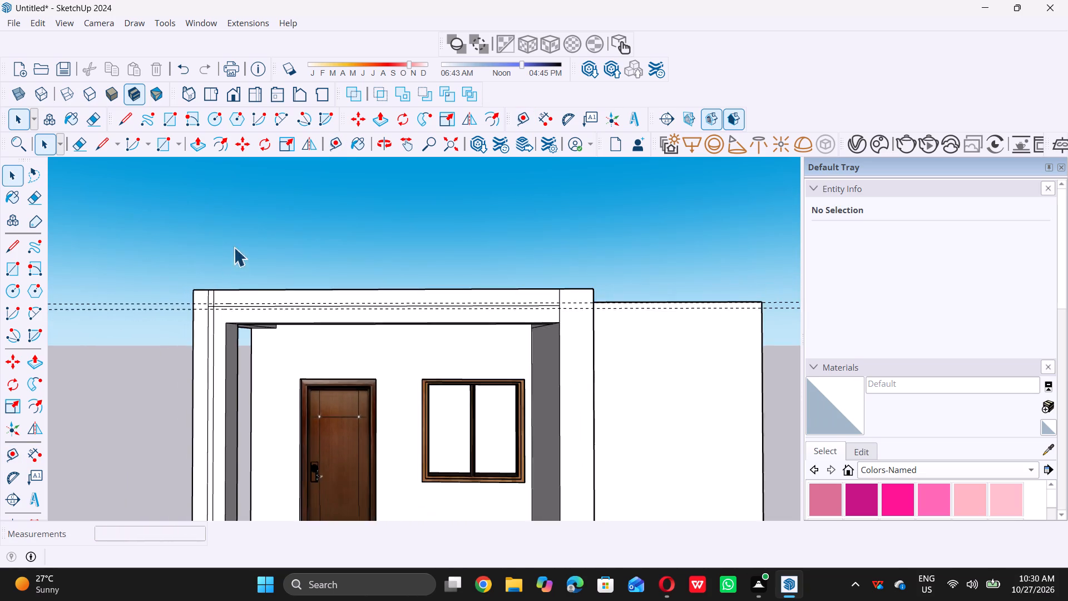
{"action": "scroll", "coordinate": [234, 247], "scroll_direction": "down", "scroll_amount": 8}
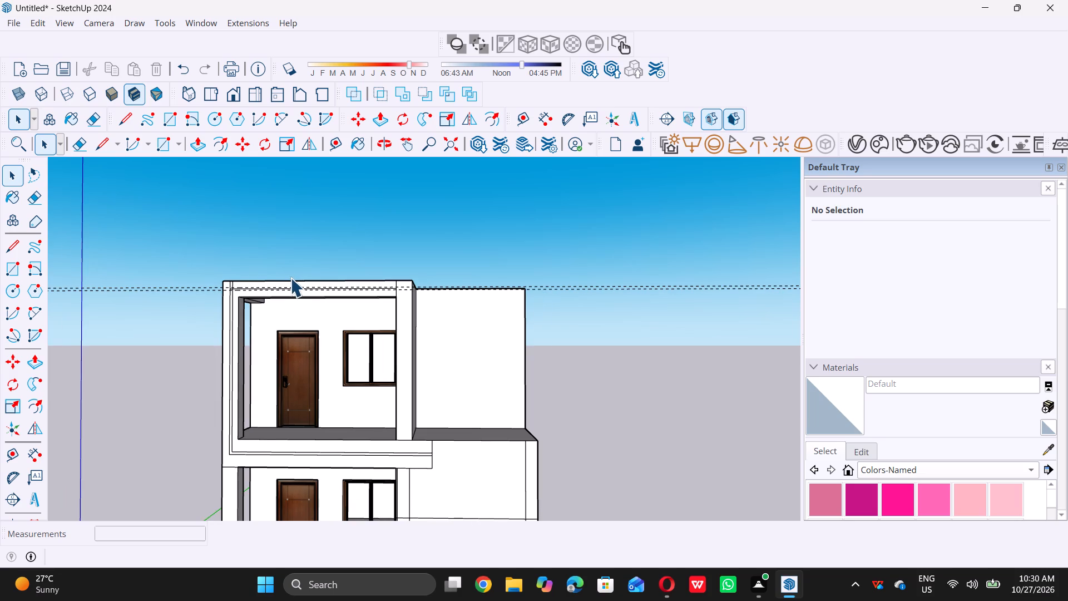
{"action": "scroll", "coordinate": [291, 280], "scroll_direction": "up", "scroll_amount": 9}
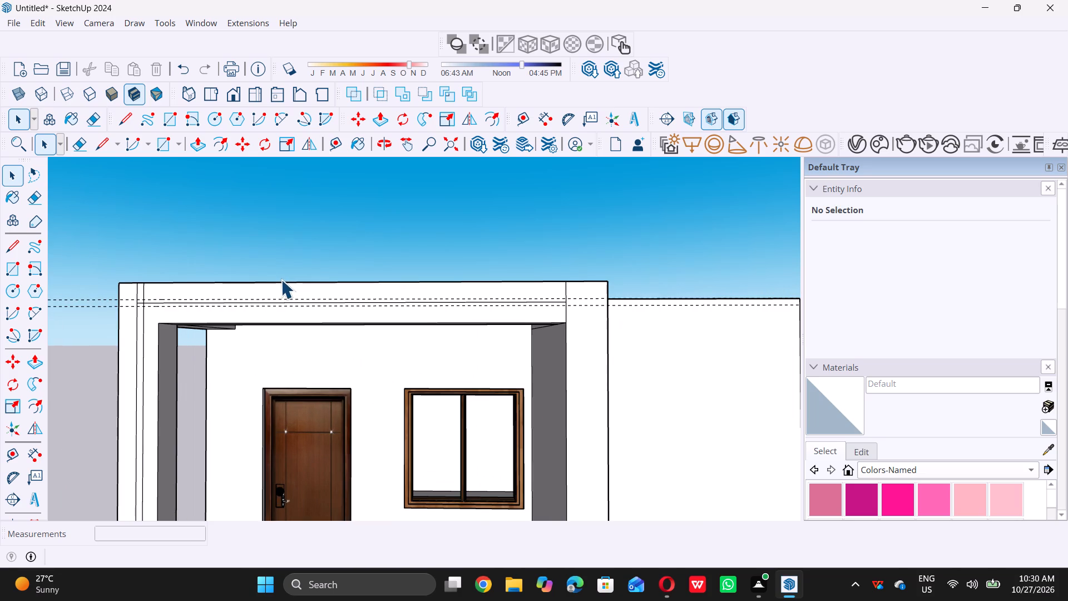
{"action": "key", "text": "r"}
{"action": "scroll", "coordinate": [176, 295], "scroll_direction": "up", "scroll_amount": 3}
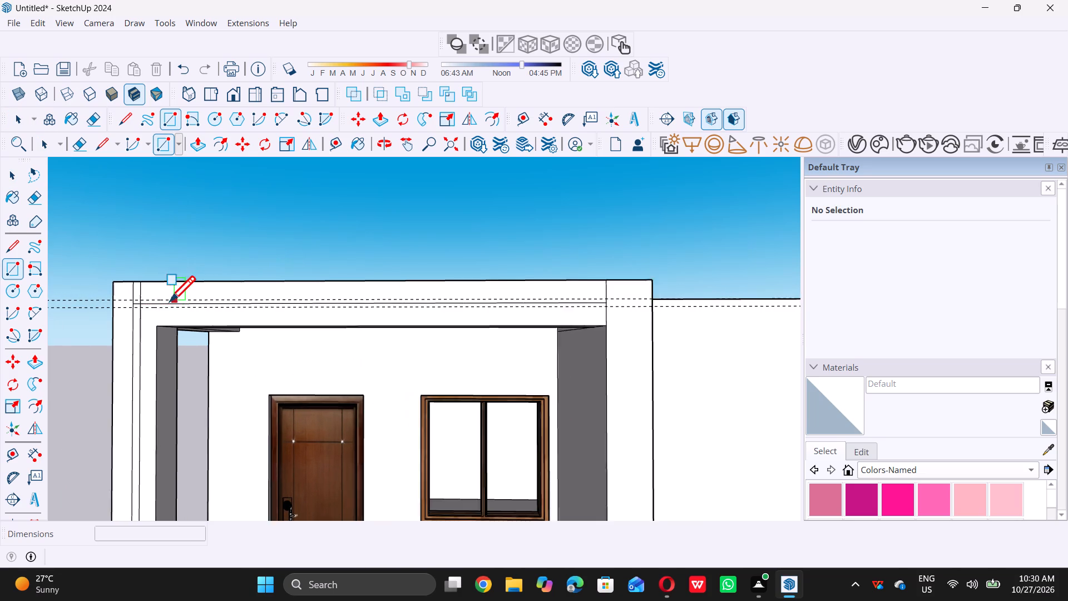
{"action": "scroll", "coordinate": [170, 301], "scroll_direction": "up", "scroll_amount": 11}
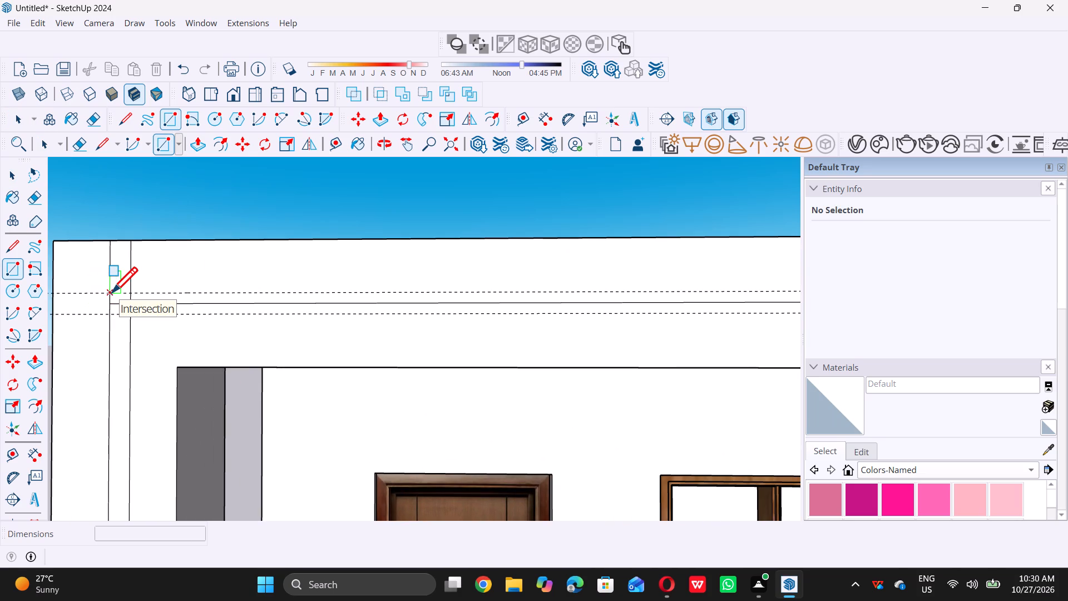
{"action": "left_click", "coordinate": [112, 292]}
{"action": "scroll", "coordinate": [112, 292], "scroll_direction": "down", "scroll_amount": 14}
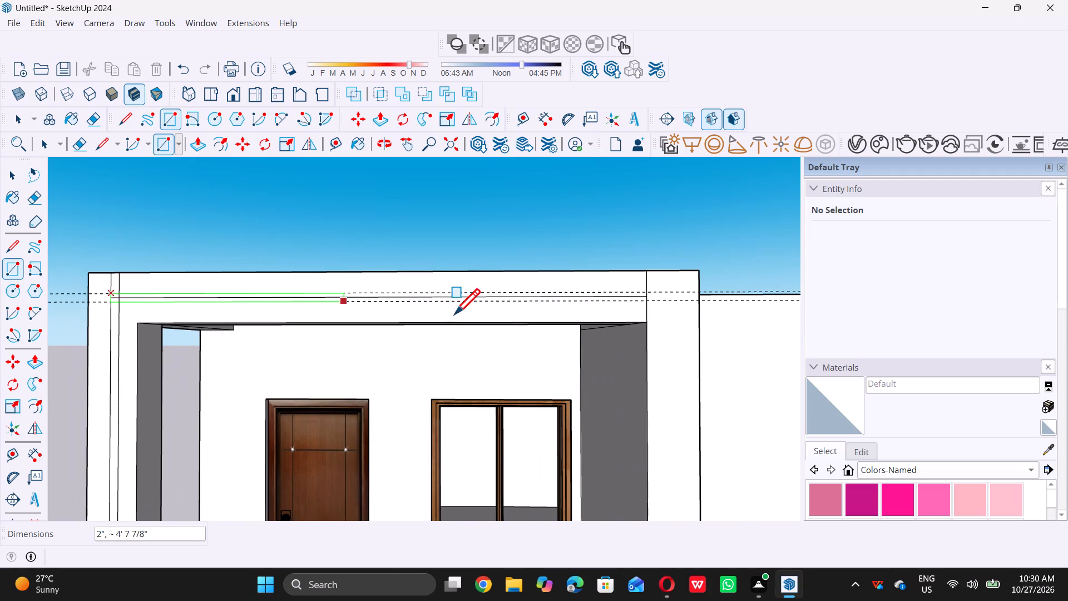
{"action": "scroll", "coordinate": [650, 305], "scroll_direction": "up", "scroll_amount": 13}
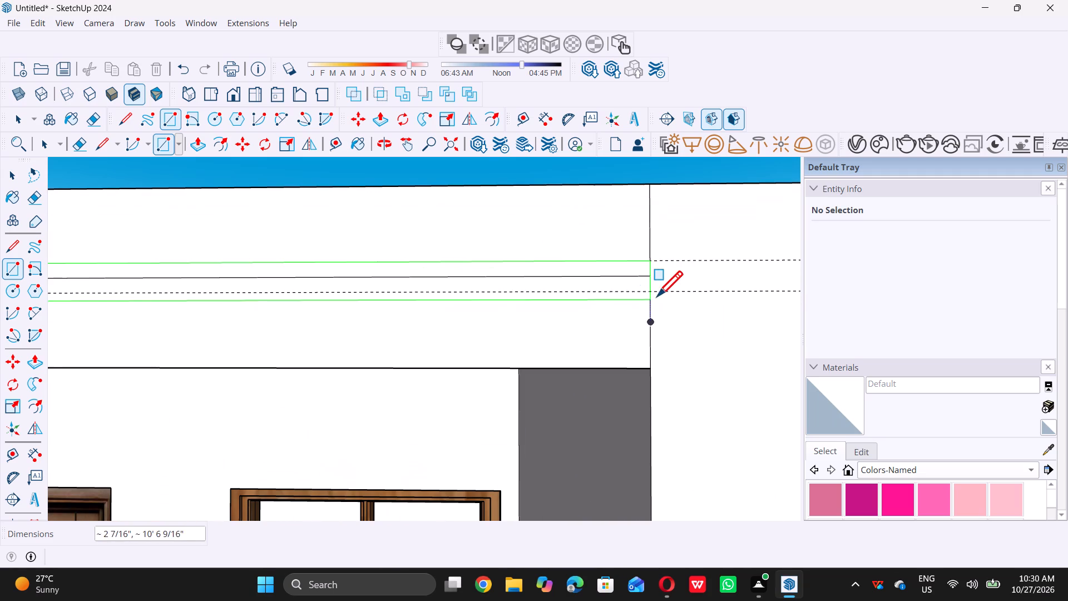
{"action": "left_click", "coordinate": [649, 292]}
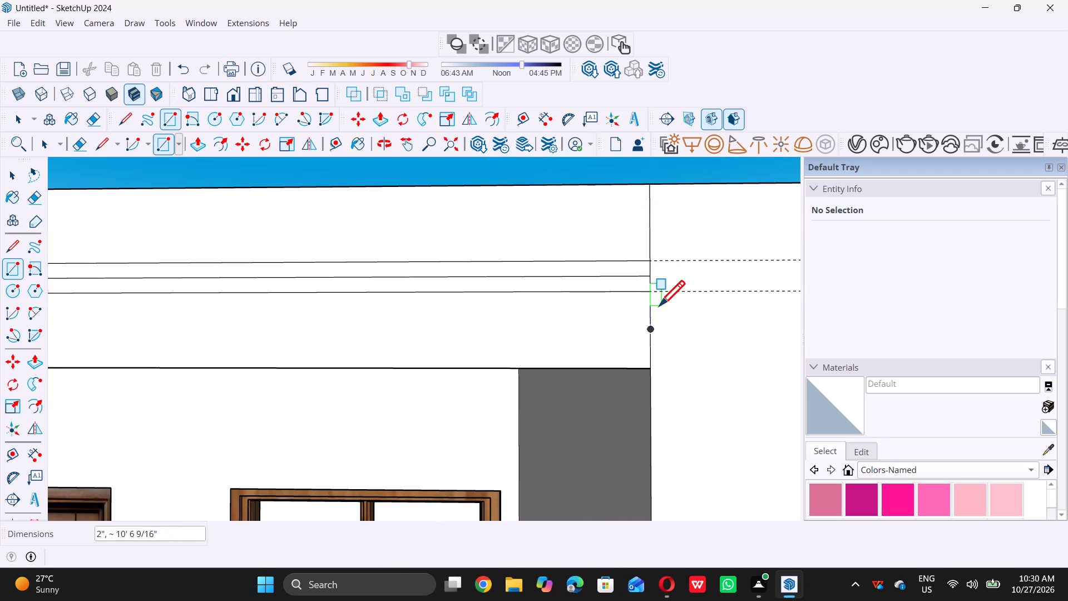
{"action": "key", "text": "space"}
Erase the mid-height line inside the top beam's groove strip, including its segment across the column strip.
{"action": "scroll", "coordinate": [662, 307], "scroll_direction": "down", "scroll_amount": 10}
{"action": "scroll", "coordinate": [349, 326], "scroll_direction": "down", "scroll_amount": 6}
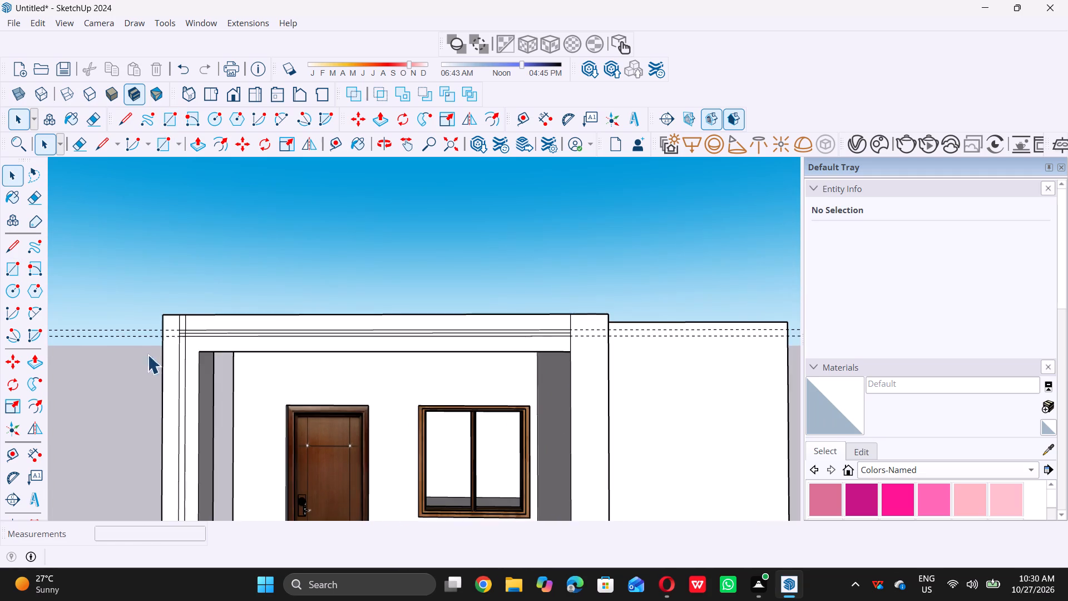
{"action": "scroll", "coordinate": [162, 349], "scroll_direction": "up", "scroll_amount": 20}
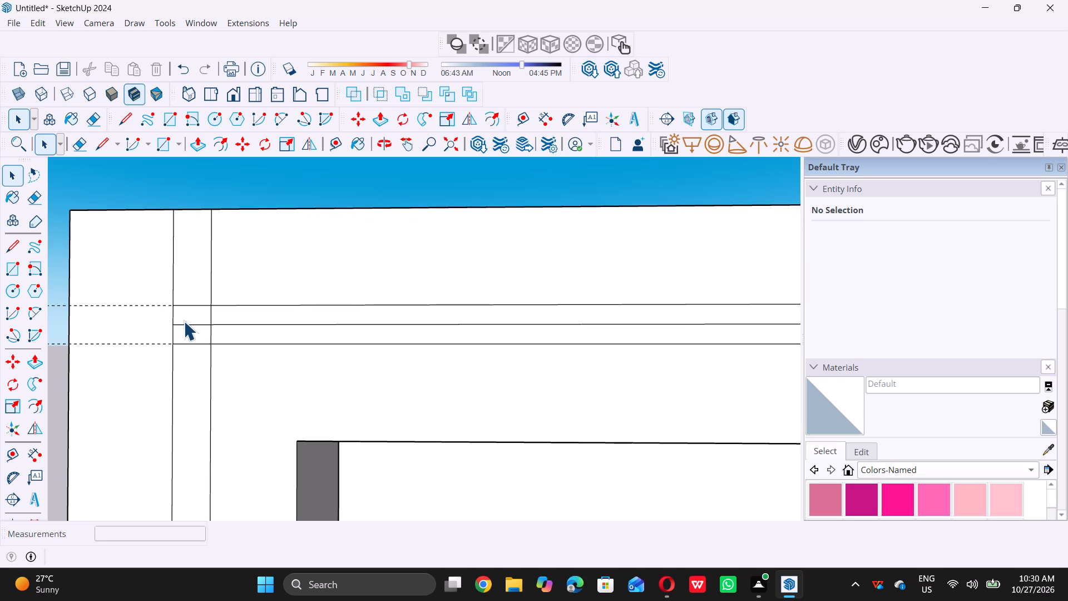
{"action": "key", "text": "e"}
{"action": "scroll", "coordinate": [177, 315], "scroll_direction": "up", "scroll_amount": 8}
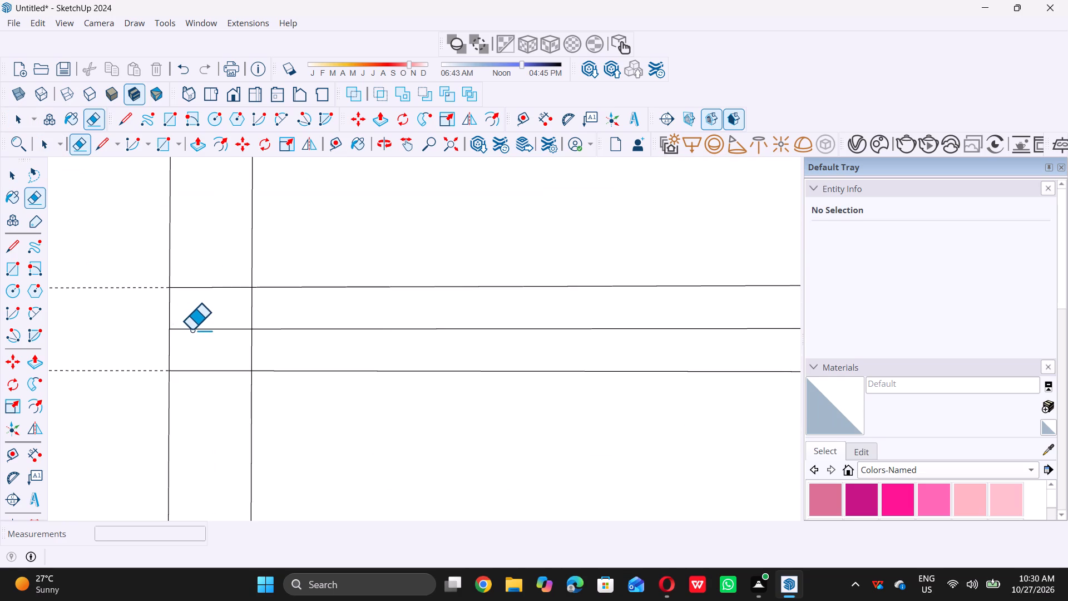
{"action": "left_click", "coordinate": [193, 329]}
{"action": "double_click", "coordinate": [269, 327]}
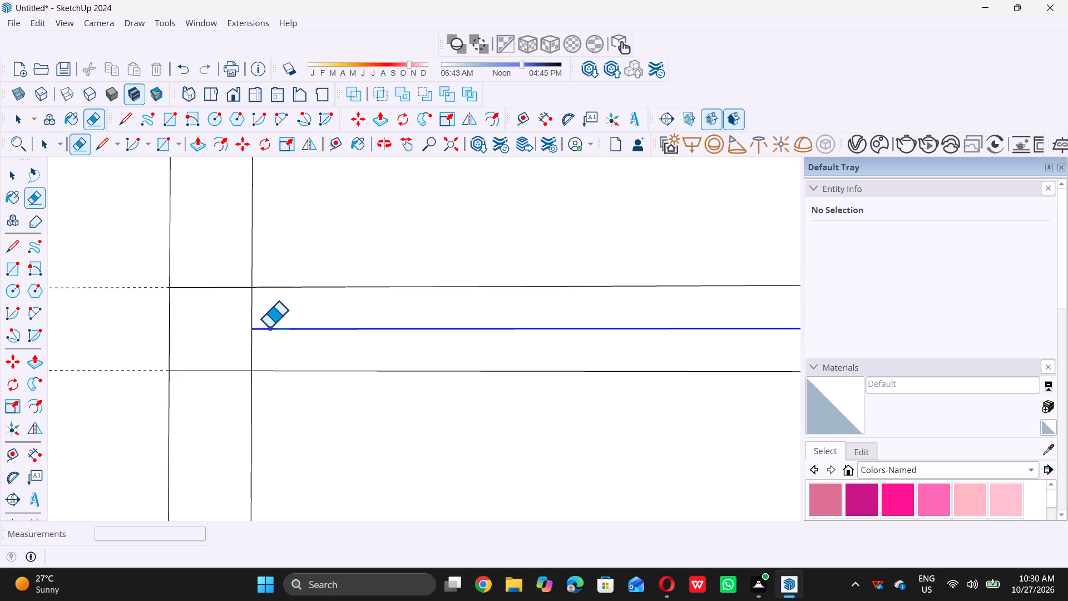
Erase the overlapping edges and guides at the upper corner so the top beam's groove strip joins the column strip.
{"action": "left_click", "coordinate": [251, 322]}
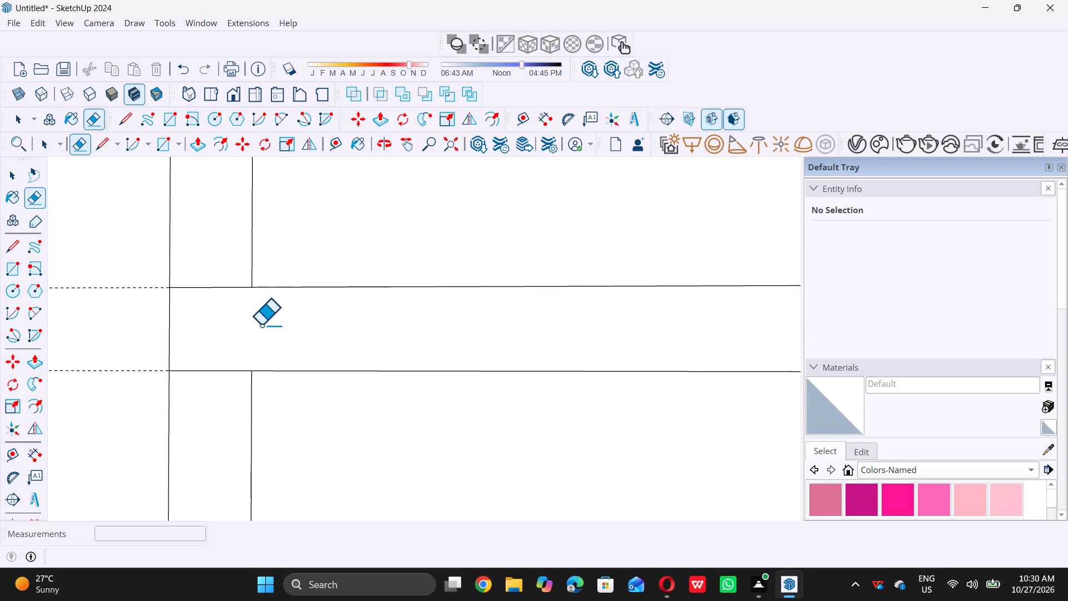
{"action": "scroll", "coordinate": [256, 332], "scroll_direction": "down", "scroll_amount": 3}
{"action": "double_click", "coordinate": [224, 297]}
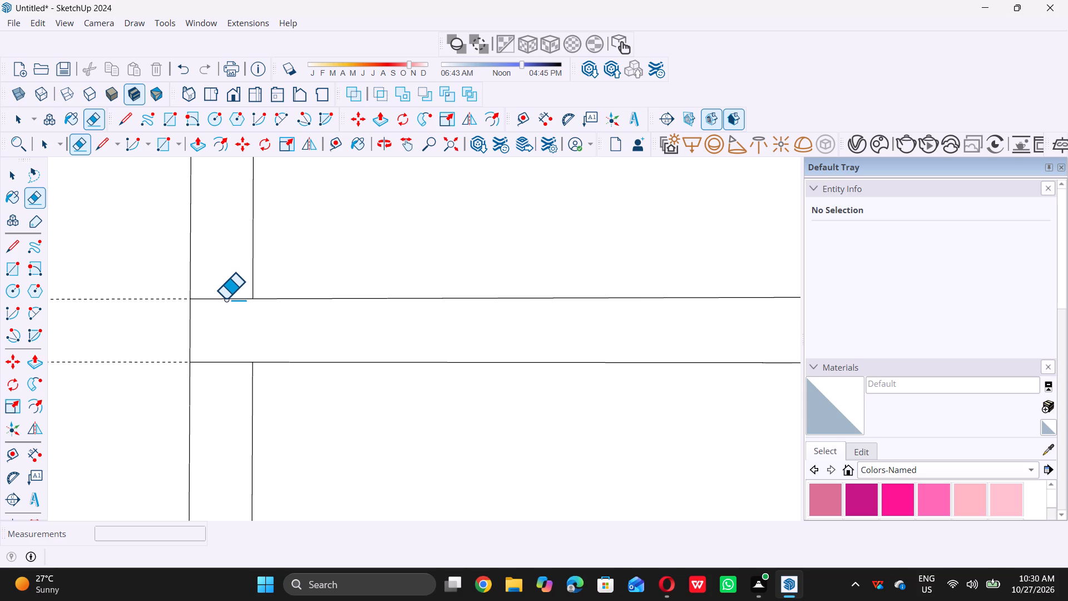
{"action": "left_click", "coordinate": [225, 299]}
{"action": "key", "text": "ctrl+z"}
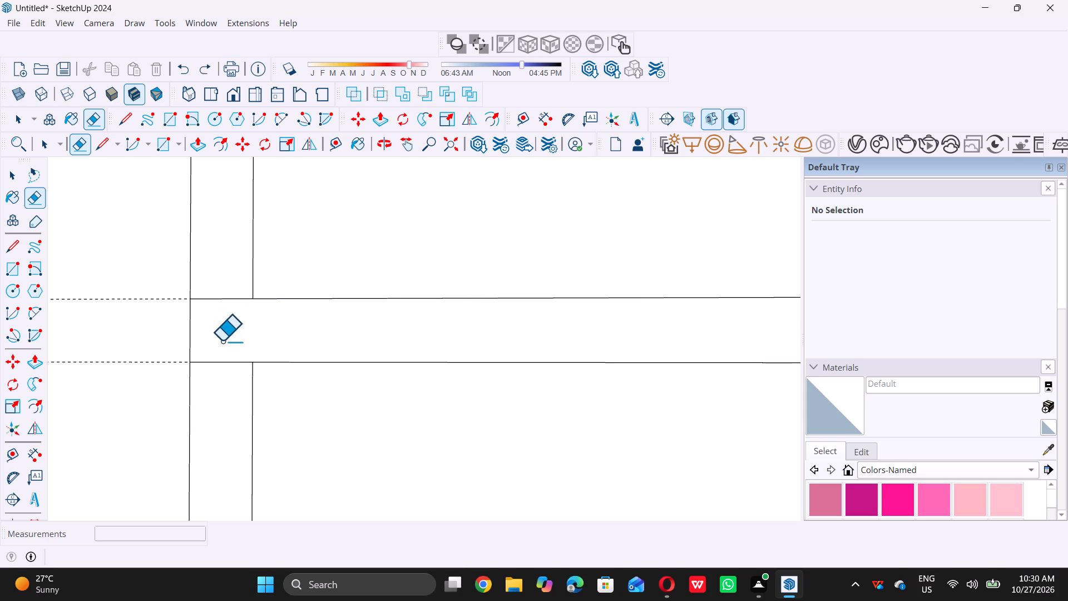
{"action": "left_click", "coordinate": [224, 363]}
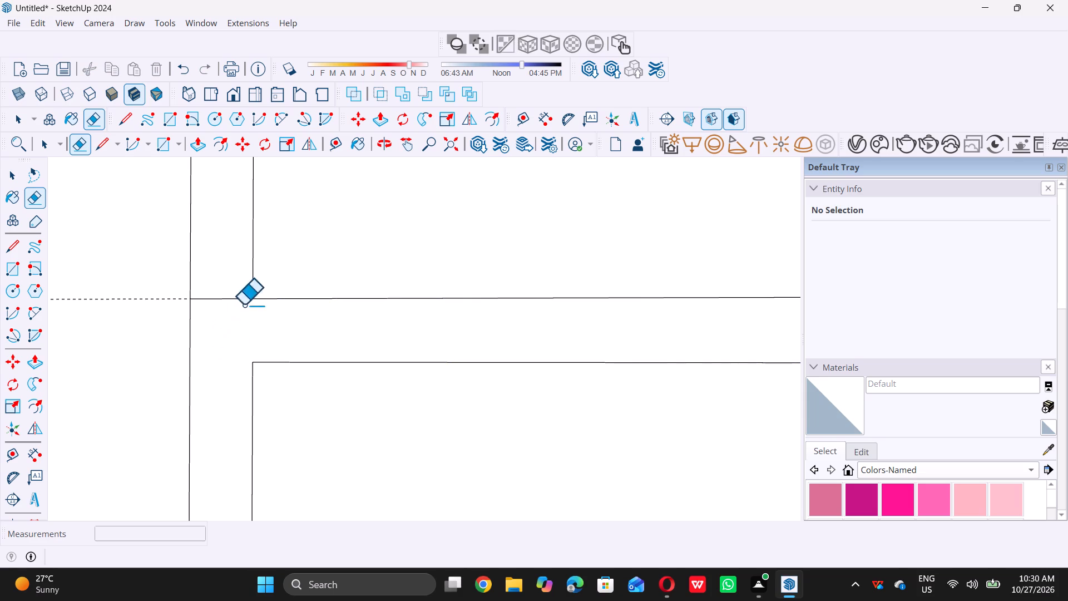
{"action": "left_click", "coordinate": [254, 263]}
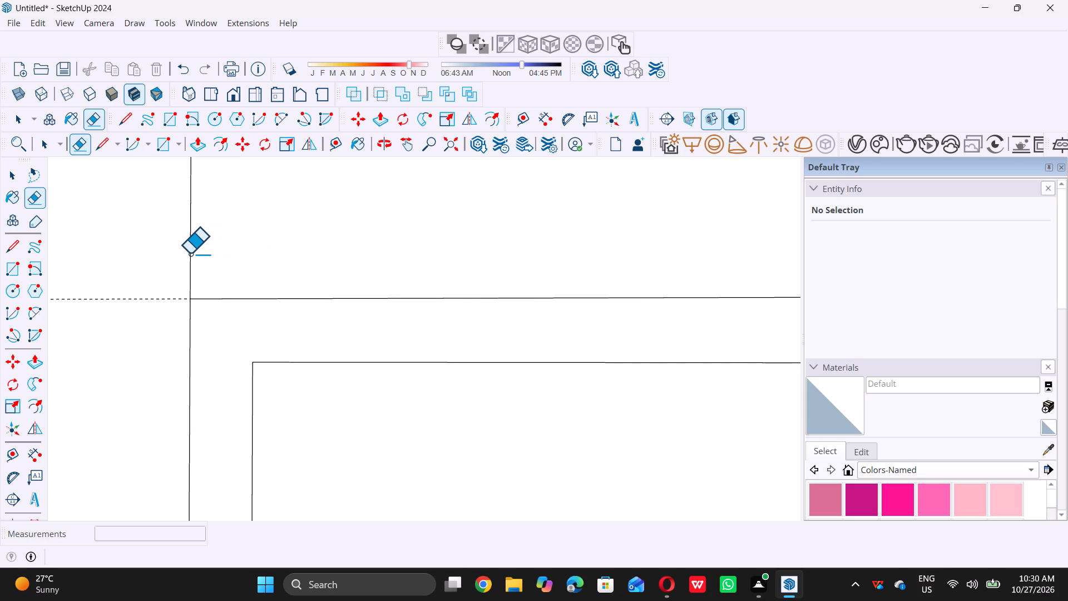
{"action": "left_click", "coordinate": [190, 253]}
{"action": "left_click", "coordinate": [164, 299]}
Extrude the outer border face of the upper porch's column and beams outward 3".
{"action": "scroll", "coordinate": [156, 321], "scroll_direction": "down", "scroll_amount": 2}
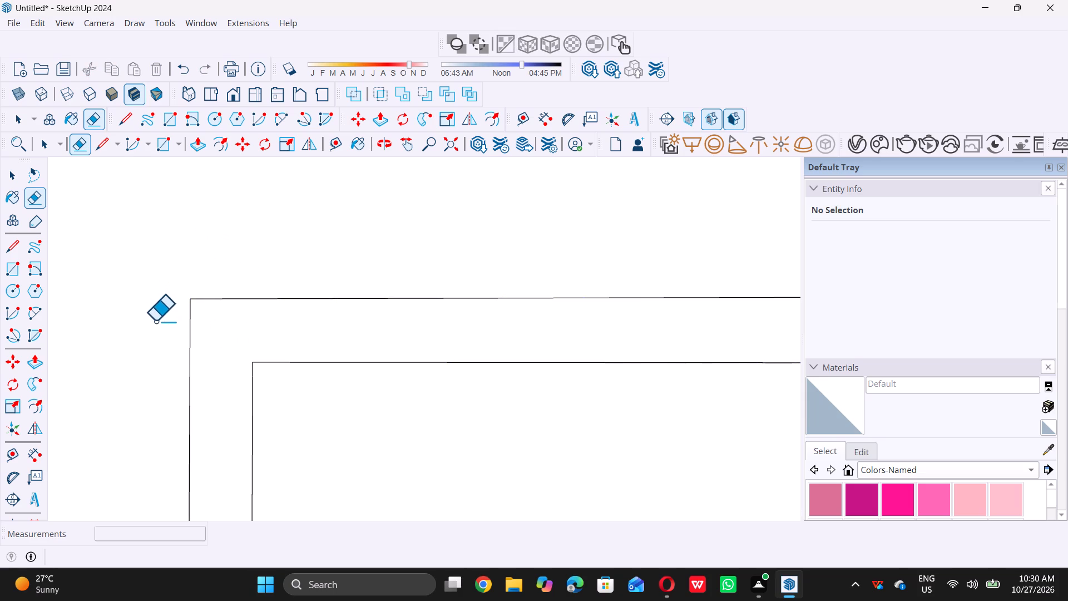
{"action": "scroll", "coordinate": [155, 321], "scroll_direction": "down", "scroll_amount": 20}
{"action": "scroll", "coordinate": [155, 321], "scroll_direction": "down", "scroll_amount": 2}
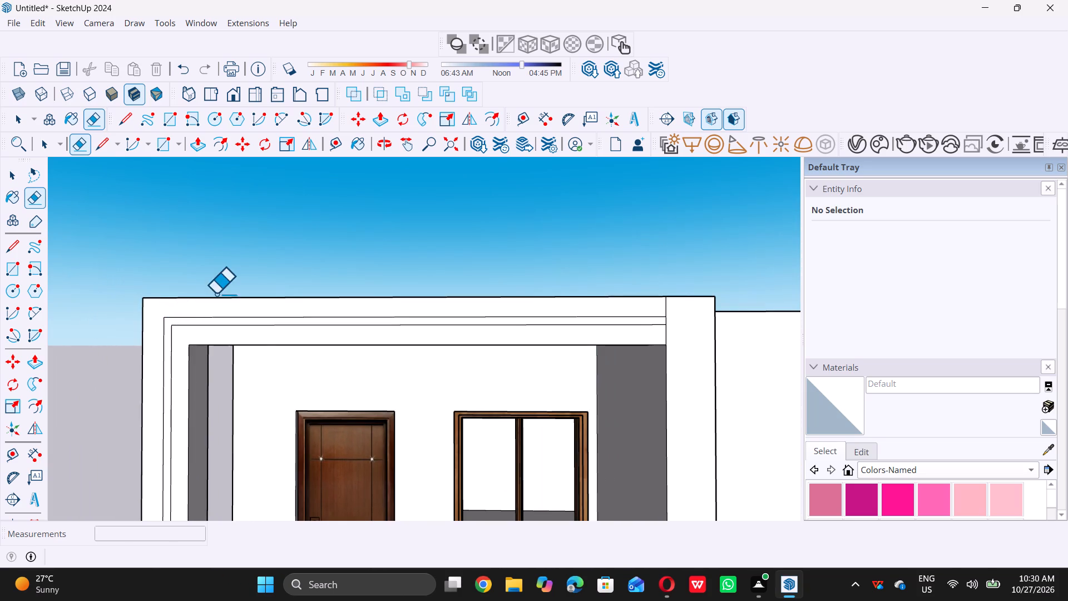
{"action": "scroll", "coordinate": [219, 289], "scroll_direction": "down", "scroll_amount": 11}
{"action": "scroll", "coordinate": [305, 296], "scroll_direction": "down", "scroll_amount": 4}
{"action": "middle_click_drag", "start_coordinate": [278, 363], "coordinate": [320, 351]}
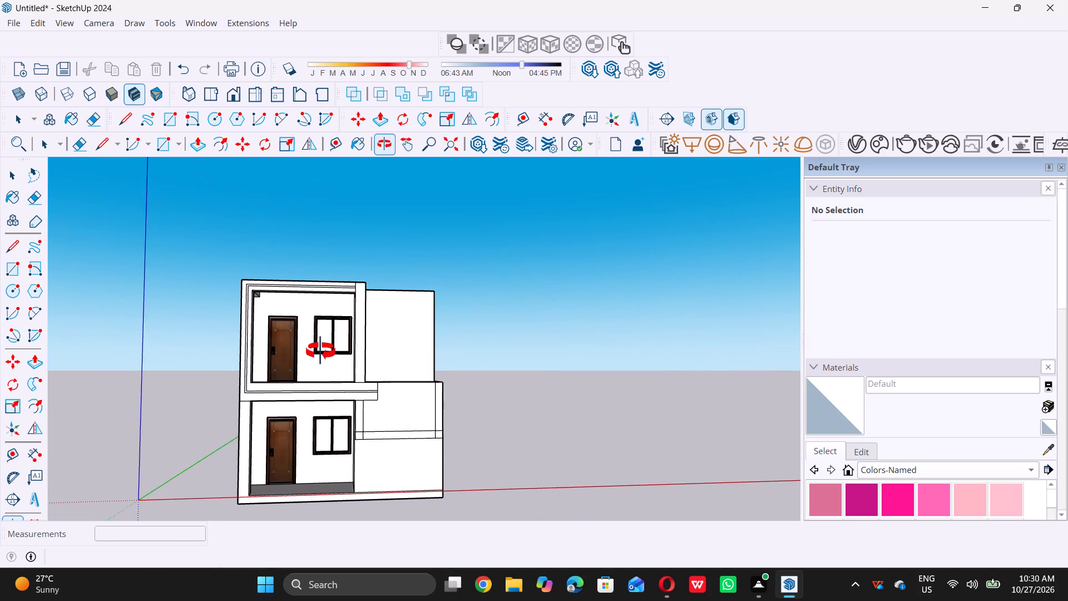
{"action": "middle_click_drag", "start_coordinate": [320, 351], "coordinate": [321, 351]}
{"action": "key", "text": "space"}
{"action": "middle_click_drag", "start_coordinate": [277, 388], "coordinate": [263, 387]}
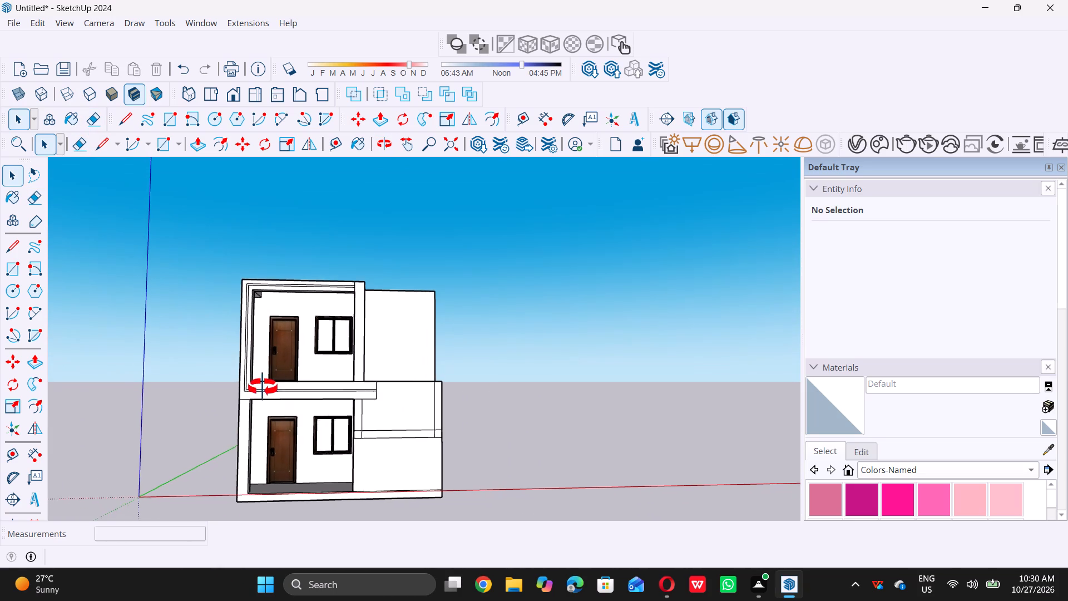
{"action": "middle_click_drag", "start_coordinate": [263, 387], "coordinate": [306, 425]}
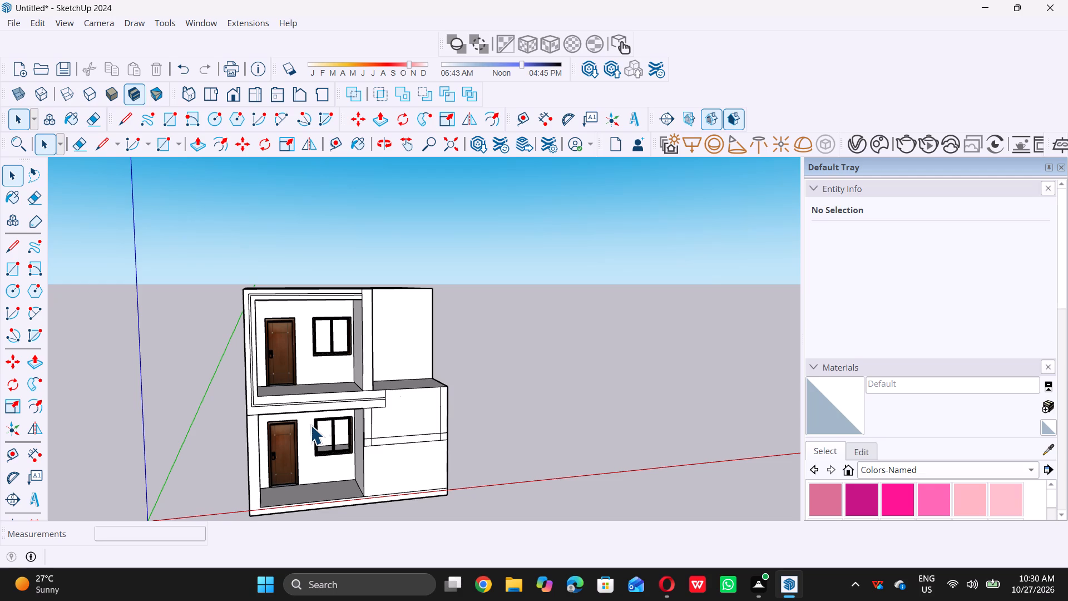
{"action": "scroll", "coordinate": [300, 444], "scroll_direction": "down", "scroll_amount": 4}
{"action": "middle_click_drag", "start_coordinate": [240, 433], "coordinate": [367, 420]}
{"action": "scroll", "coordinate": [260, 455], "scroll_direction": "up", "scroll_amount": 2}
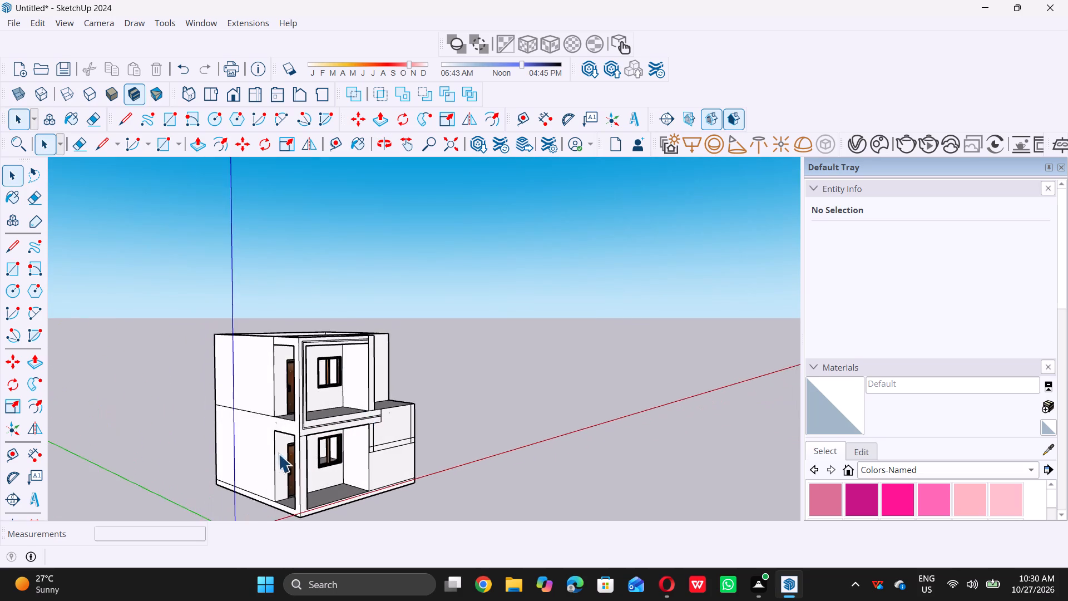
{"action": "scroll", "coordinate": [278, 454], "scroll_direction": "up", "scroll_amount": 4}
{"action": "scroll", "coordinate": [324, 398], "scroll_direction": "up", "scroll_amount": 11}
{"action": "left_click", "coordinate": [316, 426]}
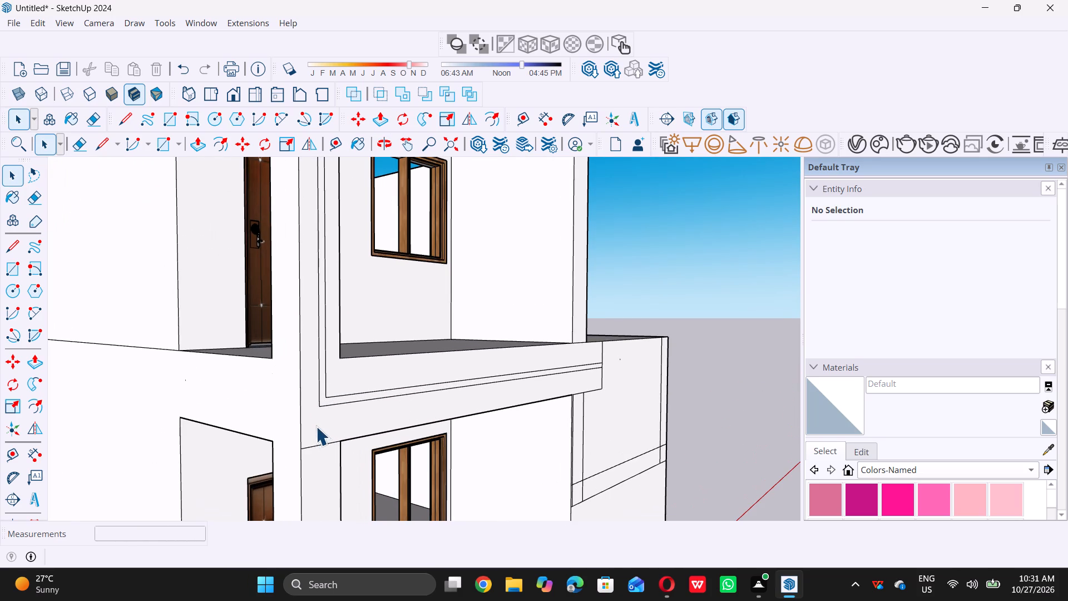
{"action": "key", "text": "p"}
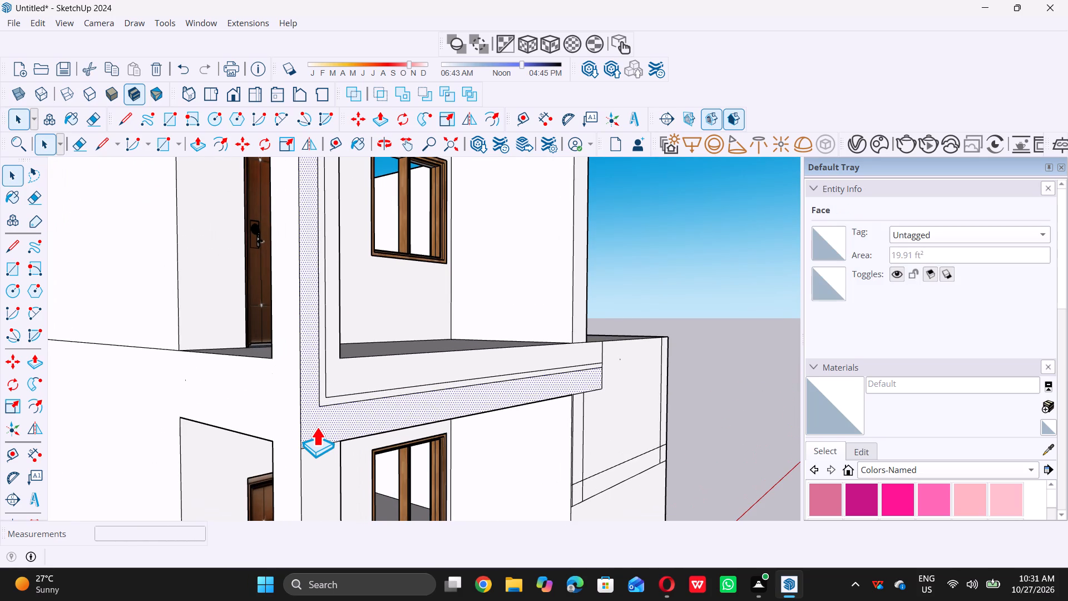
{"action": "left_click", "coordinate": [317, 427]}
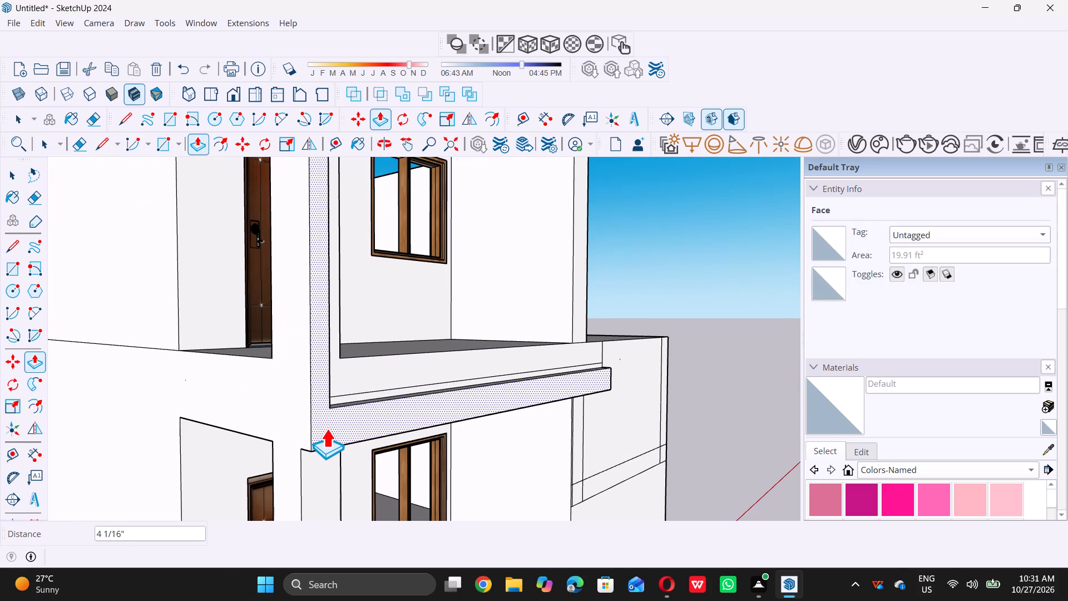
{"action": "key", "text": "3"}
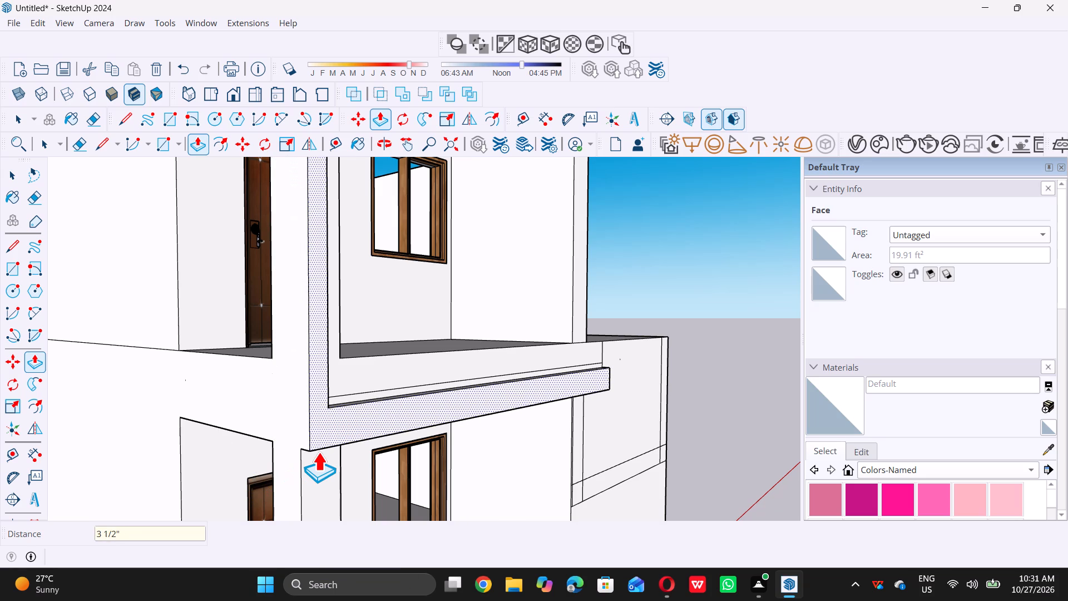
{"action": "key", "text": "3"}
{"action": "key", "text": "shift+quotedbl"}
{"action": "key", "text": "Return"}
{"action": "key", "text": "space"}
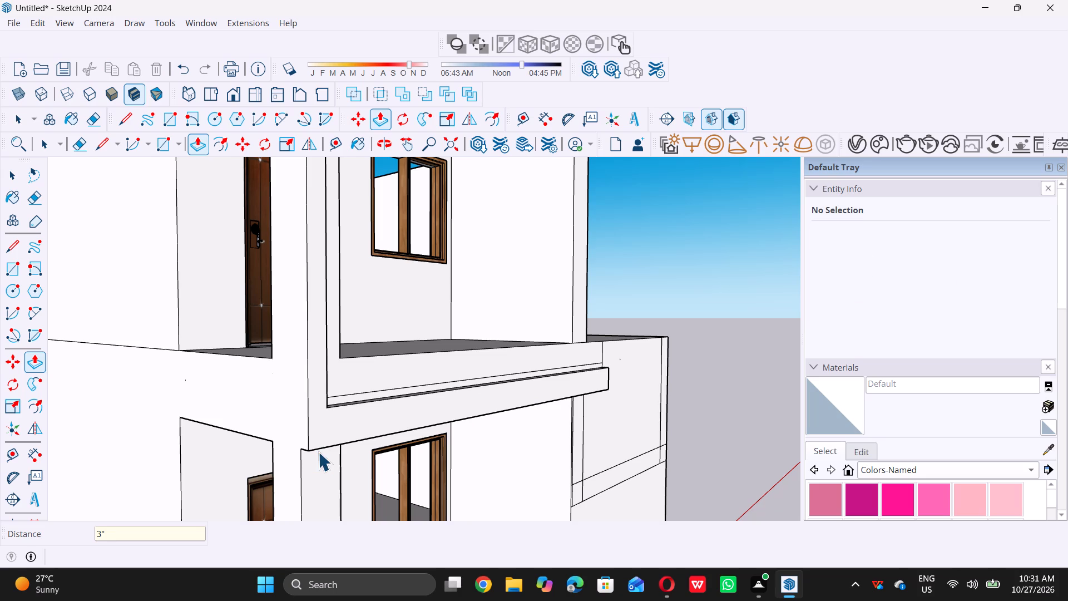
Extrude the 2" strip along the upper porch's column and beams outward 3", flush with the outer border.
{"action": "scroll", "coordinate": [365, 345], "scroll_direction": "down", "scroll_amount": 5}
{"action": "middle_click", "coordinate": [335, 376]}
{"action": "middle_click_drag", "start_coordinate": [330, 376], "coordinate": [172, 426]}
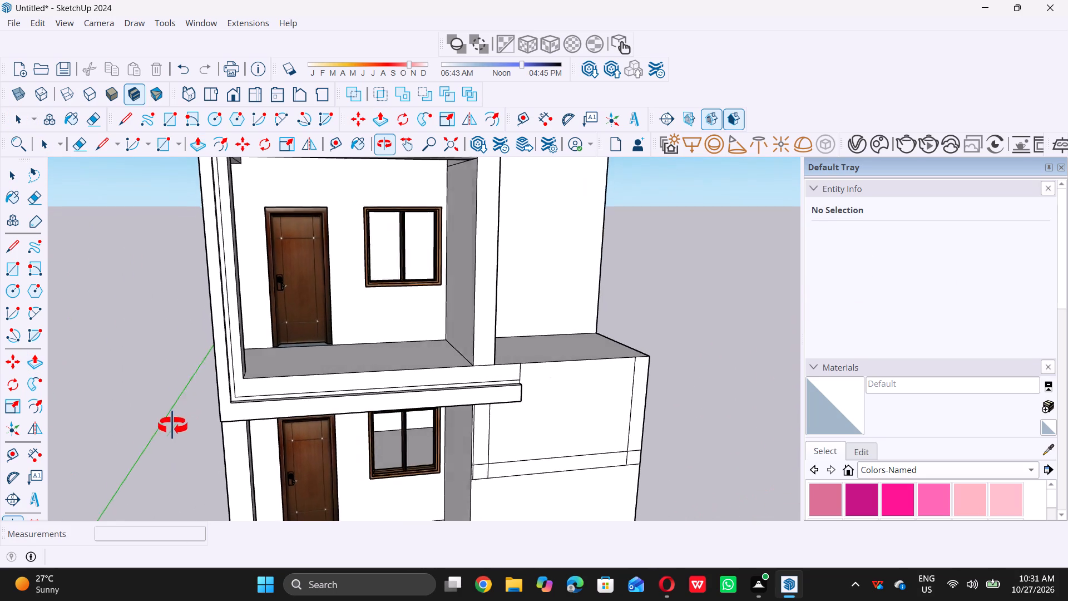
{"action": "middle_click_drag", "start_coordinate": [172, 426], "coordinate": [95, 439]}
{"action": "middle_click_drag", "start_coordinate": [173, 349], "coordinate": [156, 346]}
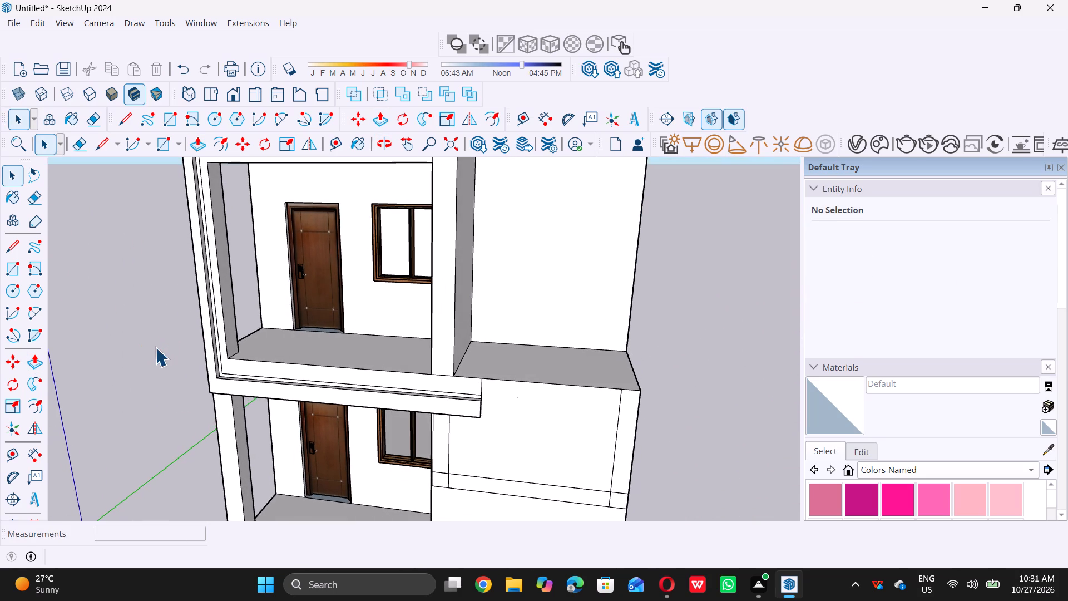
{"action": "middle_click_drag", "start_coordinate": [196, 348], "coordinate": [167, 338]}
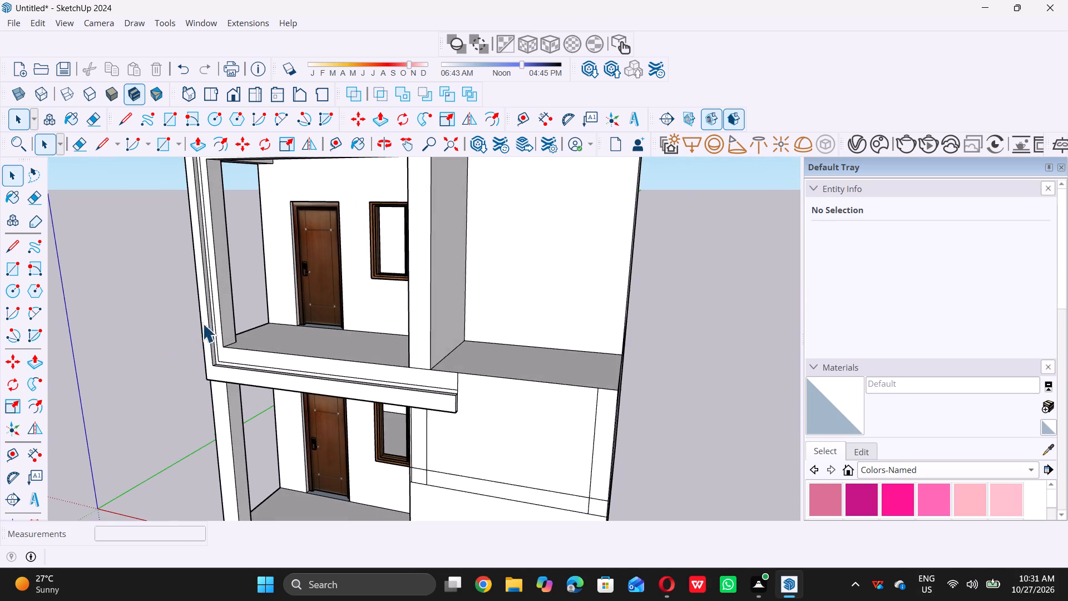
{"action": "scroll", "coordinate": [209, 318], "scroll_direction": "up", "scroll_amount": 14}
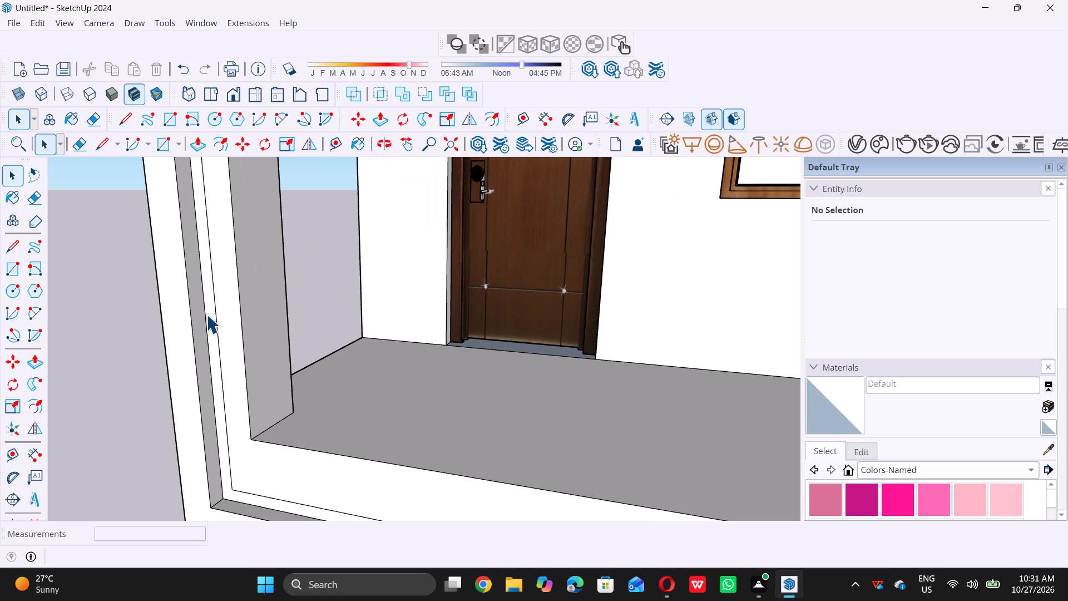
{"action": "left_click", "coordinate": [207, 314]}
{"action": "key", "text": "p"}
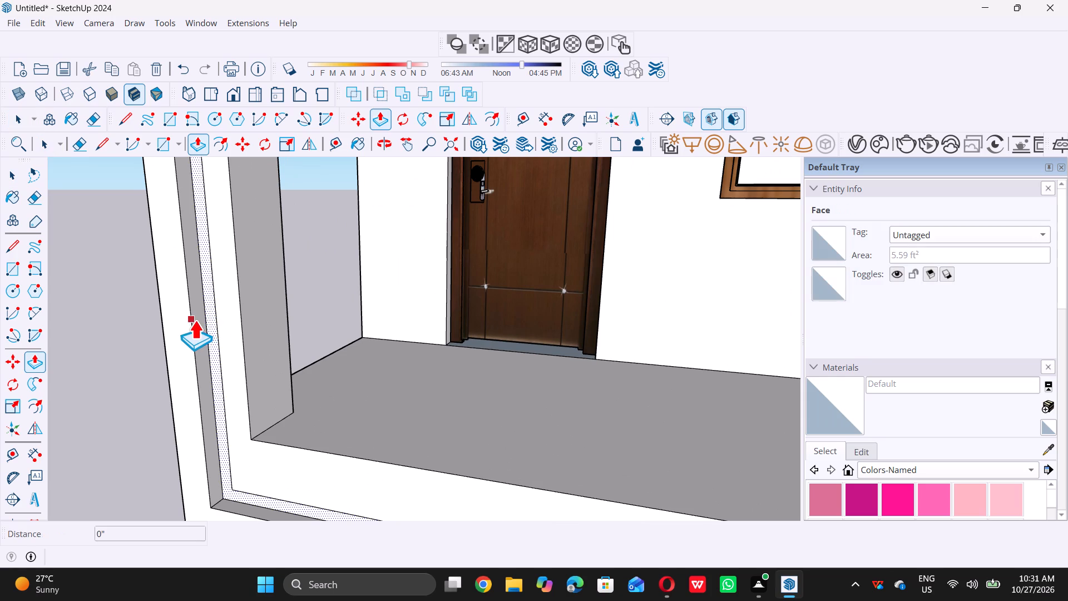
{"action": "left_click", "coordinate": [205, 322]}
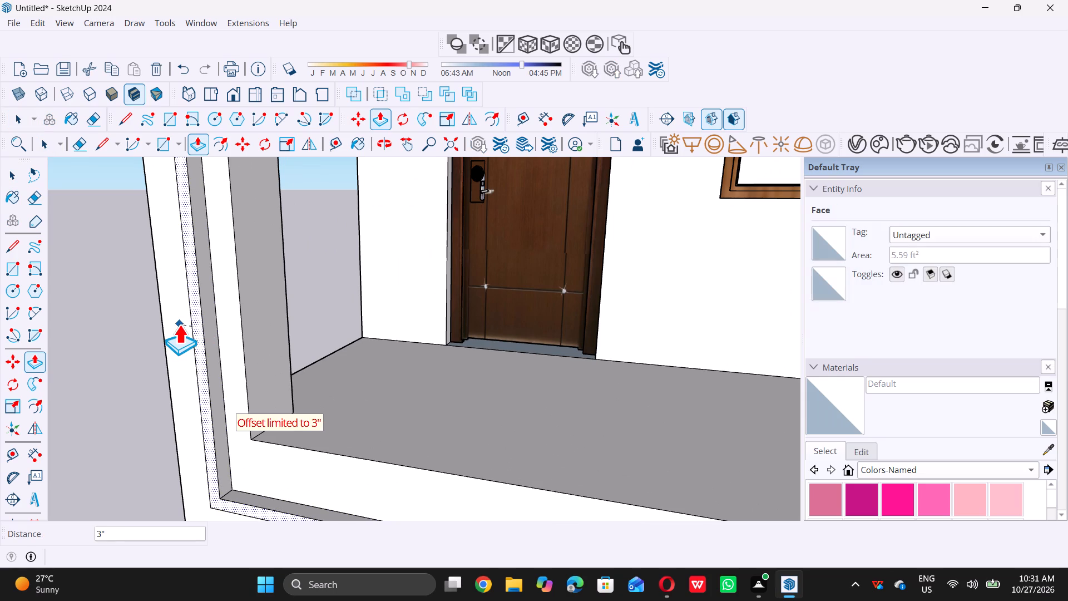
{"action": "left_click", "coordinate": [179, 324]}
Extrude the inner border face of the upper porch's column and beams outward, flush with the 2" strip.
{"action": "left_click", "coordinate": [226, 322]}
{"action": "key", "text": "space"}
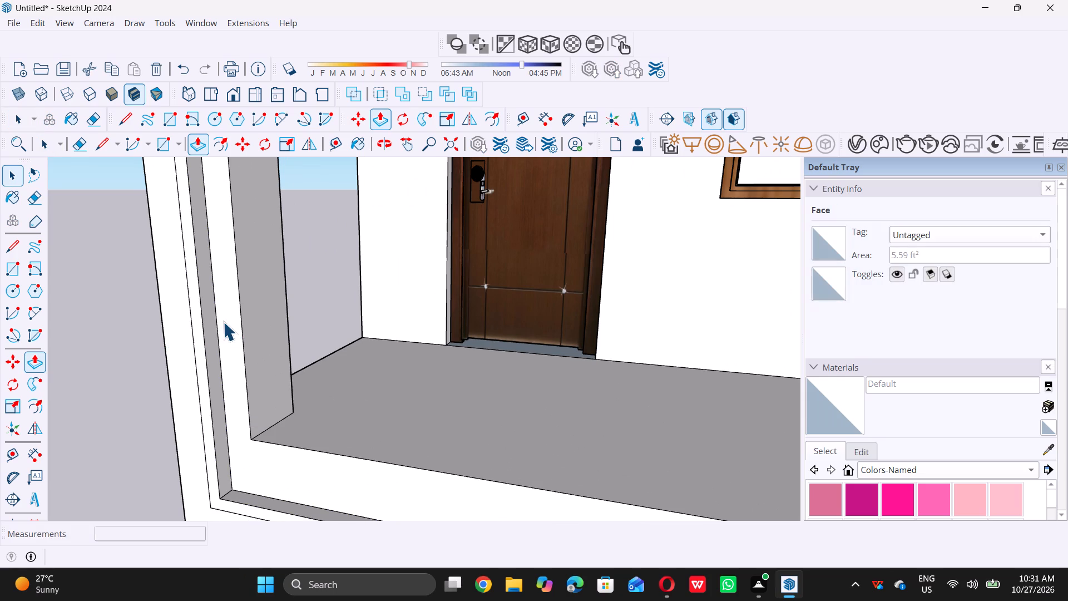
{"action": "type", "text": "p"}
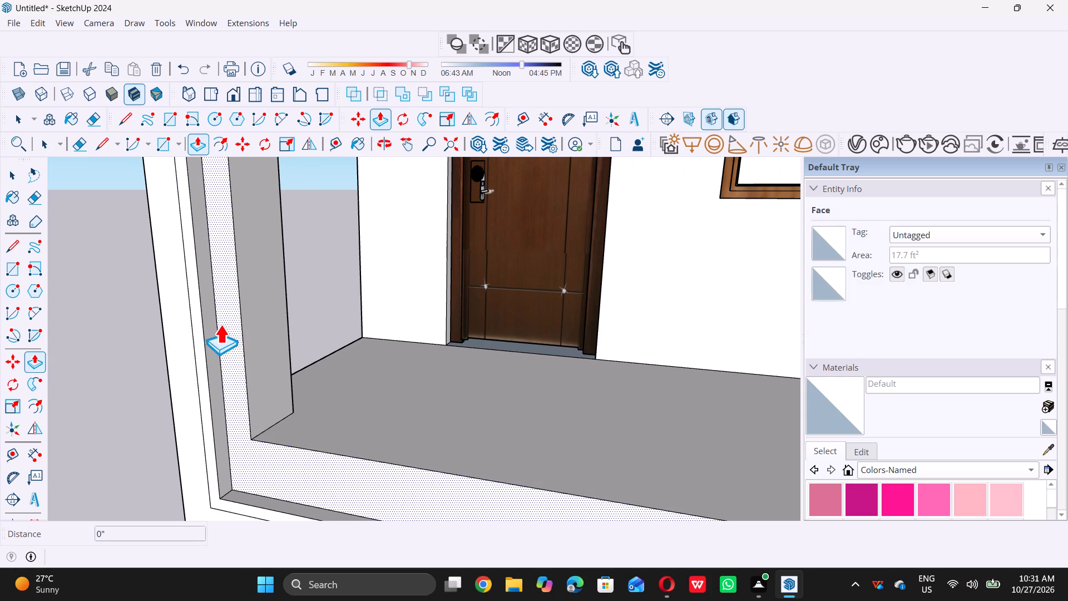
{"action": "left_click", "coordinate": [220, 324]}
{"action": "left_click", "coordinate": [196, 327]}
{"action": "key", "text": "space"}
Extrude the 2" strip along the upper porch's column and beams outward 1" beyond the surrounding border faces.
{"action": "scroll", "coordinate": [222, 344], "scroll_direction": "down", "scroll_amount": 19}
{"action": "scroll", "coordinate": [152, 402], "scroll_direction": "down", "scroll_amount": 4}
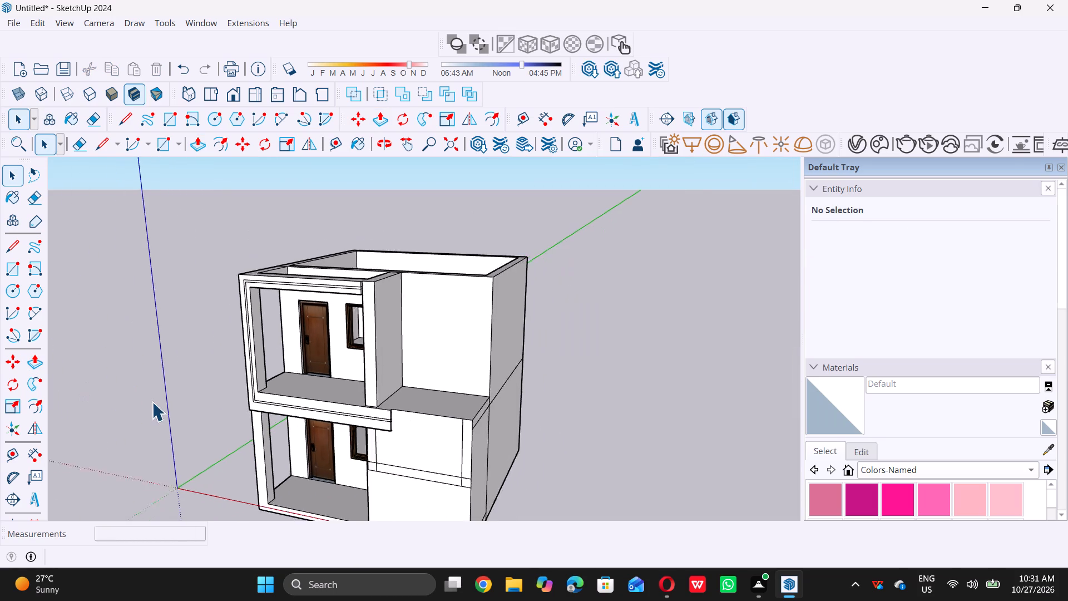
{"action": "scroll", "coordinate": [152, 402], "scroll_direction": "down", "scroll_amount": 1}
{"action": "middle_click_drag", "start_coordinate": [154, 415], "coordinate": [256, 358]}
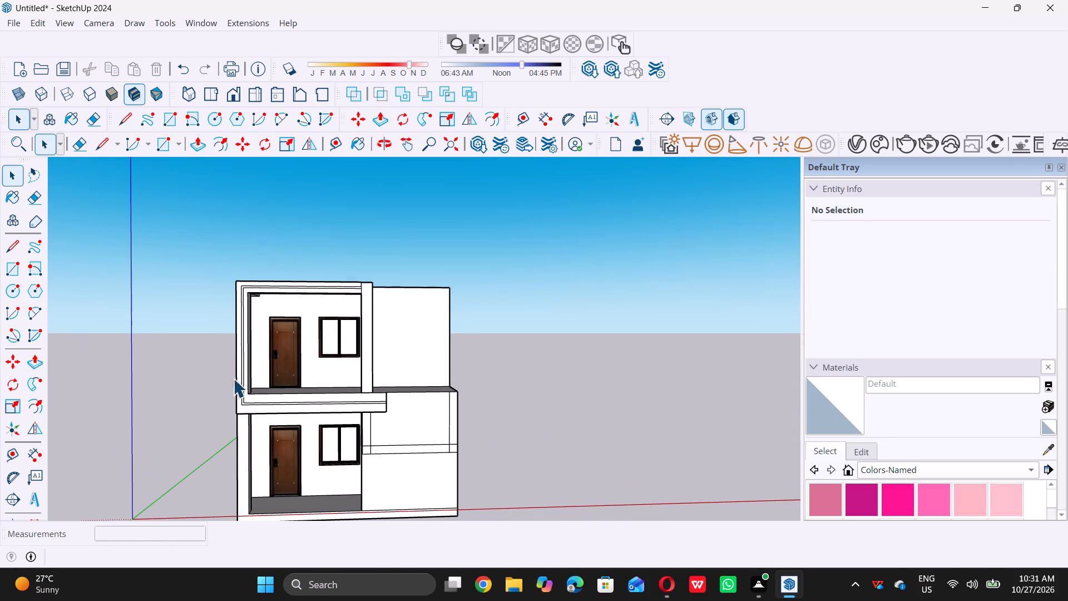
{"action": "middle_click_drag", "start_coordinate": [244, 400], "coordinate": [179, 408]}
{"action": "scroll", "coordinate": [235, 377], "scroll_direction": "up", "scroll_amount": 9}
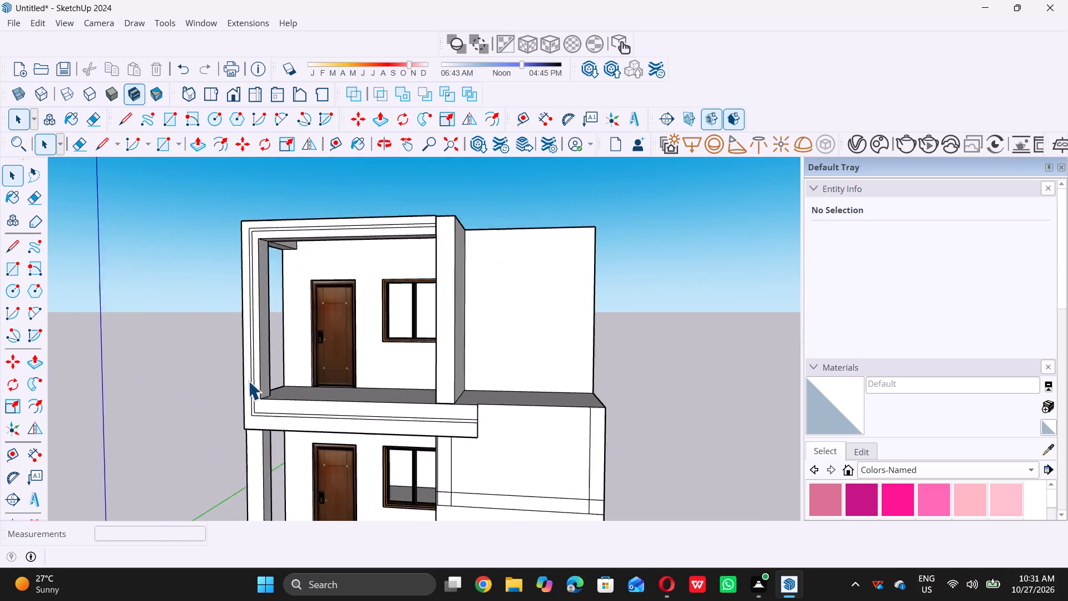
{"action": "scroll", "coordinate": [248, 381], "scroll_direction": "up", "scroll_amount": 5}
{"action": "left_click", "coordinate": [254, 377]}
{"action": "scroll", "coordinate": [253, 377], "scroll_direction": "up", "scroll_amount": 5}
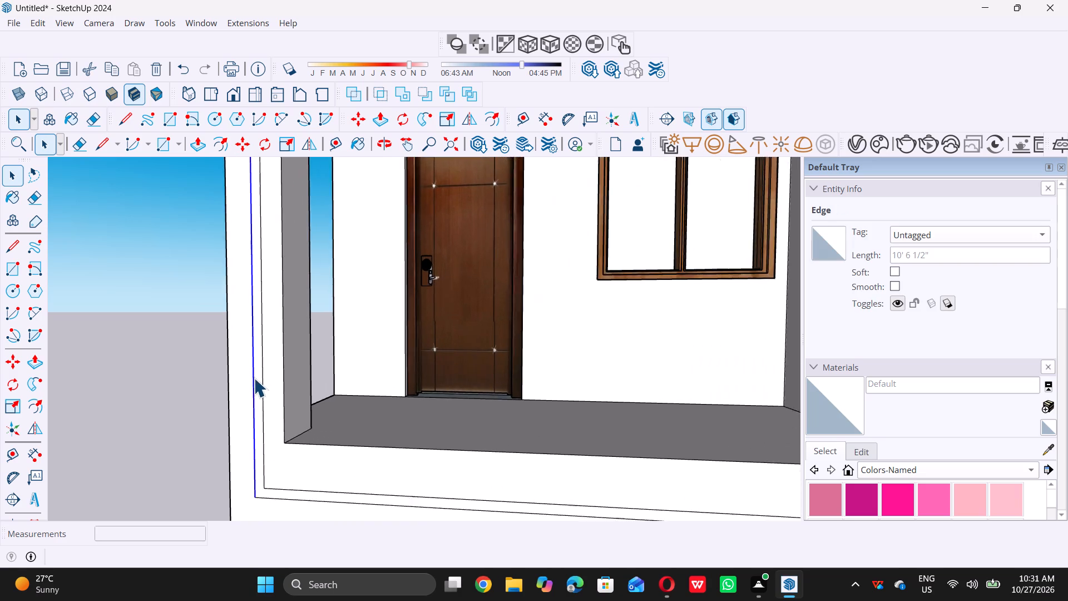
{"action": "scroll", "coordinate": [254, 378], "scroll_direction": "up", "scroll_amount": 3}
{"action": "left_click", "coordinate": [259, 377]}
{"action": "key", "text": "p"}
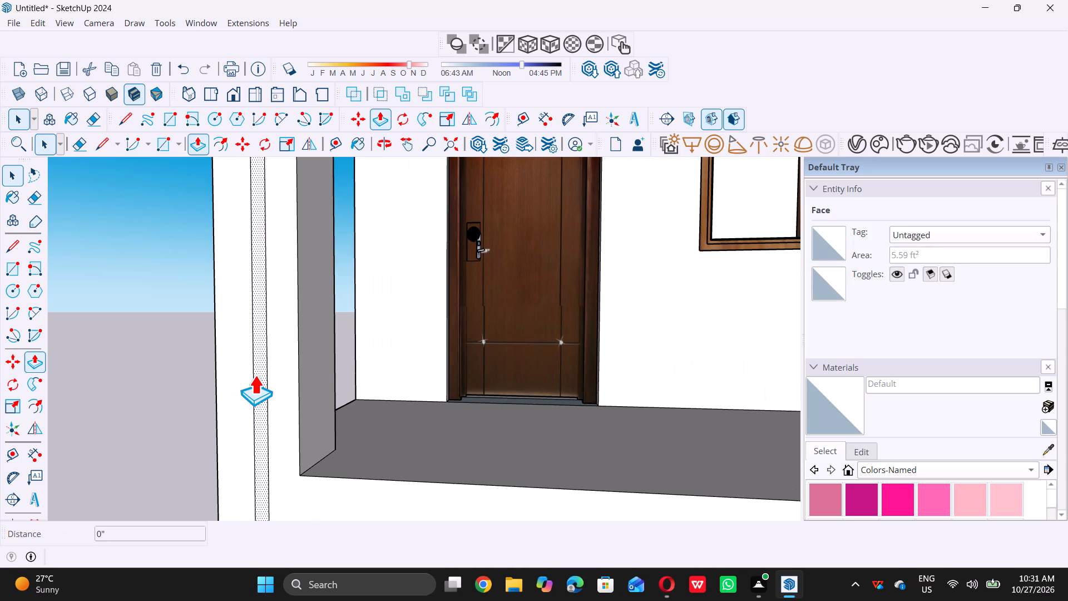
{"action": "left_click", "coordinate": [255, 375]}
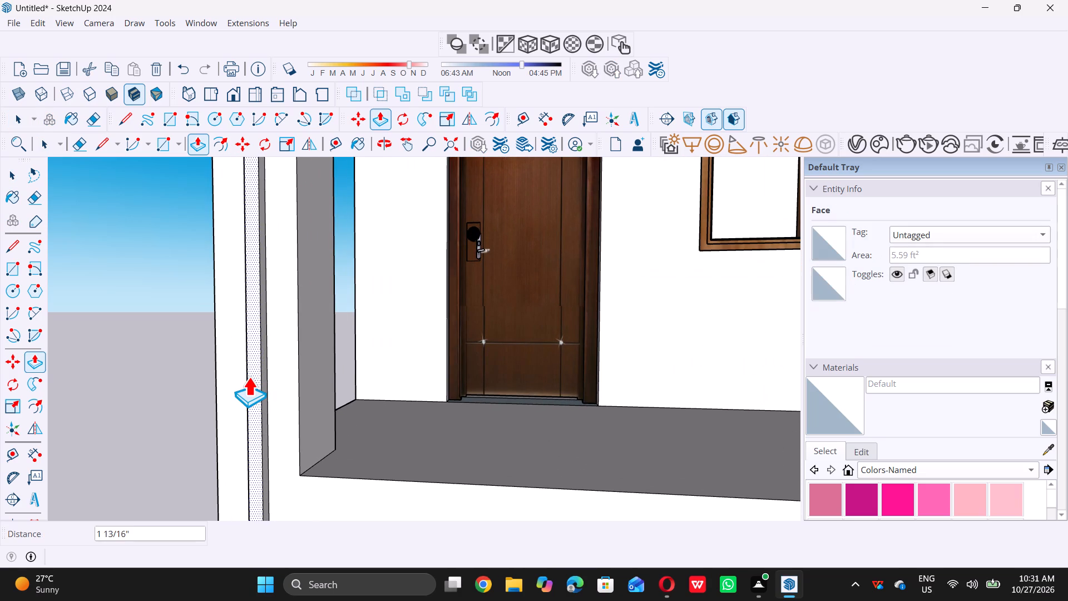
{"action": "key", "text": "1"}
{"action": "key", "text": "shift+quotedbl"}
{"action": "key", "text": "Return"}
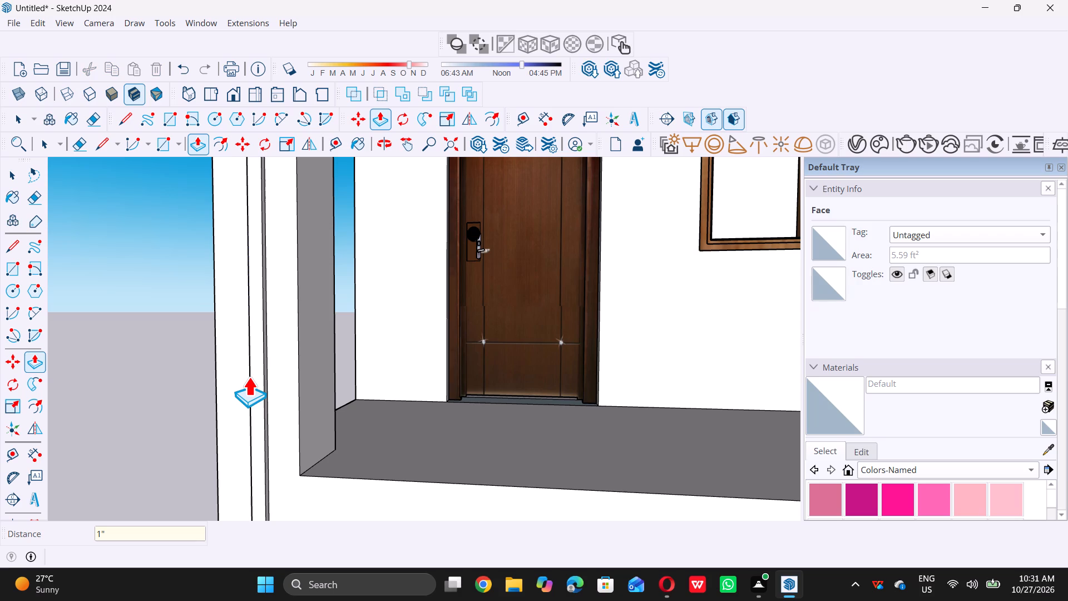
{"action": "key", "text": "space"}
Examine the strip on the upper porch frame and the overall house front from several angles.
{"action": "scroll", "coordinate": [286, 349], "scroll_direction": "down", "scroll_amount": 15}
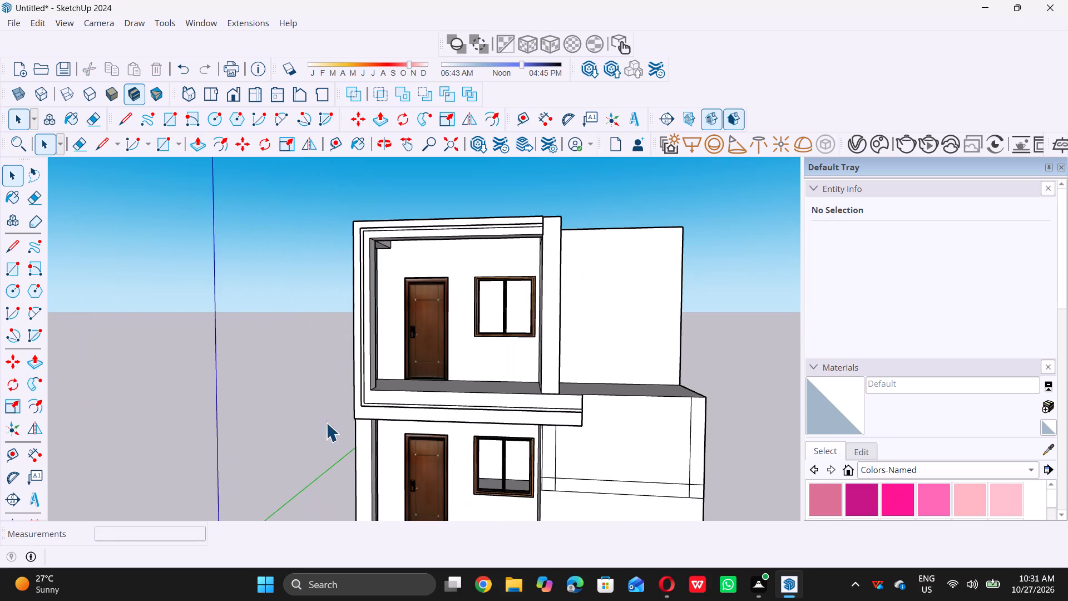
{"action": "middle_click_drag", "start_coordinate": [325, 423], "coordinate": [363, 434]}
{"action": "scroll", "coordinate": [476, 439], "scroll_direction": "up", "scroll_amount": 1}
{"action": "middle_click_drag", "start_coordinate": [472, 439], "coordinate": [451, 448]}
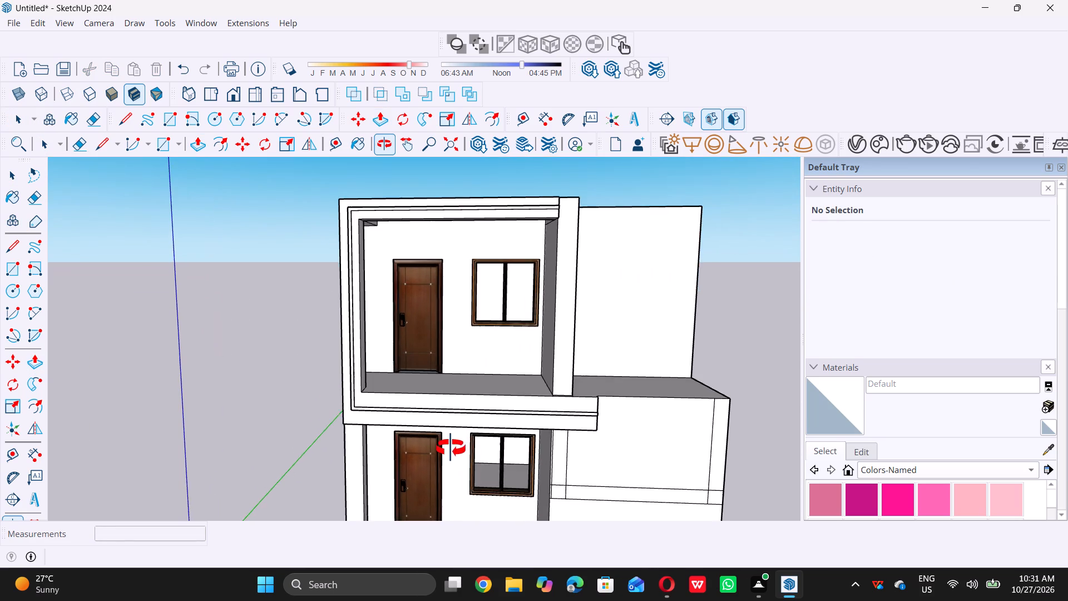
{"action": "middle_click_drag", "start_coordinate": [451, 448], "coordinate": [473, 445]}
{"action": "scroll", "coordinate": [423, 419], "scroll_direction": "up", "scroll_amount": 2}
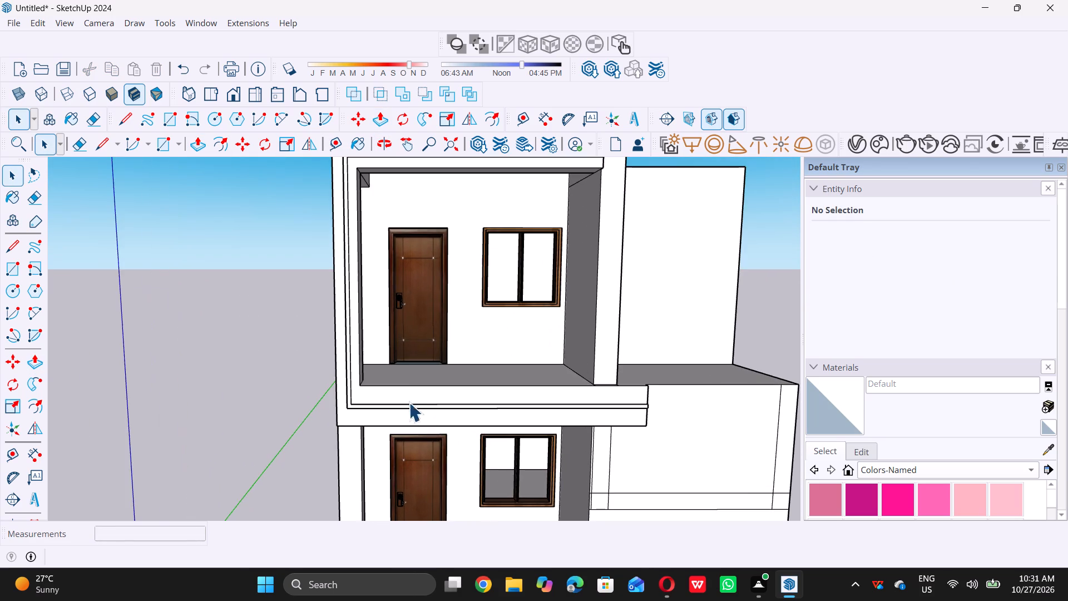
{"action": "scroll", "coordinate": [402, 381], "scroll_direction": "down", "scroll_amount": 6}
{"action": "middle_click_drag", "start_coordinate": [386, 362], "coordinate": [180, 376]}
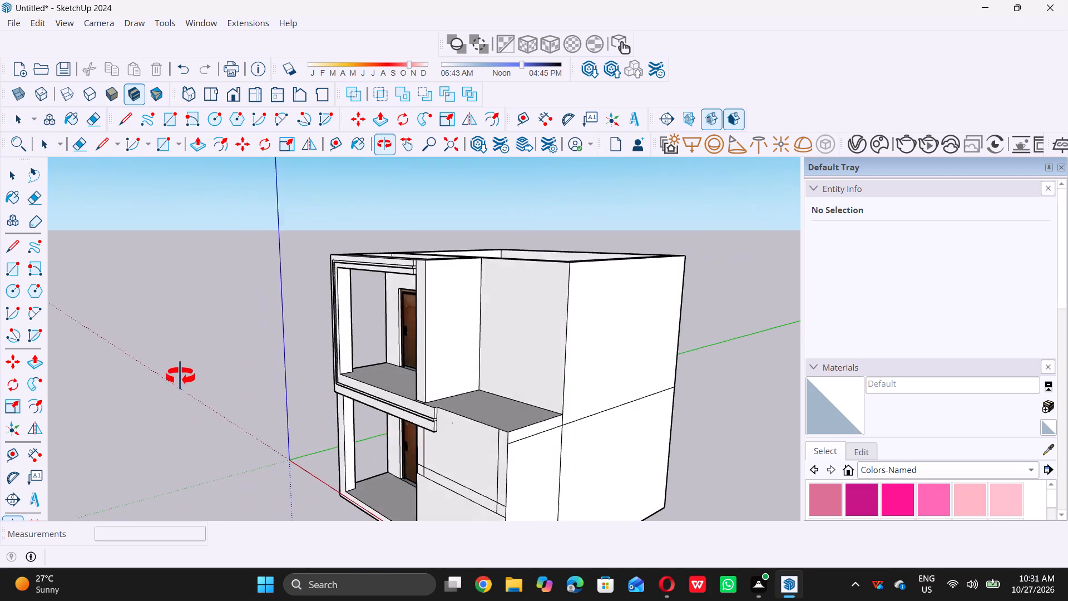
{"action": "middle_click_drag", "start_coordinate": [180, 376], "coordinate": [376, 383]}
{"action": "scroll", "coordinate": [376, 383], "scroll_direction": "down", "scroll_amount": 4}
{"action": "middle_click_drag", "start_coordinate": [400, 415], "coordinate": [400, 413]}
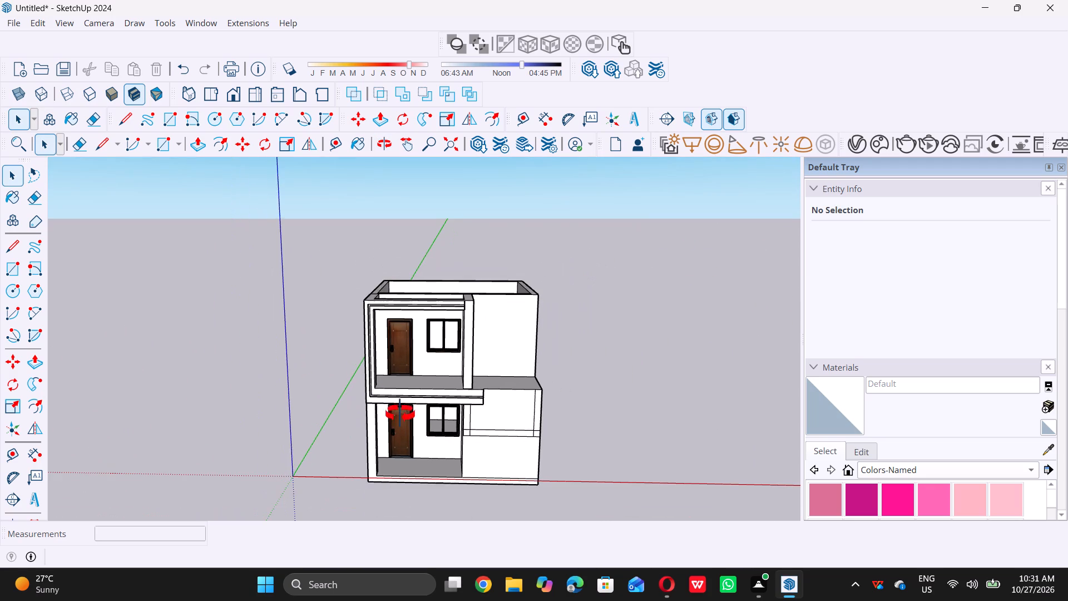
{"action": "middle_click_drag", "start_coordinate": [400, 413], "coordinate": [399, 400]}
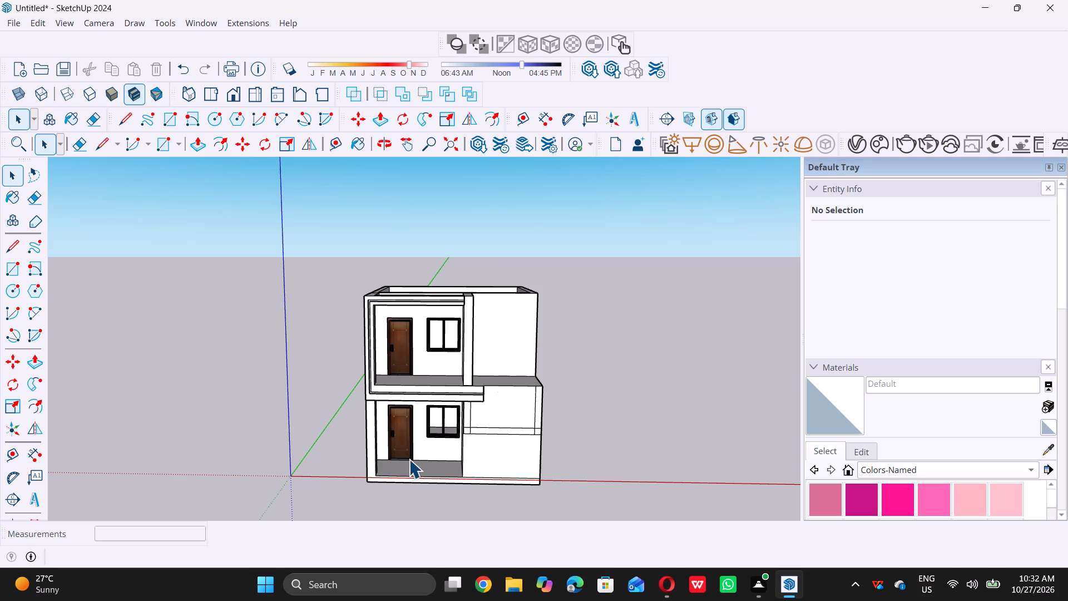
Erase the four overshooting line segments at both lower corners of the inset outline on the front wall beside the lower porch.
{"action": "scroll", "coordinate": [457, 400], "scroll_direction": "up", "scroll_amount": 4}
{"action": "scroll", "coordinate": [484, 475], "scroll_direction": "up", "scroll_amount": 6}
{"action": "key", "text": "e"}
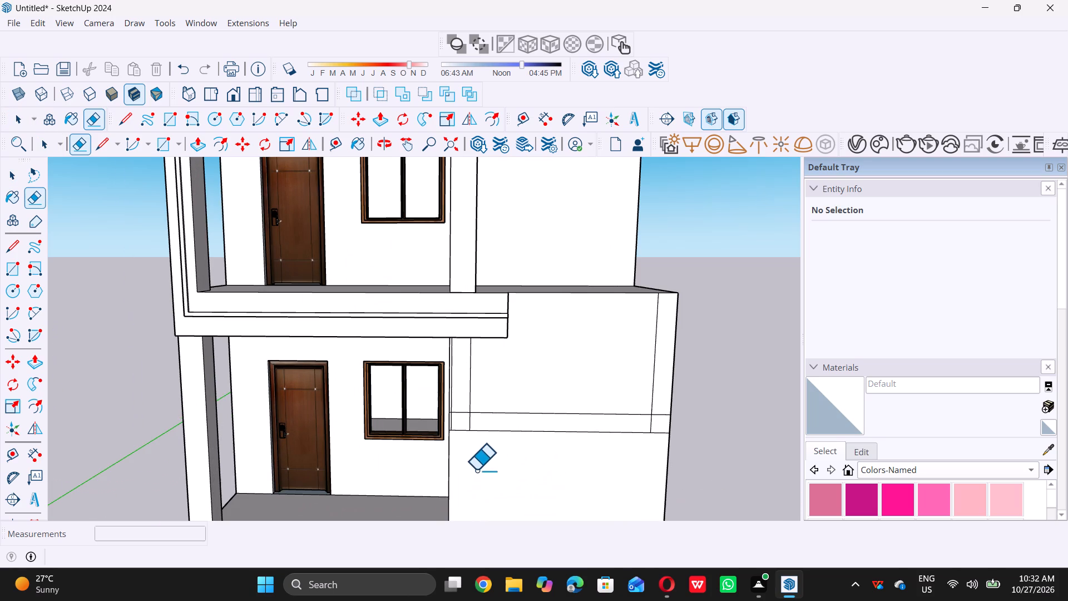
{"action": "scroll", "coordinate": [476, 429], "scroll_direction": "up", "scroll_amount": 8}
{"action": "left_click", "coordinate": [473, 425]}
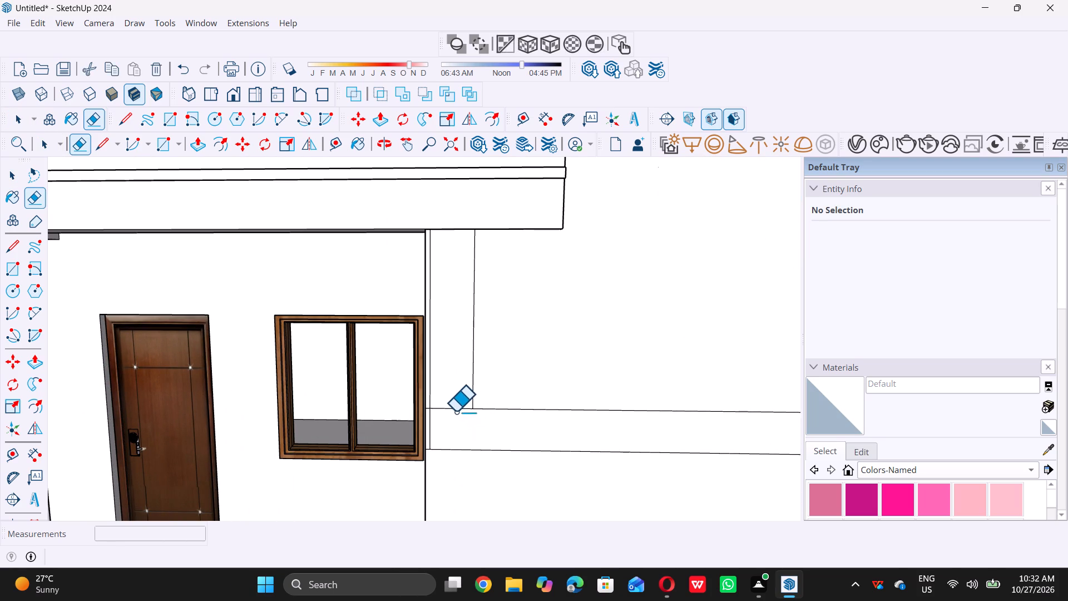
{"action": "double_click", "coordinate": [452, 408]}
{"action": "scroll", "coordinate": [441, 425], "scroll_direction": "down", "scroll_amount": 11}
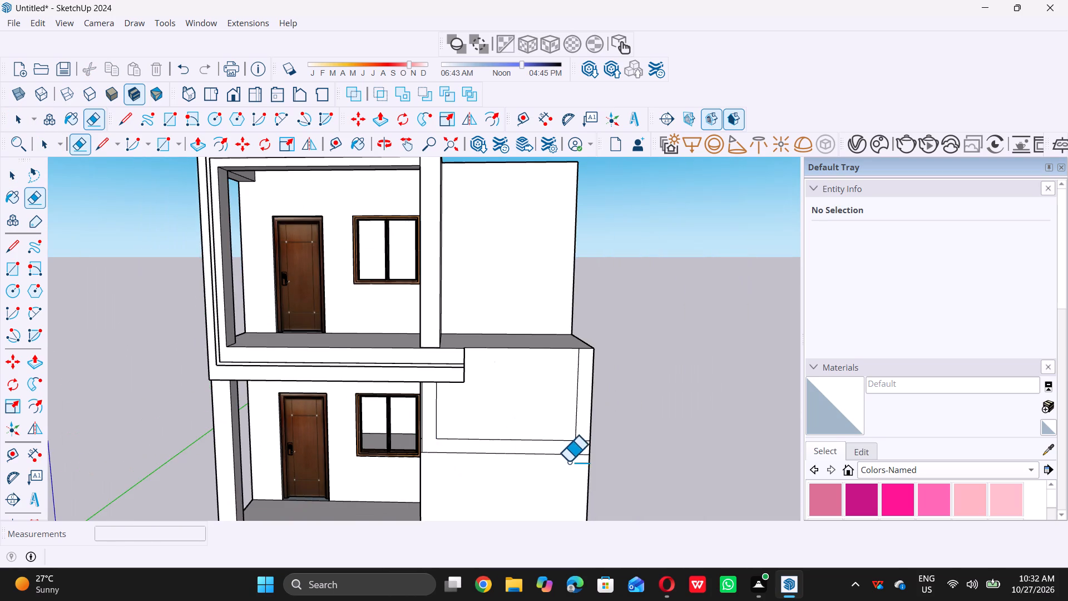
{"action": "scroll", "coordinate": [569, 460], "scroll_direction": "up", "scroll_amount": 9}
{"action": "left_click", "coordinate": [596, 413]}
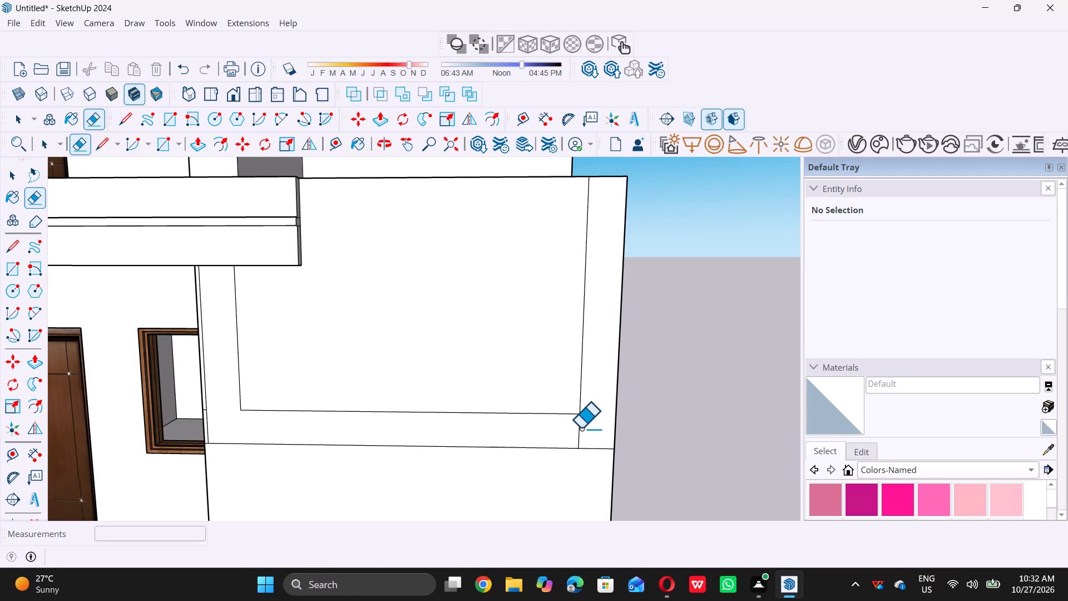
{"action": "left_click", "coordinate": [577, 432]}
{"action": "left_click", "coordinate": [578, 433]}
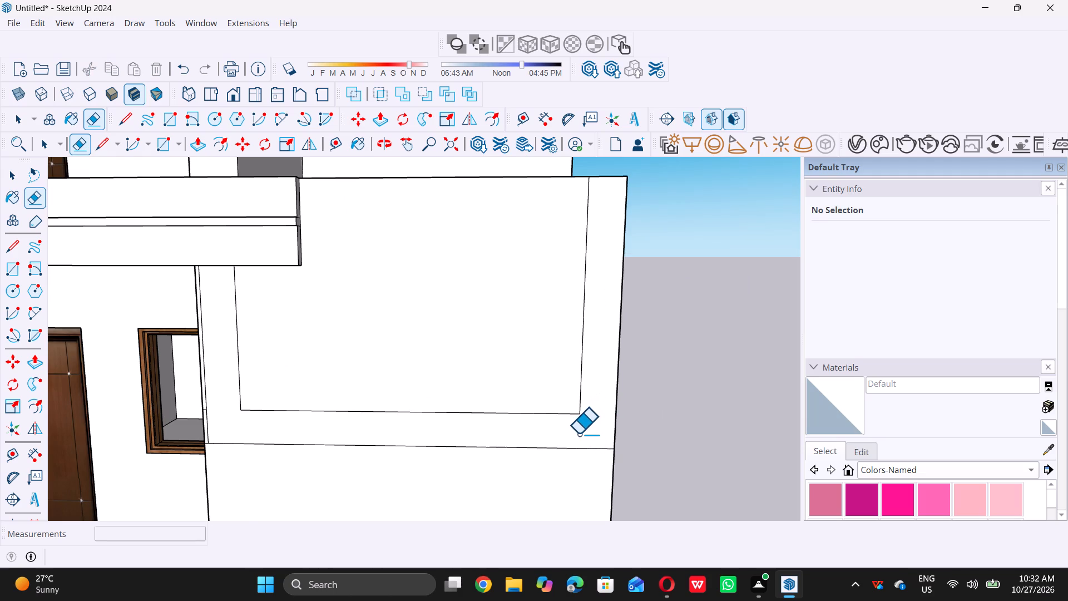
{"action": "scroll", "coordinate": [557, 451], "scroll_direction": "down", "scroll_amount": 13}
{"action": "key", "text": "space"}
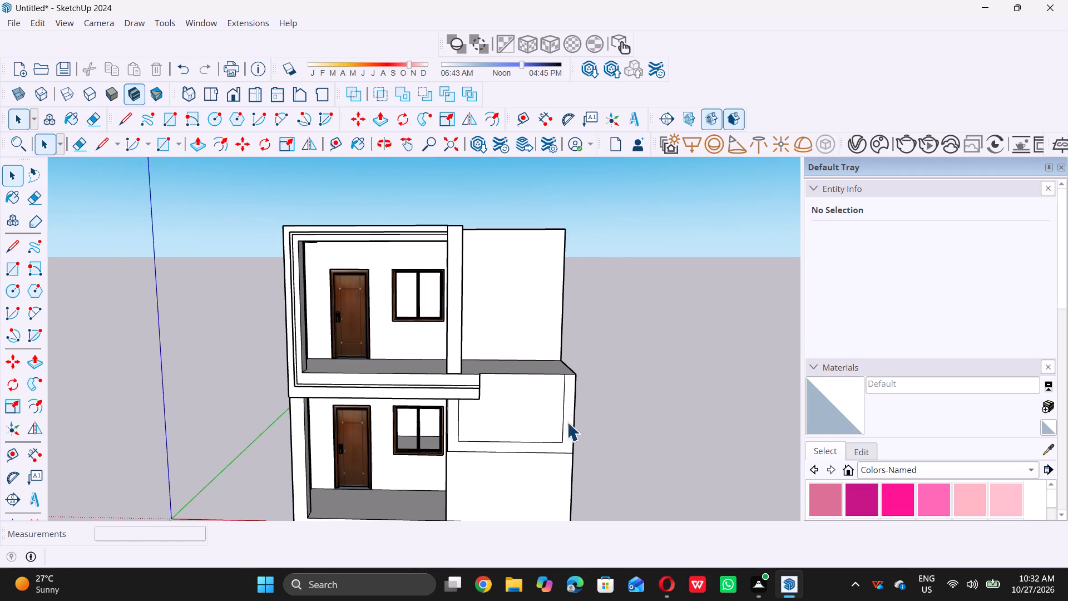
Extrude the recessed front wall beside the upper porch outward 5' 4 1/16", flush with the wall below.
{"action": "middle_click_drag", "start_coordinate": [439, 332], "coordinate": [352, 344]}
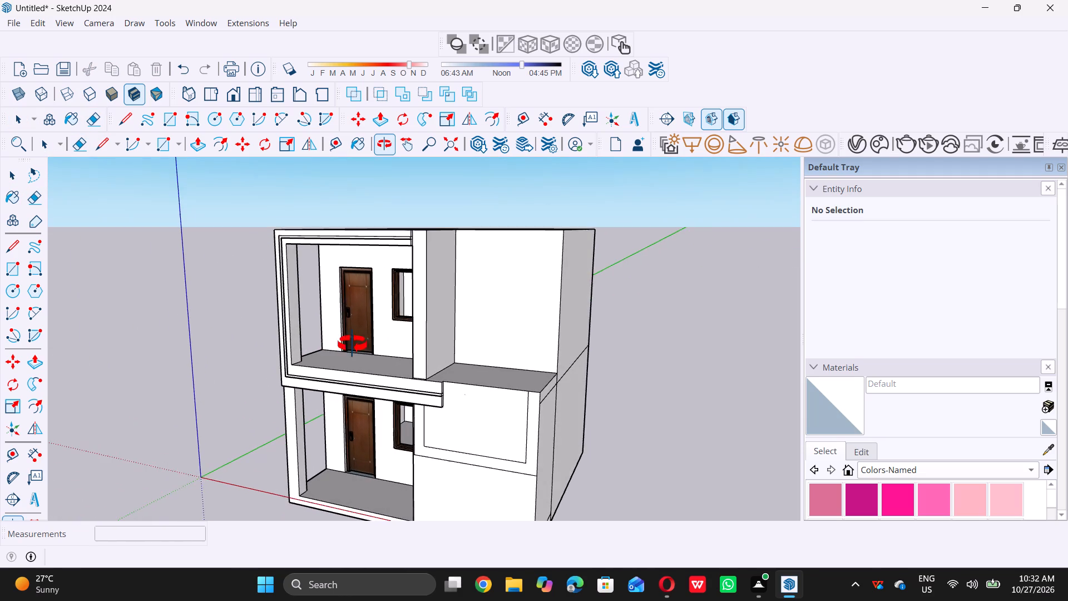
{"action": "middle_click_drag", "start_coordinate": [352, 344], "coordinate": [353, 344]}
{"action": "scroll", "coordinate": [387, 352], "scroll_direction": "down", "scroll_amount": 4}
{"action": "middle_click_drag", "start_coordinate": [385, 345], "coordinate": [408, 347]}
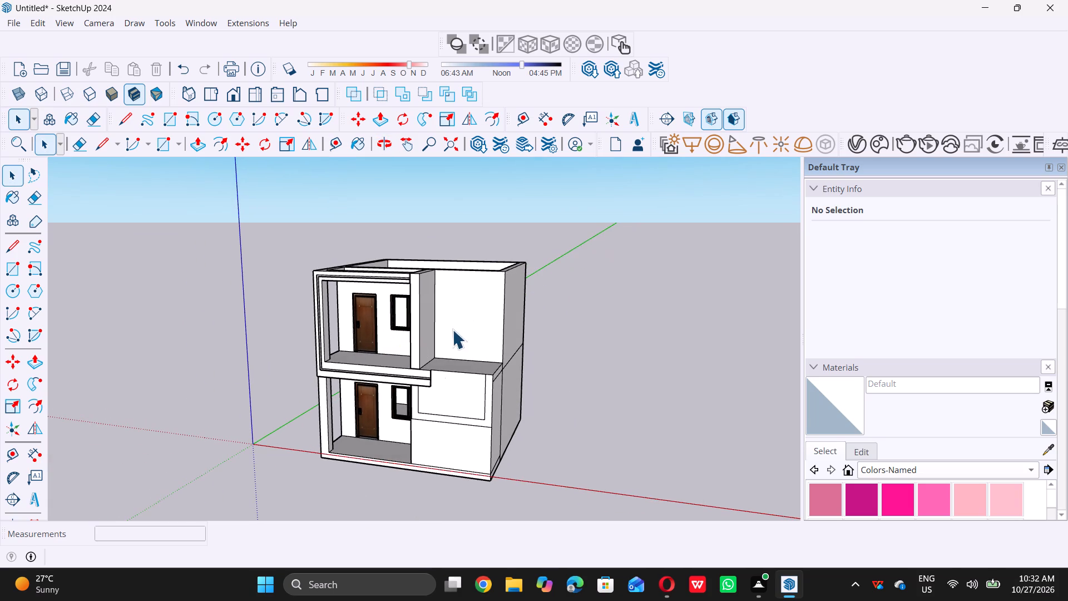
{"action": "middle_click_drag", "start_coordinate": [443, 332], "coordinate": [473, 319]}
{"action": "scroll", "coordinate": [482, 317], "scroll_direction": "up", "scroll_amount": 4}
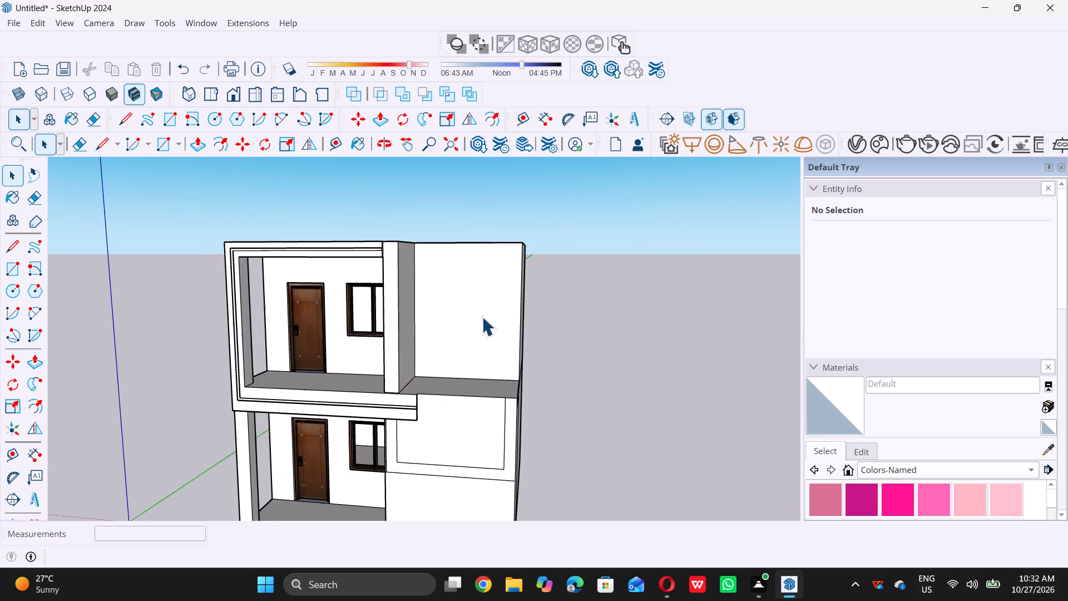
{"action": "scroll", "coordinate": [457, 319], "scroll_direction": "up", "scroll_amount": 4}
{"action": "left_click", "coordinate": [453, 319]}
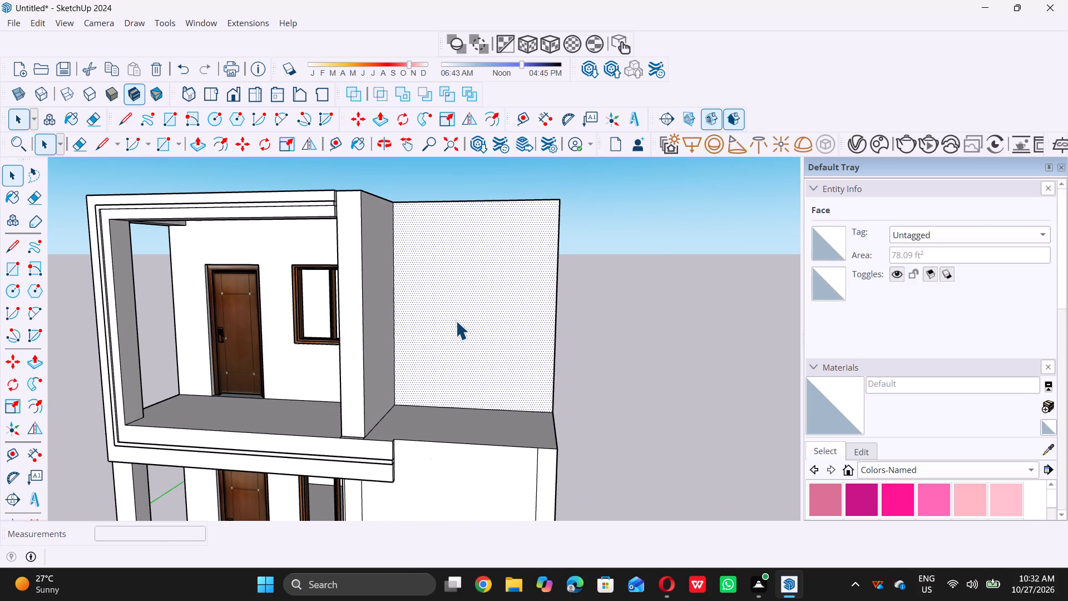
{"action": "key", "text": "p"}
{"action": "left_click", "coordinate": [456, 321]}
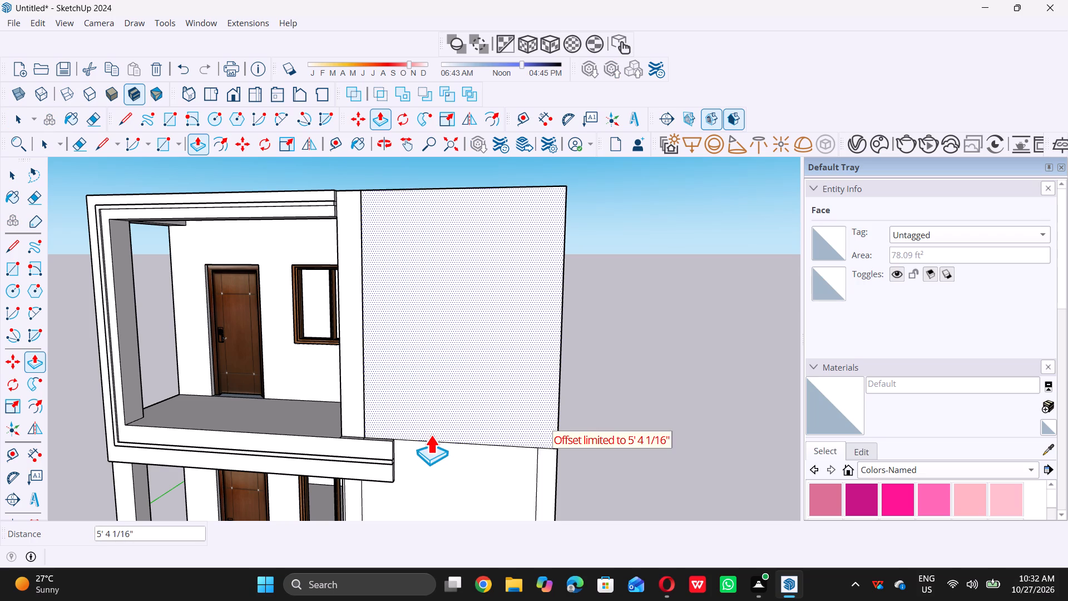
{"action": "left_click", "coordinate": [432, 438]}
{"action": "key", "text": "space"}
{"action": "left_click", "coordinate": [640, 389]}
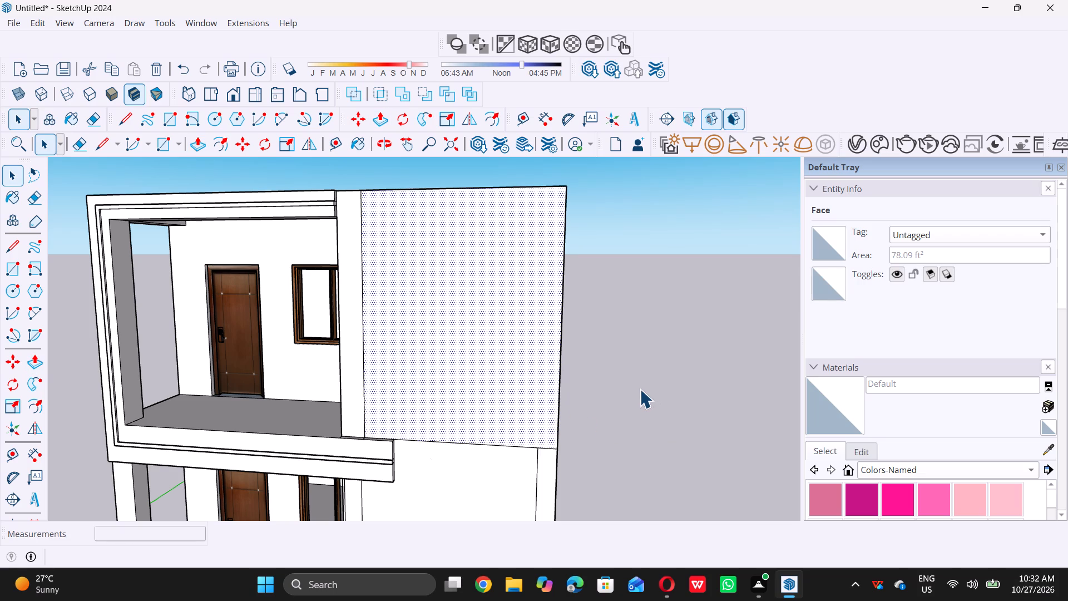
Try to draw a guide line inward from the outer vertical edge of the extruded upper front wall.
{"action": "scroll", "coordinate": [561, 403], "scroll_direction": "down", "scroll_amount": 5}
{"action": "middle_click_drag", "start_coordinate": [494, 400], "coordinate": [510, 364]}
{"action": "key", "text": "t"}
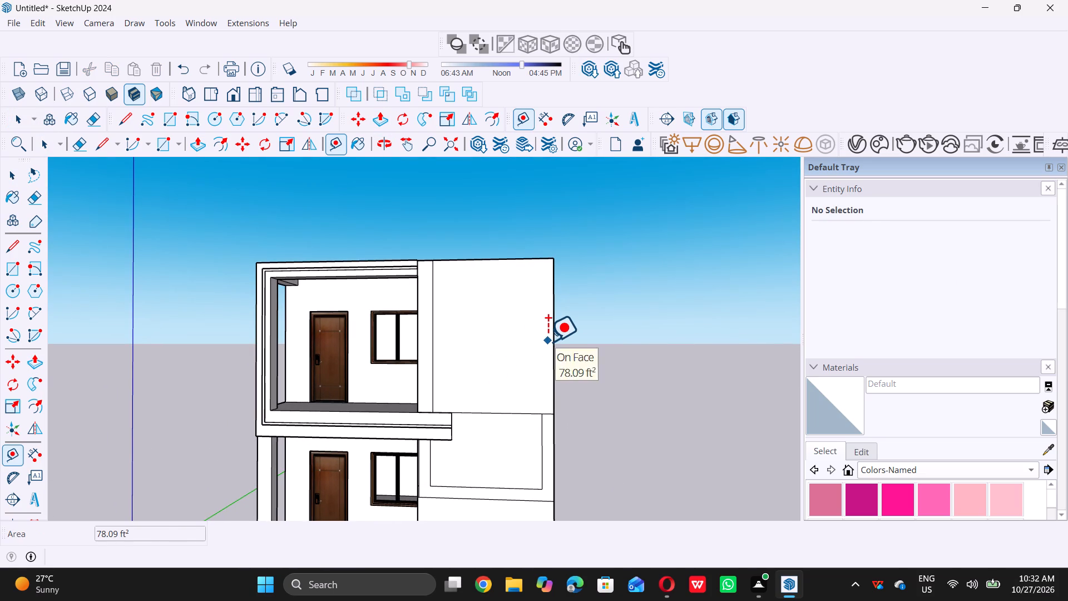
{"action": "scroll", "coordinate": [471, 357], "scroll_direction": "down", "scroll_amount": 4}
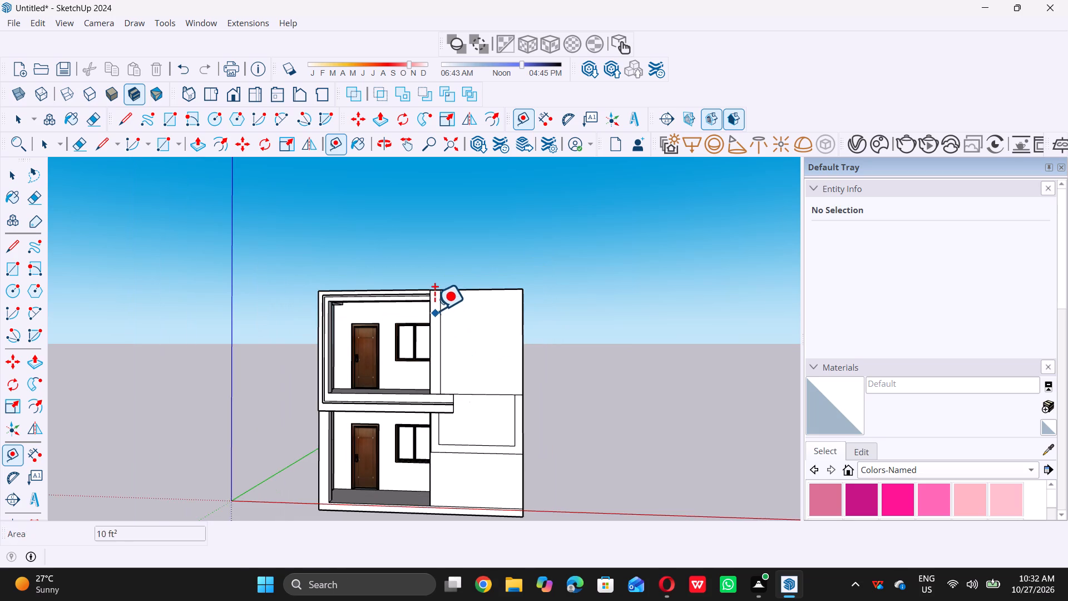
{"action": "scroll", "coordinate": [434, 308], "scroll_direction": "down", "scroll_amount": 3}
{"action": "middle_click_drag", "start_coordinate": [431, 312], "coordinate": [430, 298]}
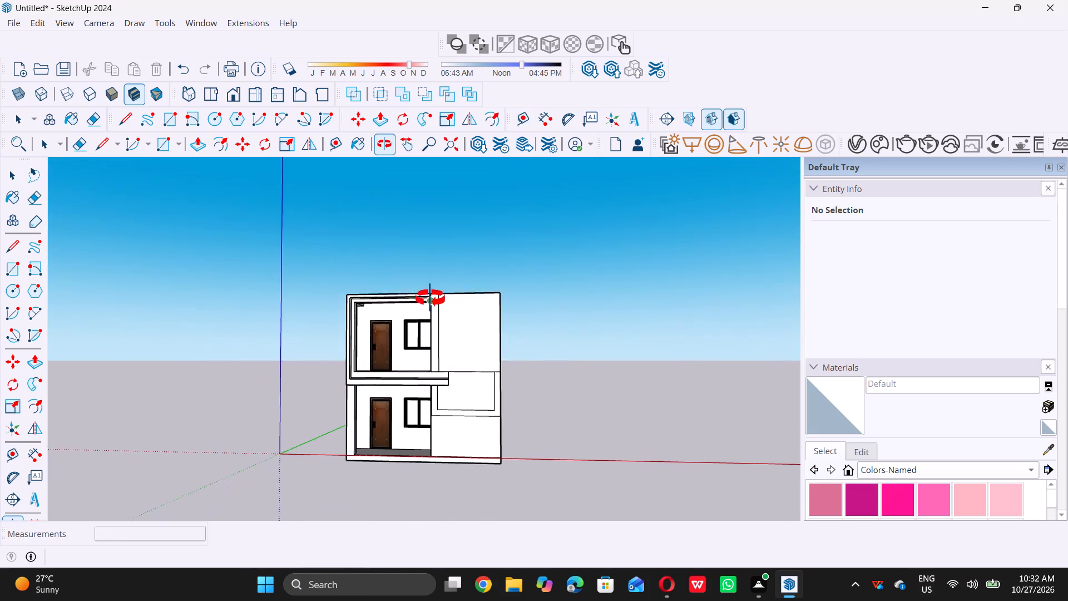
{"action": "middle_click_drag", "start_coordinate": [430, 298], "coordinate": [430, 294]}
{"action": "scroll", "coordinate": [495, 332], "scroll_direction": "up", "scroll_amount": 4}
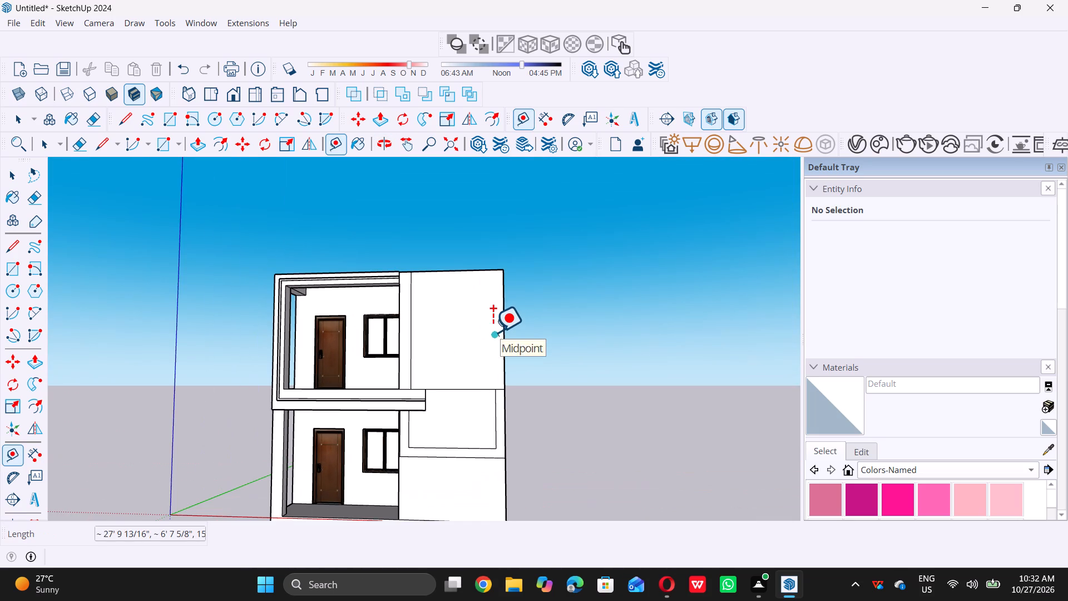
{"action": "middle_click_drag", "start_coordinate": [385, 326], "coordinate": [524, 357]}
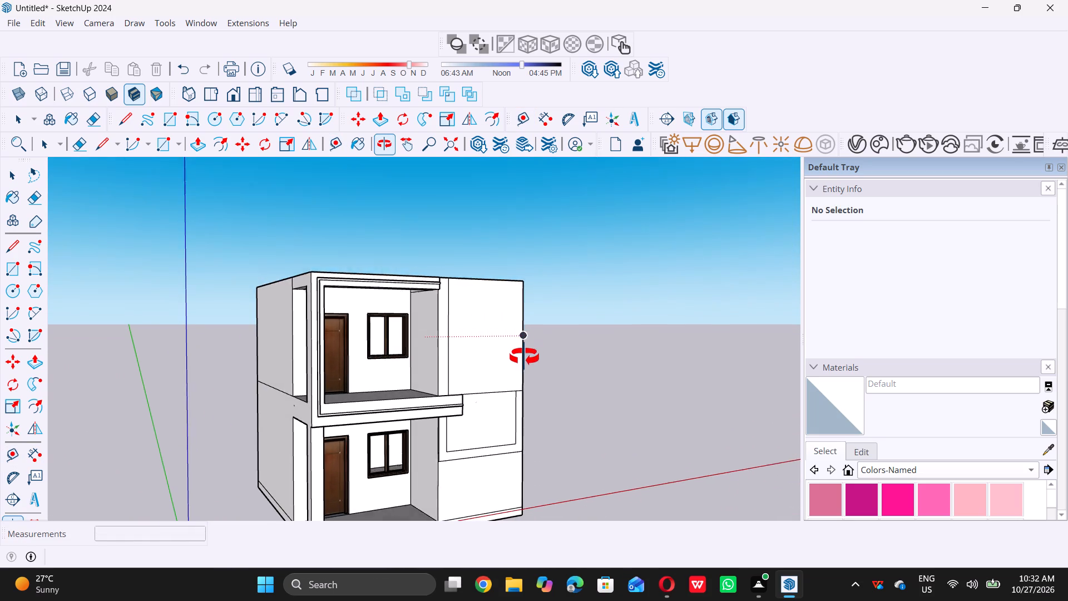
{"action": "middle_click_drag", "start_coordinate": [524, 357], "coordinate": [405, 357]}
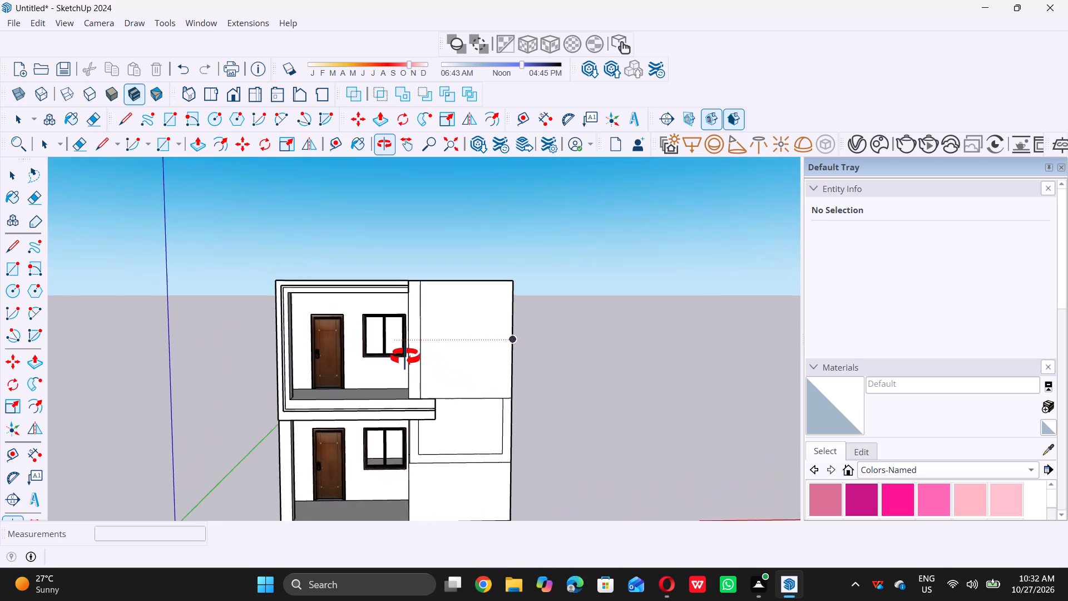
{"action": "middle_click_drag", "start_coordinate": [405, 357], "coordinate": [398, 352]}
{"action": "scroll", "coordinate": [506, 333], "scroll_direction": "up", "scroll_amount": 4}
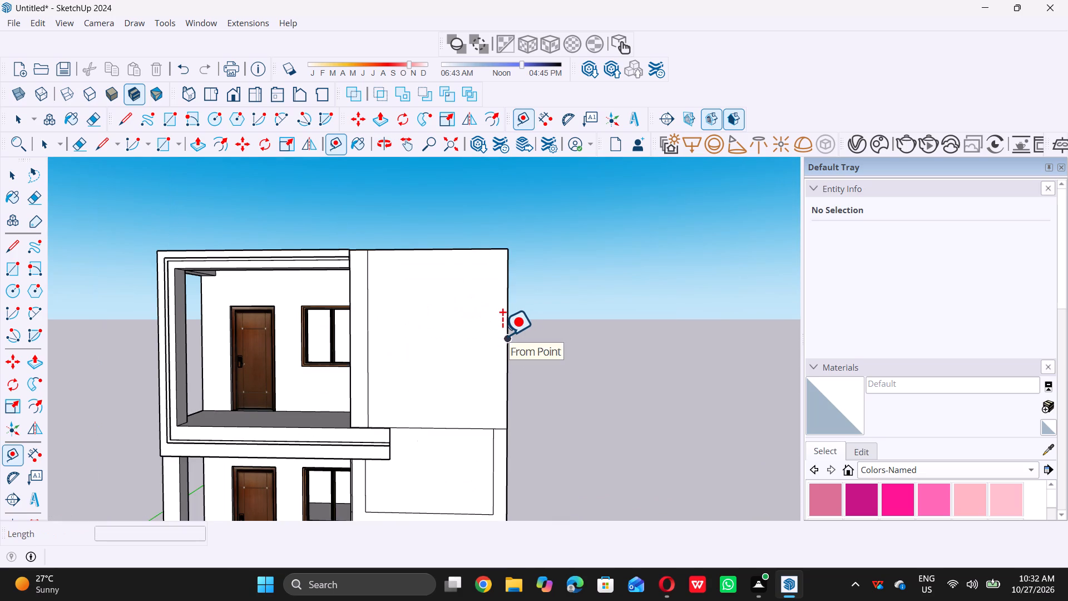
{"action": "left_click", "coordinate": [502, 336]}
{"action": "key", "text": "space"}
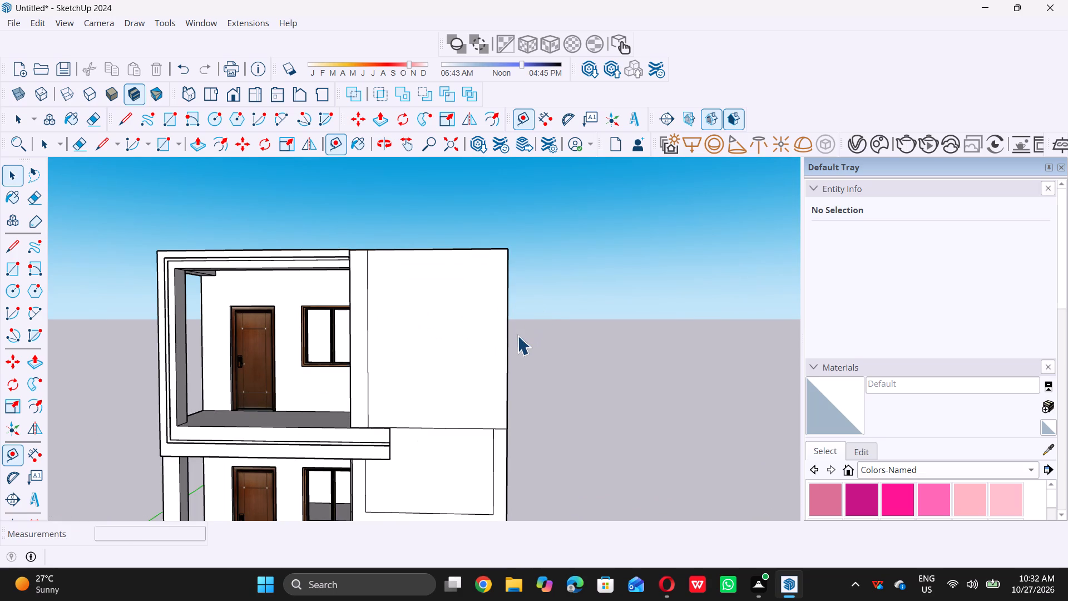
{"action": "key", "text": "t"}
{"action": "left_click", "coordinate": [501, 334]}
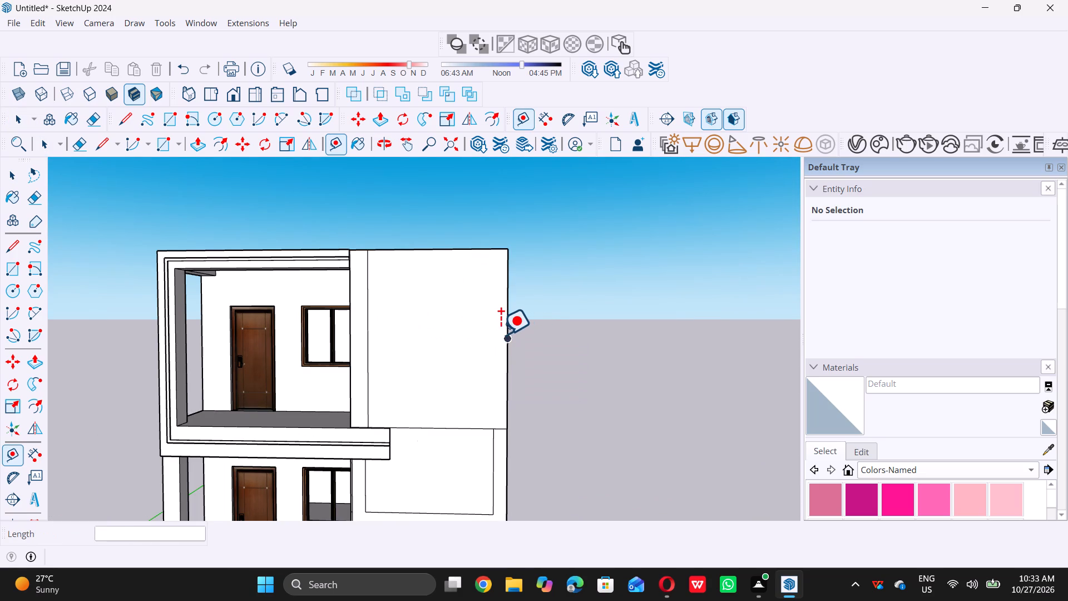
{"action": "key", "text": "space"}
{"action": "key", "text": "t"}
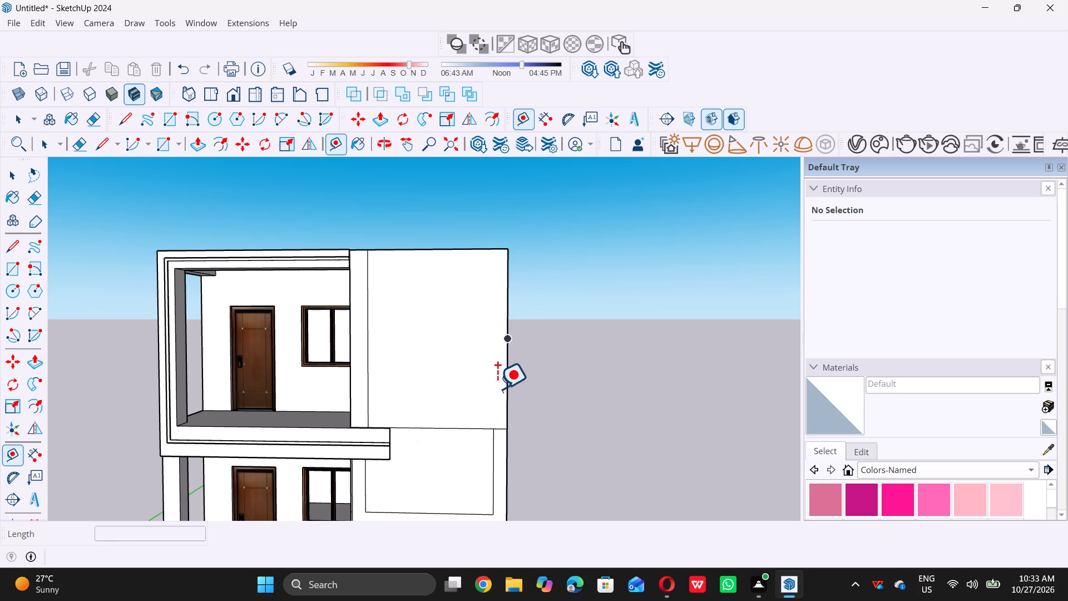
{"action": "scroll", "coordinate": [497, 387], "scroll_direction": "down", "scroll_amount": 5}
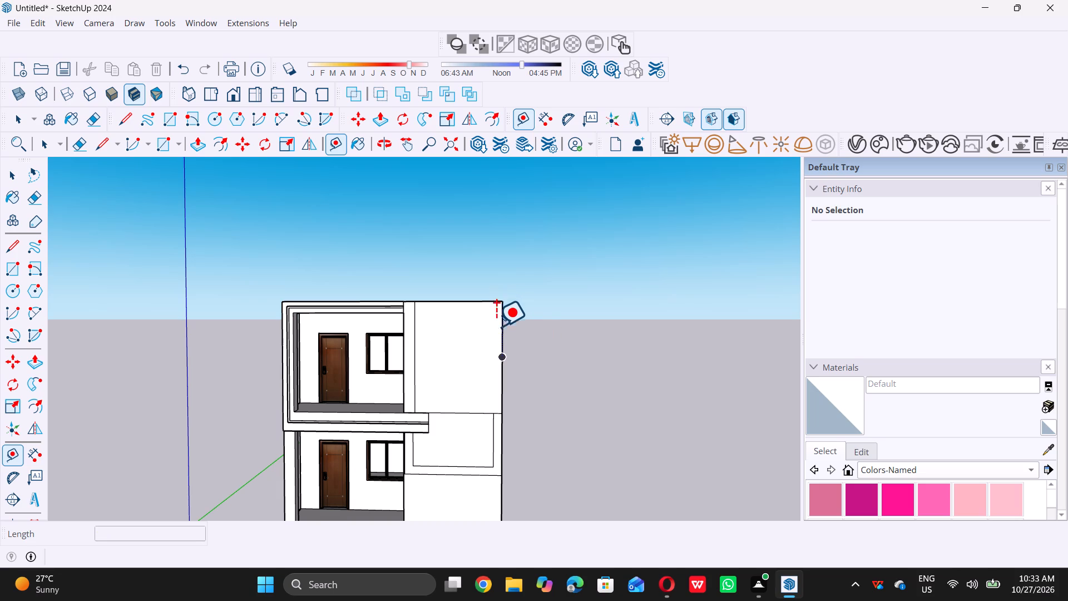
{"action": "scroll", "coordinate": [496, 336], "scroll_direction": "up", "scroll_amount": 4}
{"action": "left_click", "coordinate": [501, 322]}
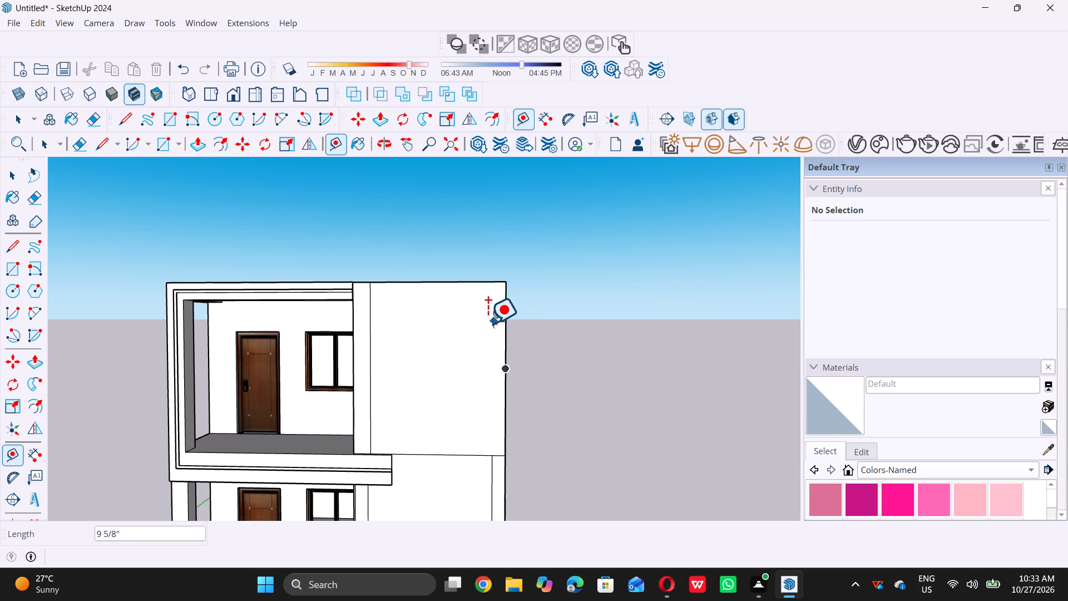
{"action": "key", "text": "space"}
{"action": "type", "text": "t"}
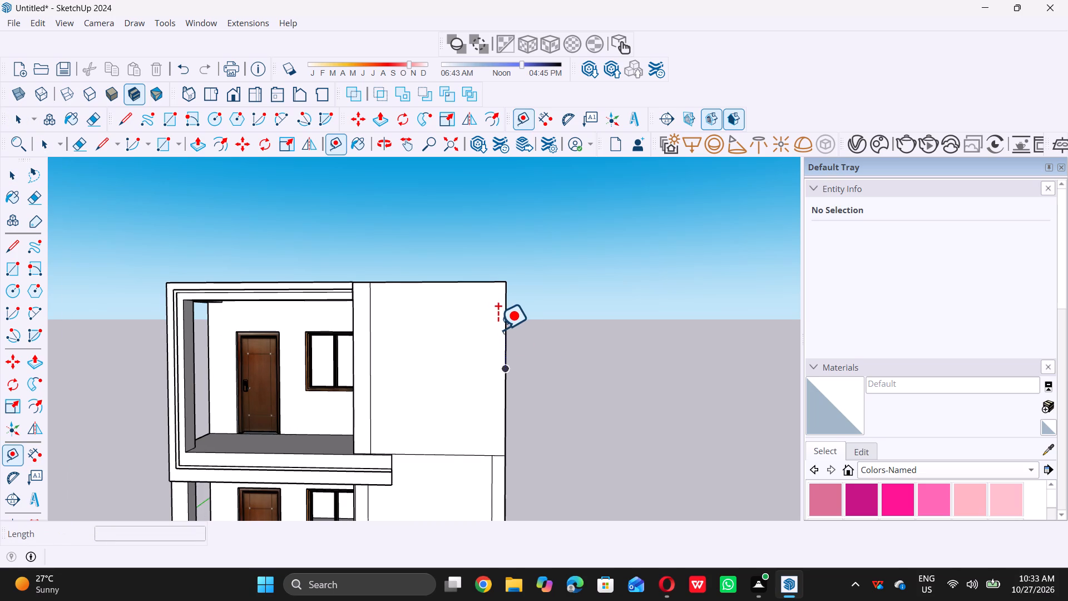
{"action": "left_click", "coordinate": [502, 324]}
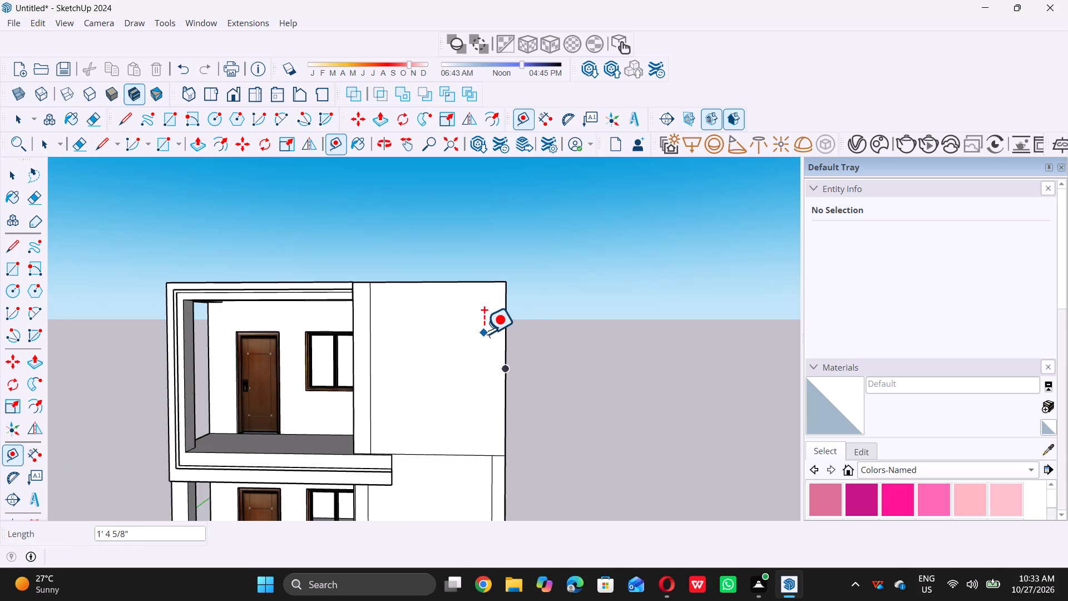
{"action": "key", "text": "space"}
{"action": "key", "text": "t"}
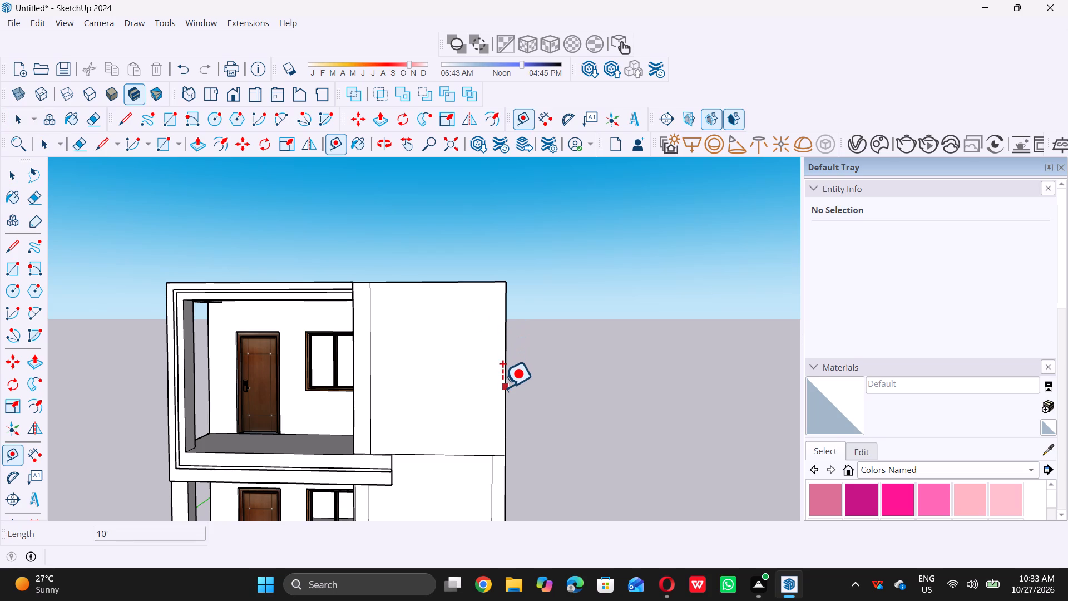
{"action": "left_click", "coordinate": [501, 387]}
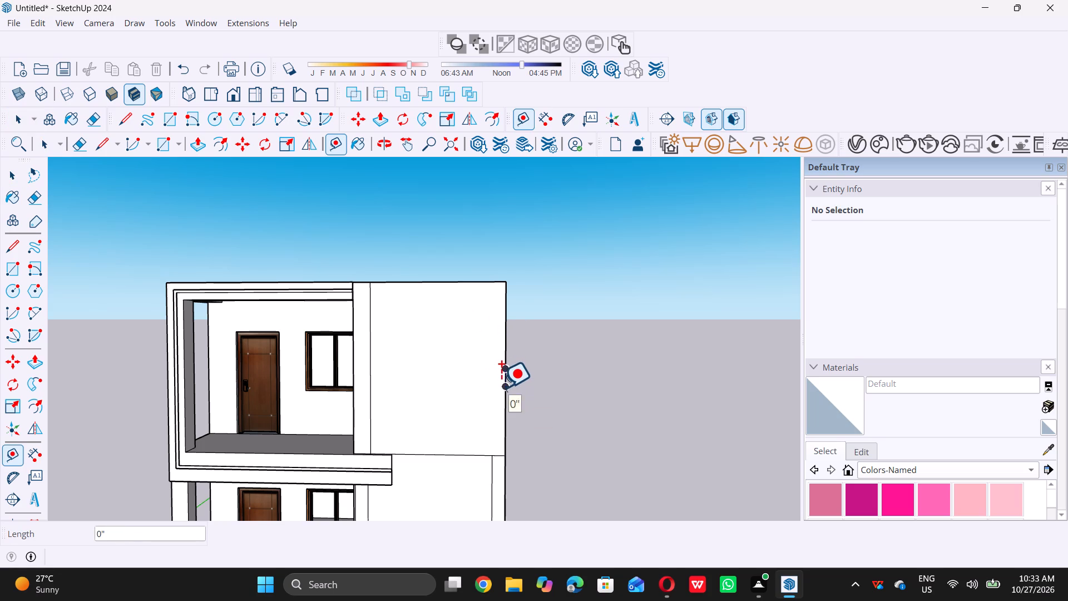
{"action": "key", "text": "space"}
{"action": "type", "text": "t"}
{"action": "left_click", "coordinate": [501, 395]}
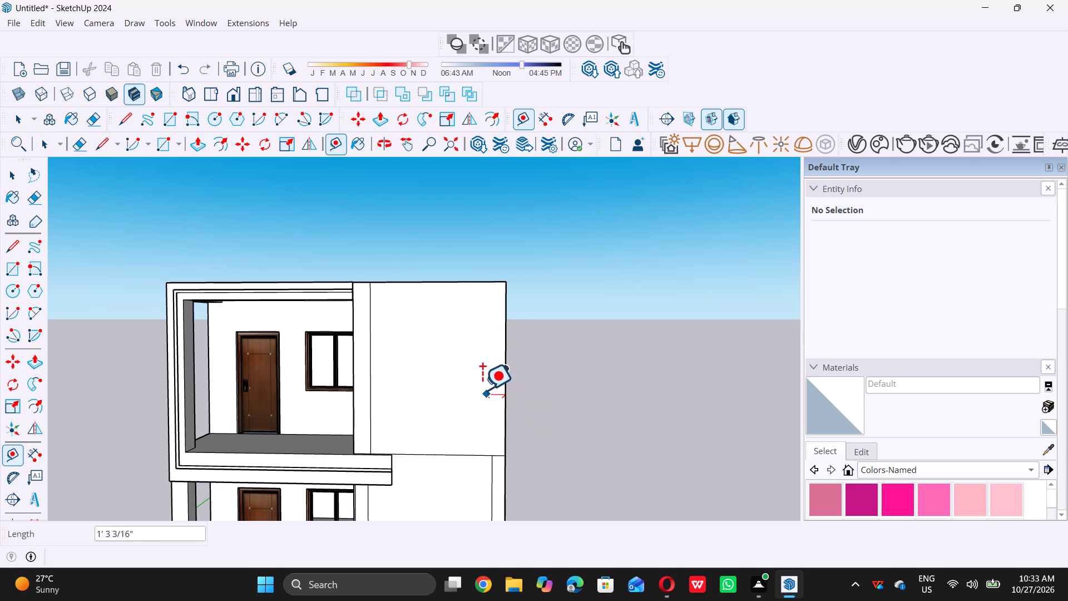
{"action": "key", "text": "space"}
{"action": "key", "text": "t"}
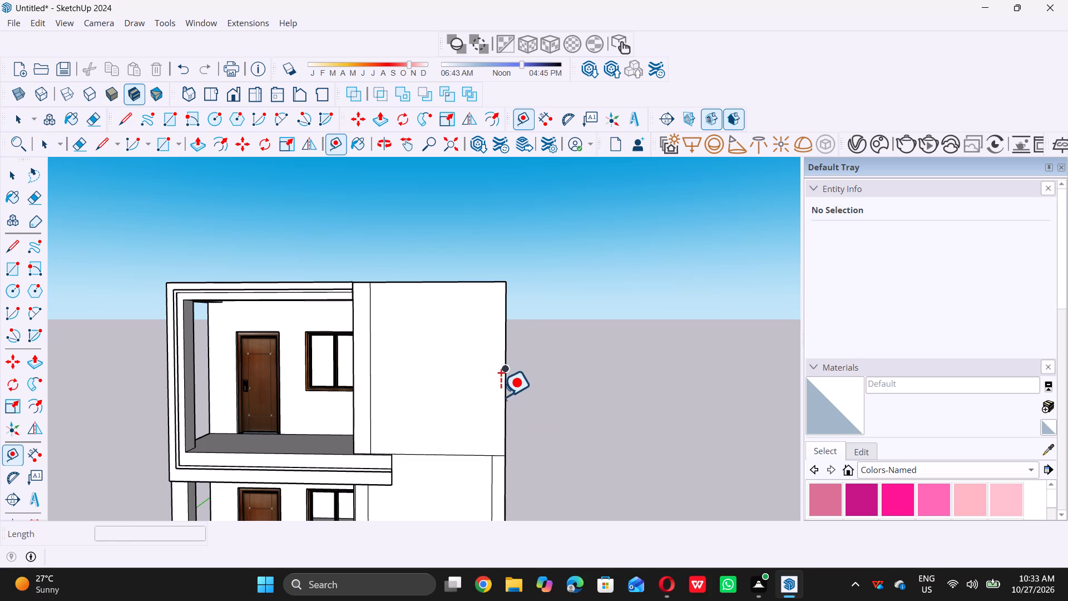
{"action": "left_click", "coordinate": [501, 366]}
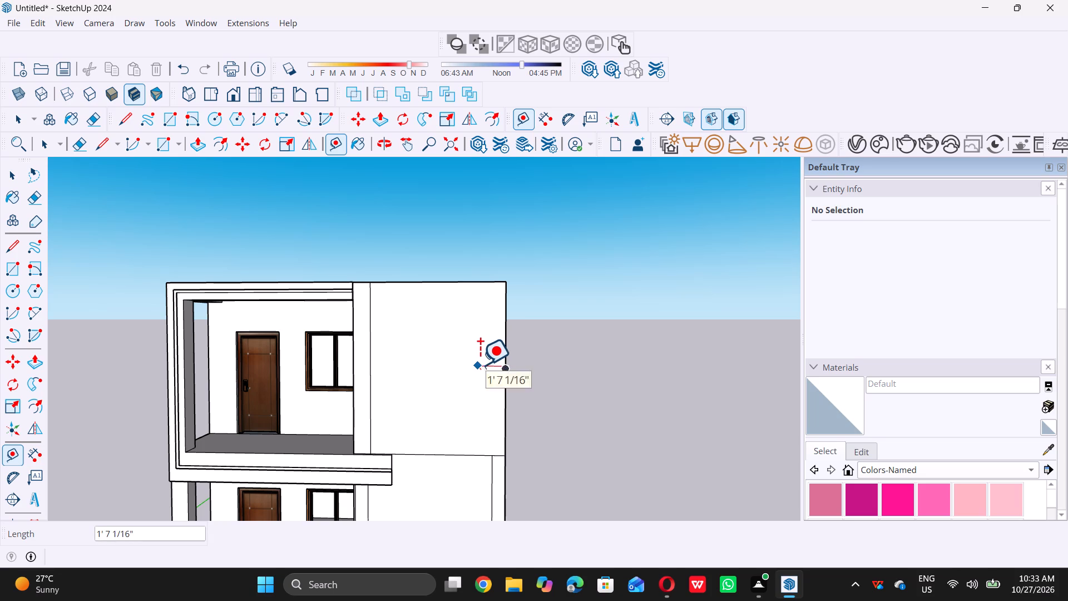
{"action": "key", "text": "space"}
Place a guide point on the outer vertical edge of the upper front wall, slightly below its midpoint.
{"action": "key", "text": "t"}
{"action": "double_click", "coordinate": [500, 392]}
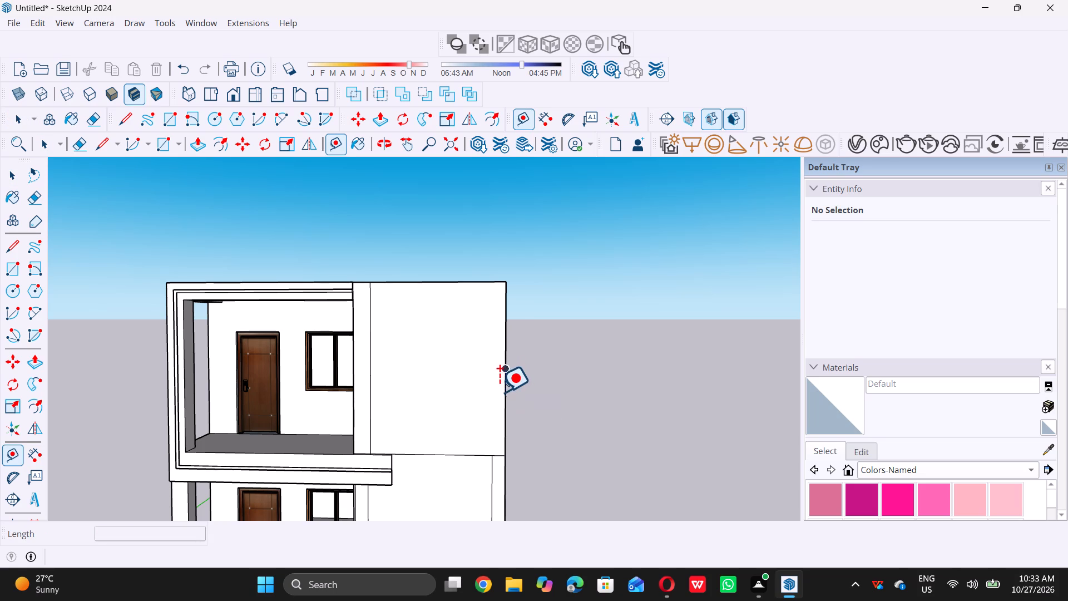
{"action": "key", "text": "space"}
Place a vertical guide line 9" inward from the outer vertical edge of the extruded upper front wall.
{"action": "scroll", "coordinate": [474, 377], "scroll_direction": "down", "scroll_amount": 3}
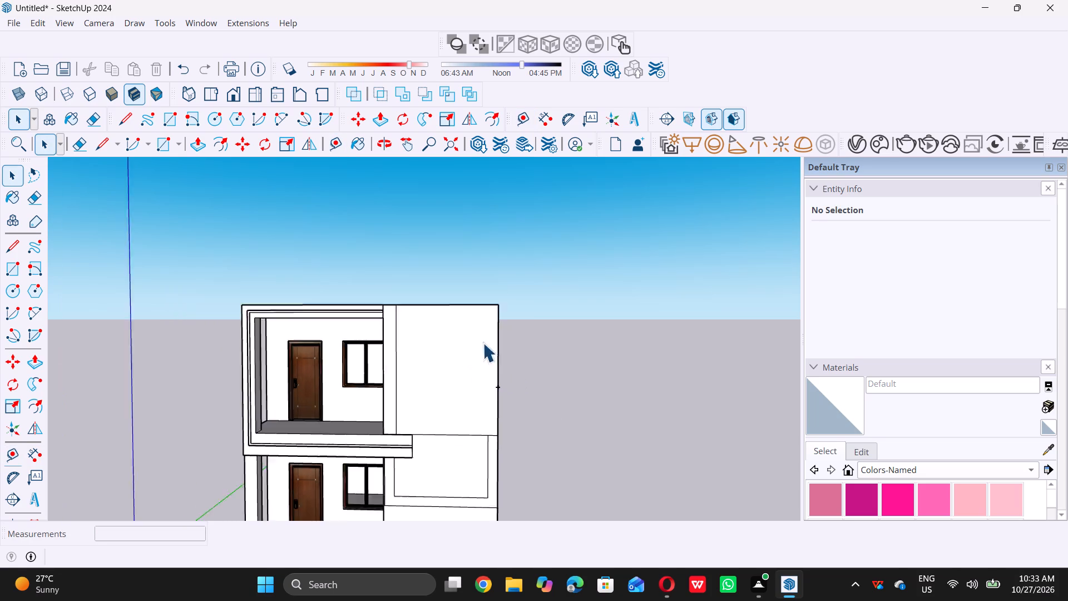
{"action": "scroll", "coordinate": [483, 343], "scroll_direction": "down", "scroll_amount": 7}
{"action": "middle_click_drag", "start_coordinate": [478, 372], "coordinate": [455, 351]}
{"action": "scroll", "coordinate": [458, 349], "scroll_direction": "up", "scroll_amount": 6}
{"action": "scroll", "coordinate": [512, 315], "scroll_direction": "up", "scroll_amount": 5}
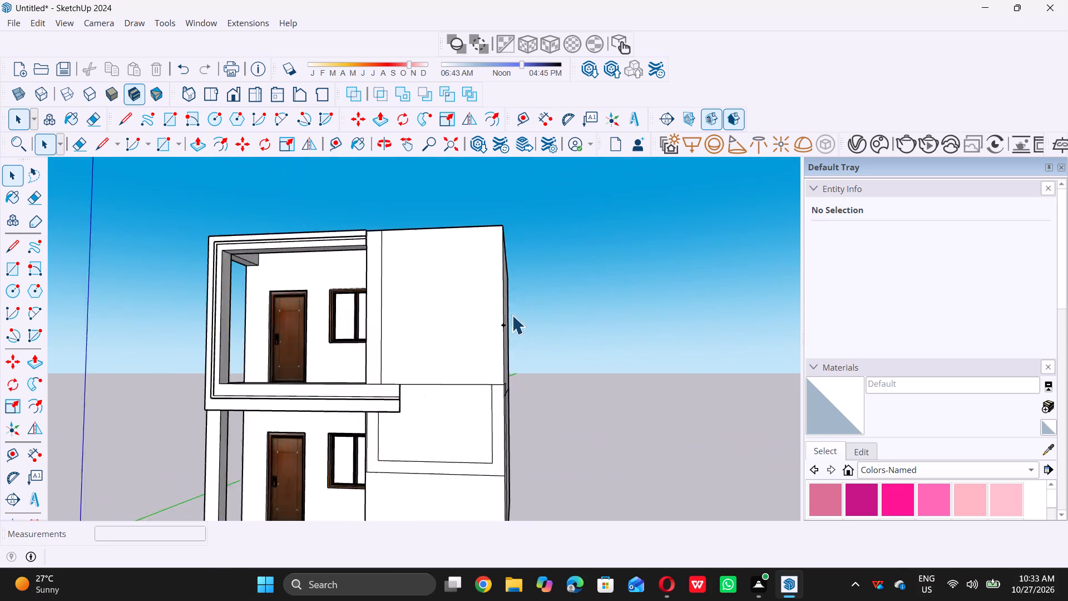
{"action": "scroll", "coordinate": [493, 349], "scroll_direction": "up", "scroll_amount": 5}
{"action": "middle_click_drag", "start_coordinate": [486, 349], "coordinate": [517, 346]}
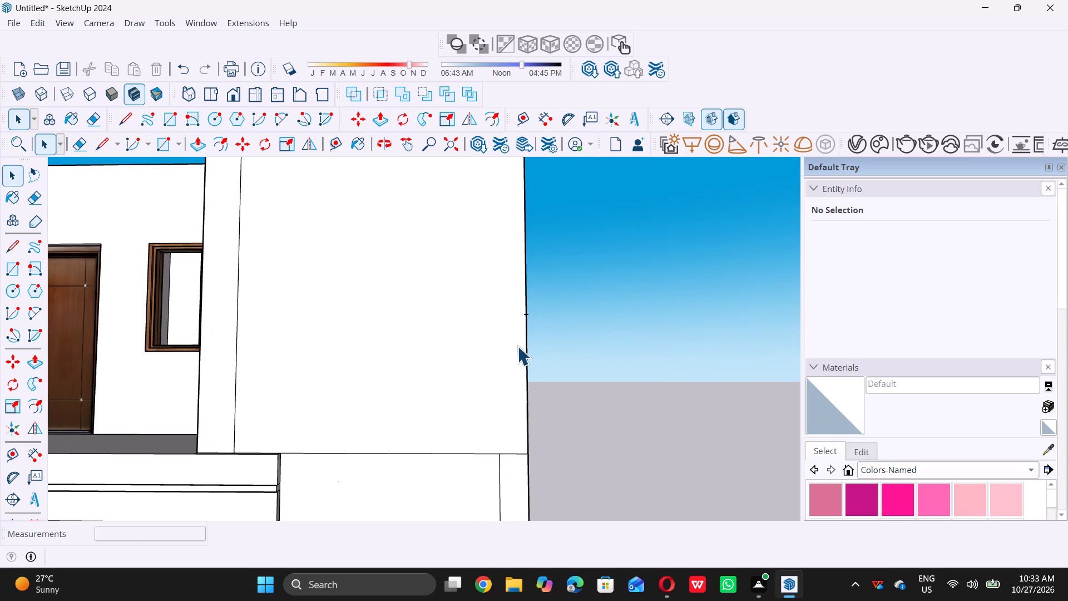
{"action": "key", "text": "t"}
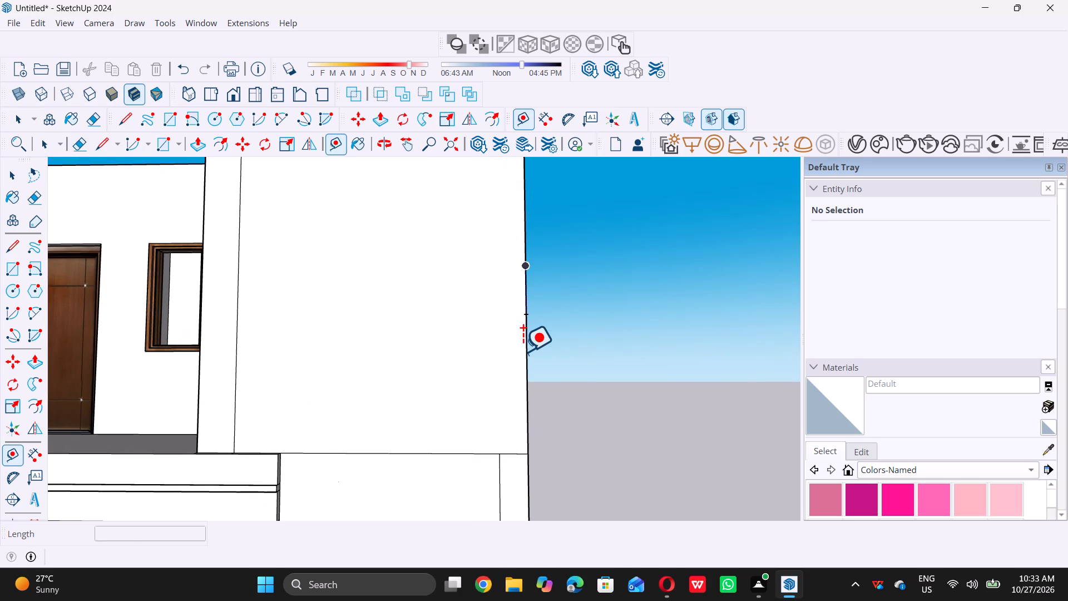
{"action": "left_click", "coordinate": [524, 361]}
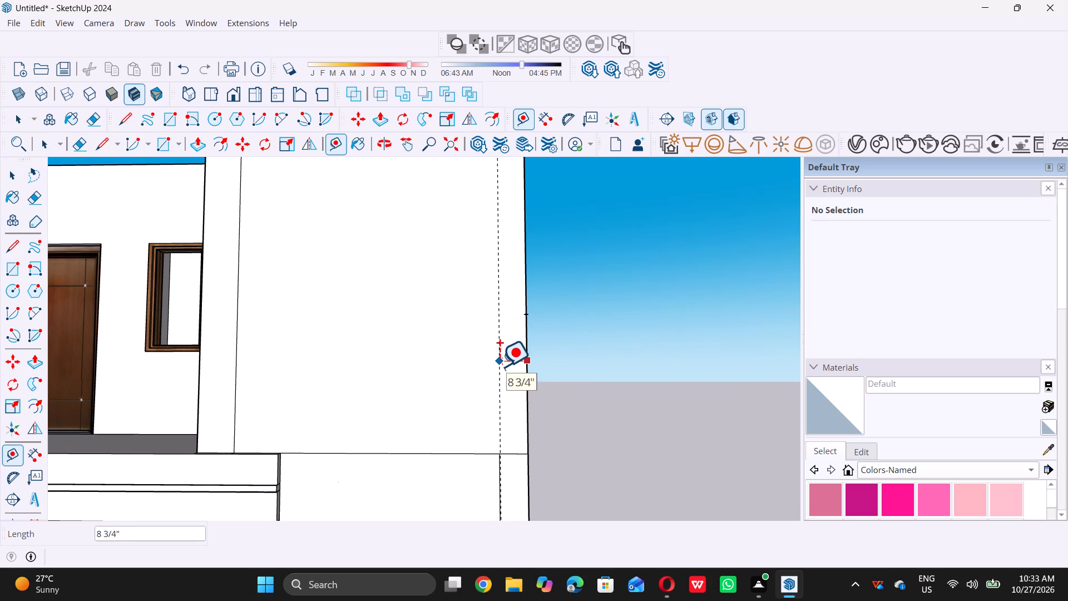
{"action": "key", "text": "9"}
{"action": "key", "text": "shift+quotedbl"}
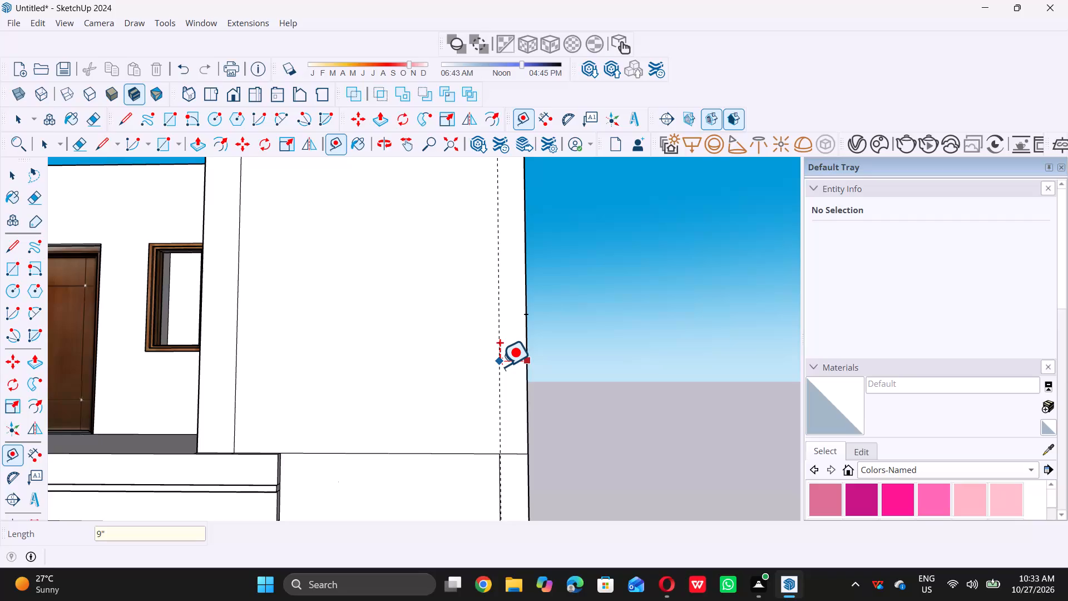
{"action": "key", "text": "Return"}
{"action": "key", "text": "space"}
Draw a 9" by 10' rectangle on the upper front wall between its outer edge and the vertical guide line.
{"action": "scroll", "coordinate": [495, 397], "scroll_direction": "down", "scroll_amount": 5}
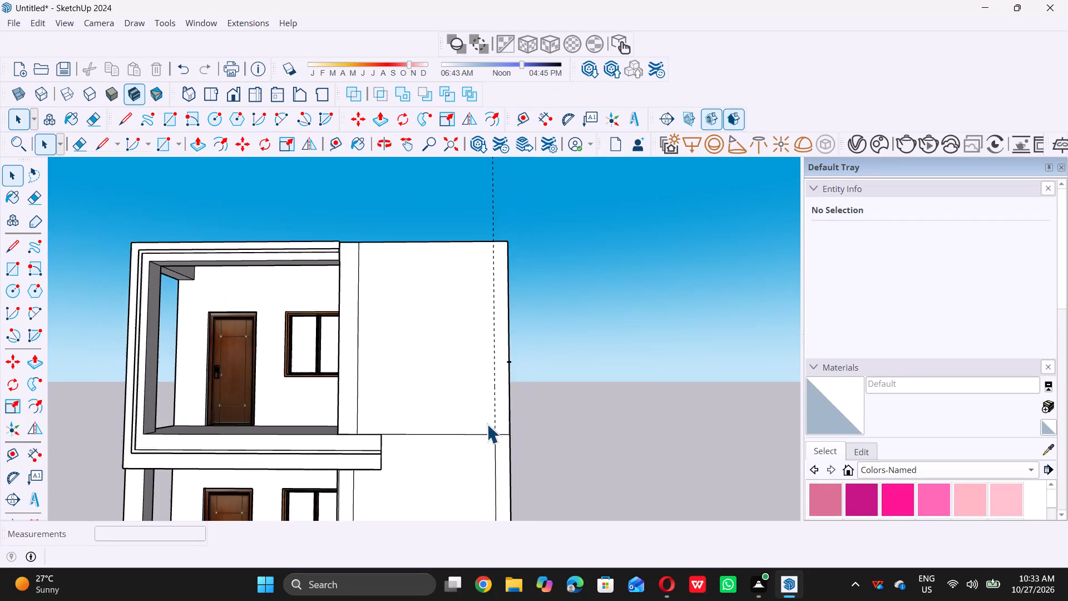
{"action": "scroll", "coordinate": [487, 424], "scroll_direction": "down", "scroll_amount": 4}
{"action": "middle_click", "coordinate": [477, 401]}
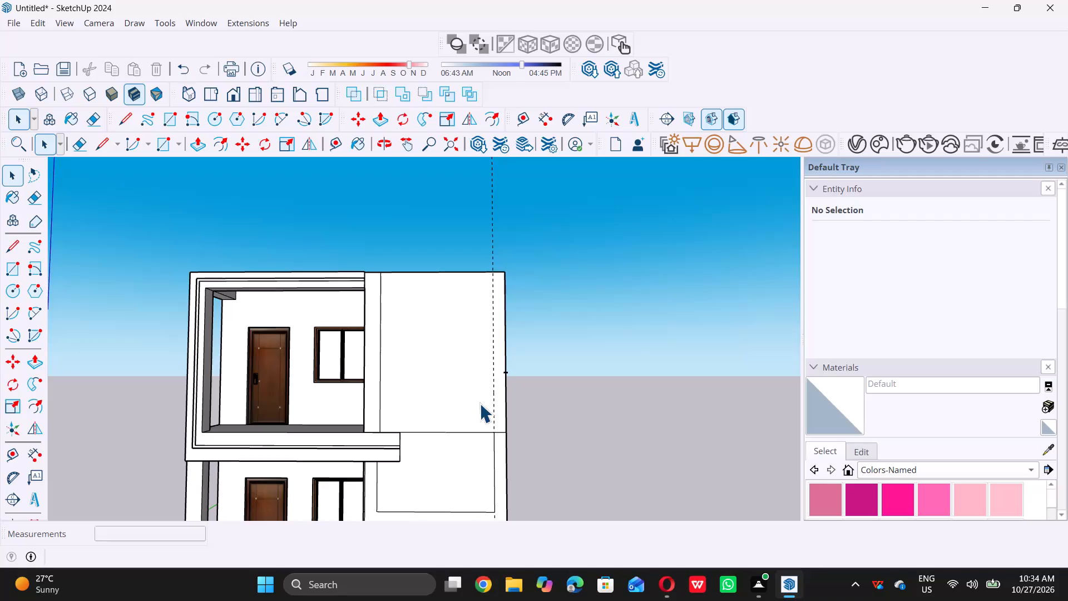
{"action": "scroll", "coordinate": [392, 271], "scroll_direction": "down", "scroll_amount": 5}
{"action": "middle_click_drag", "start_coordinate": [387, 306], "coordinate": [404, 318]}
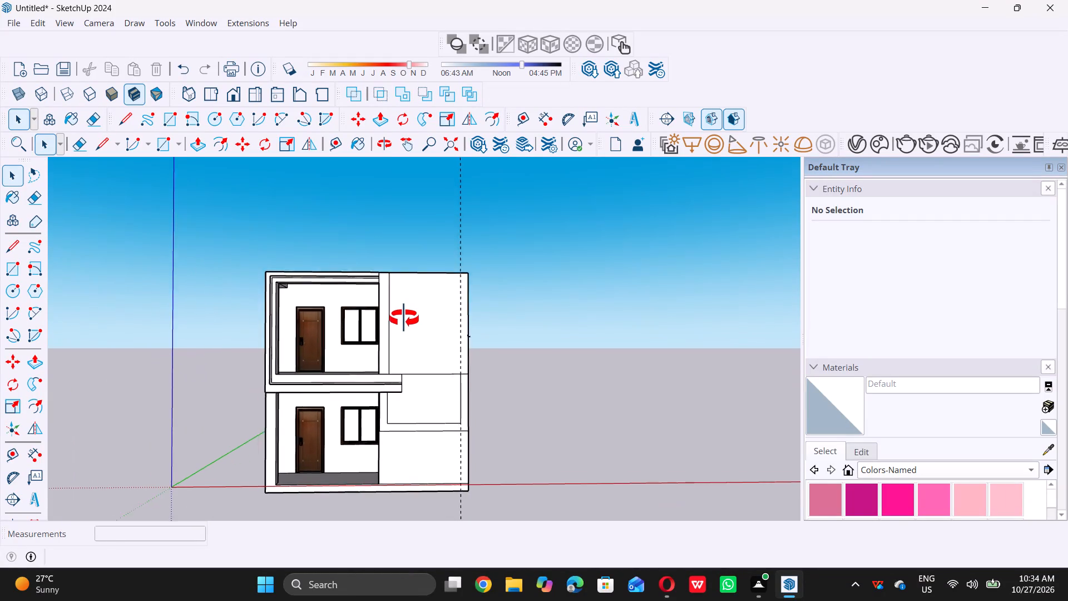
{"action": "middle_click_drag", "start_coordinate": [404, 318], "coordinate": [398, 327]}
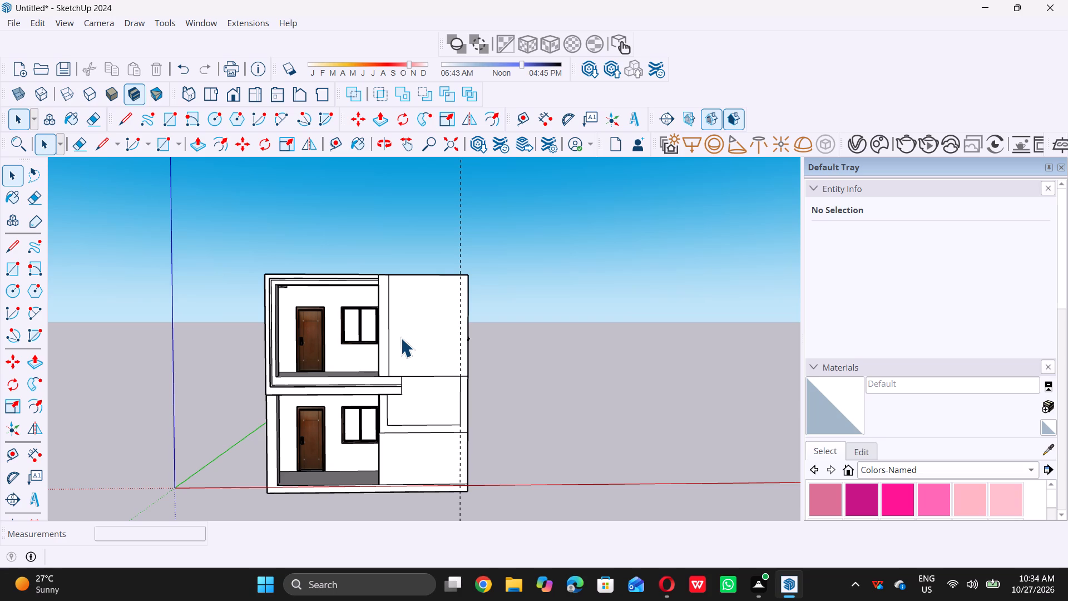
{"action": "key", "text": "r"}
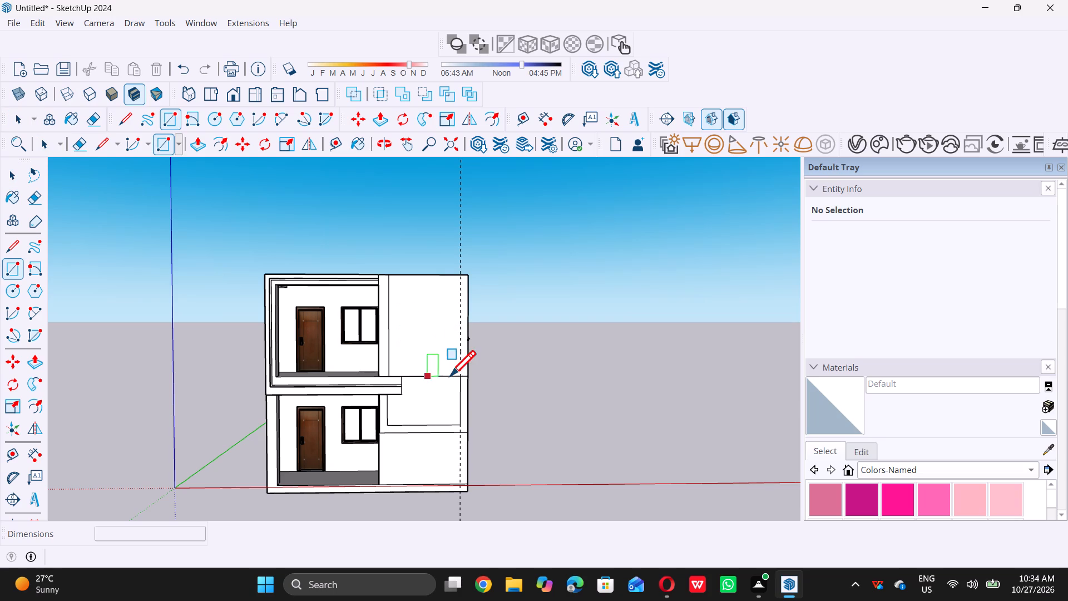
{"action": "scroll", "coordinate": [471, 368], "scroll_direction": "up", "scroll_amount": 9}
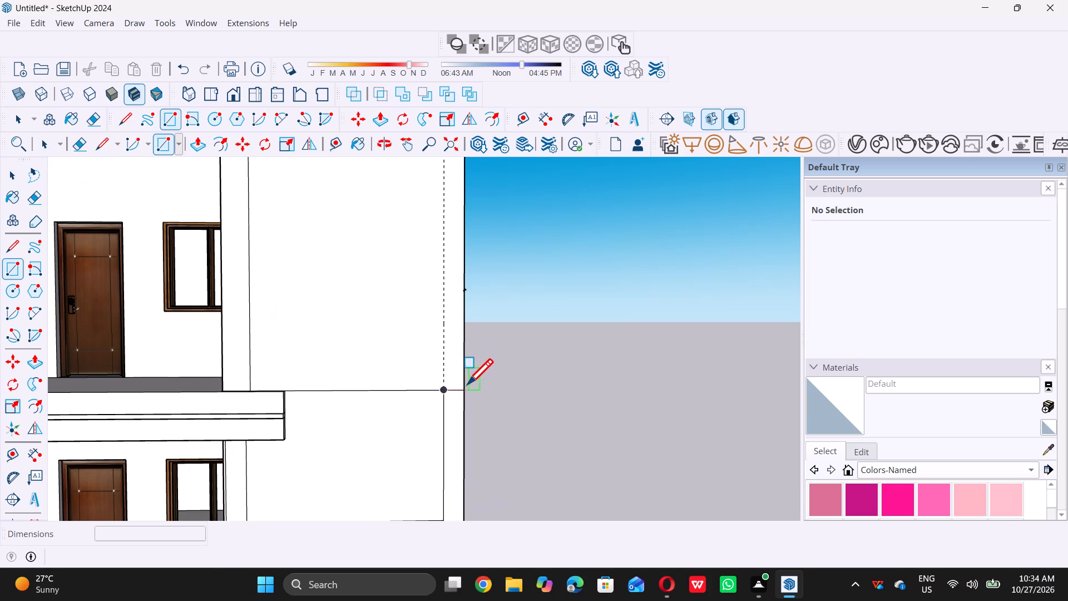
{"action": "left_click", "coordinate": [462, 390]}
{"action": "scroll", "coordinate": [464, 393], "scroll_direction": "down", "scroll_amount": 6}
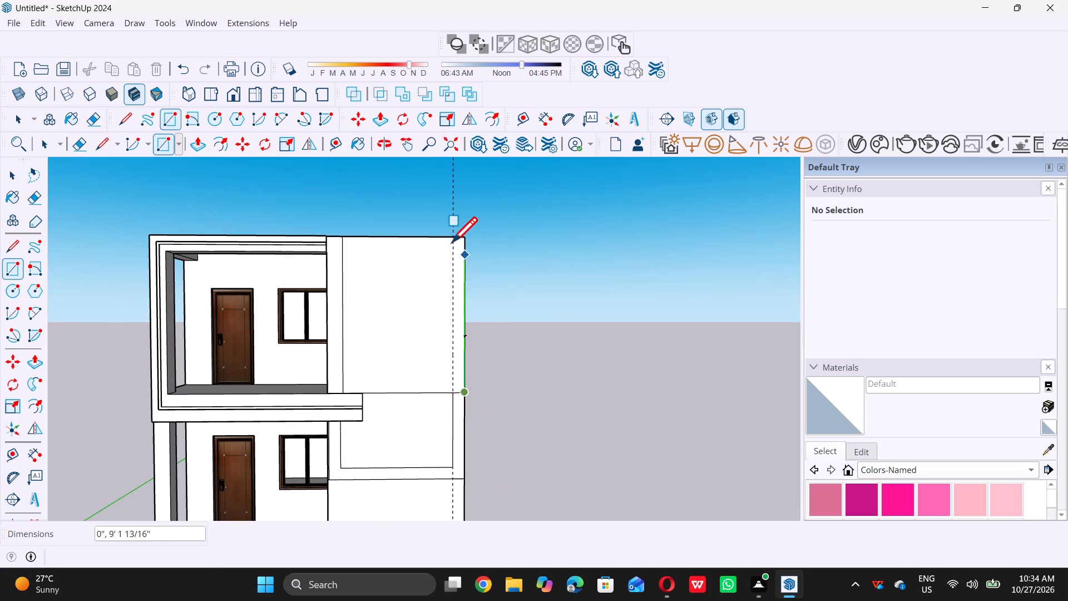
{"action": "double_click", "coordinate": [452, 238]}
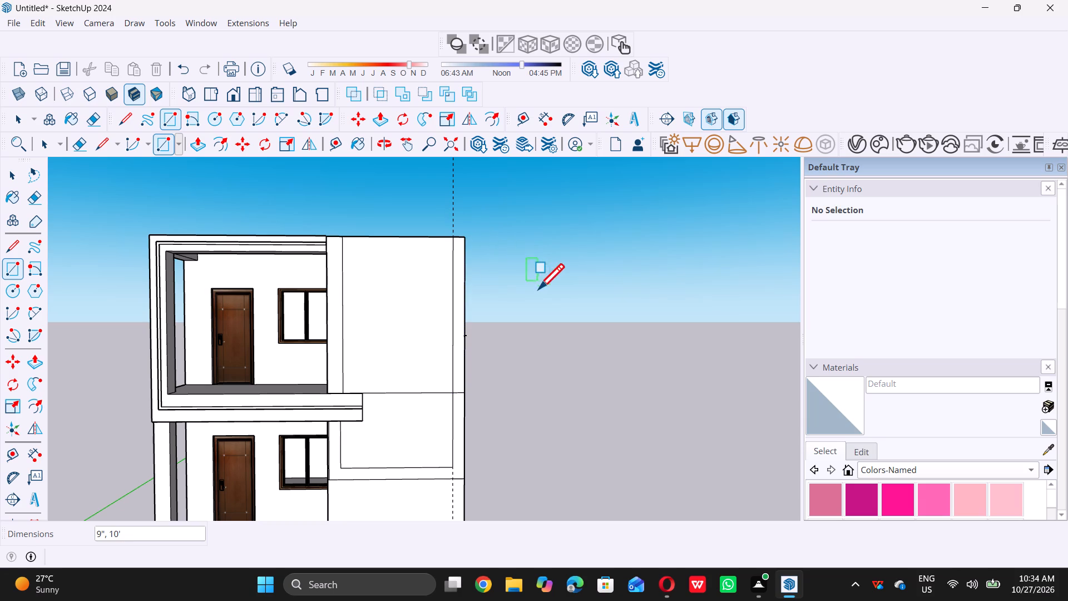
{"action": "key", "text": "space"}
Examine the upper porch frame and where its top beam meets the extended front wall from several angles.
{"action": "scroll", "coordinate": [526, 303], "scroll_direction": "down", "scroll_amount": 2}
{"action": "middle_click_drag", "start_coordinate": [504, 306], "coordinate": [489, 312]}
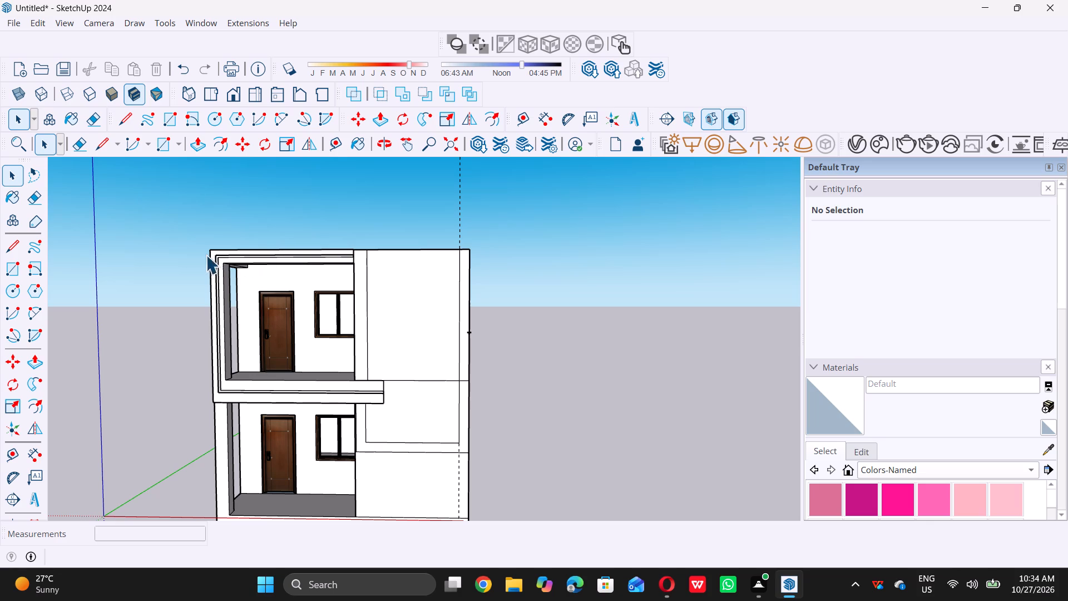
{"action": "middle_click_drag", "start_coordinate": [196, 251], "coordinate": [279, 287]}
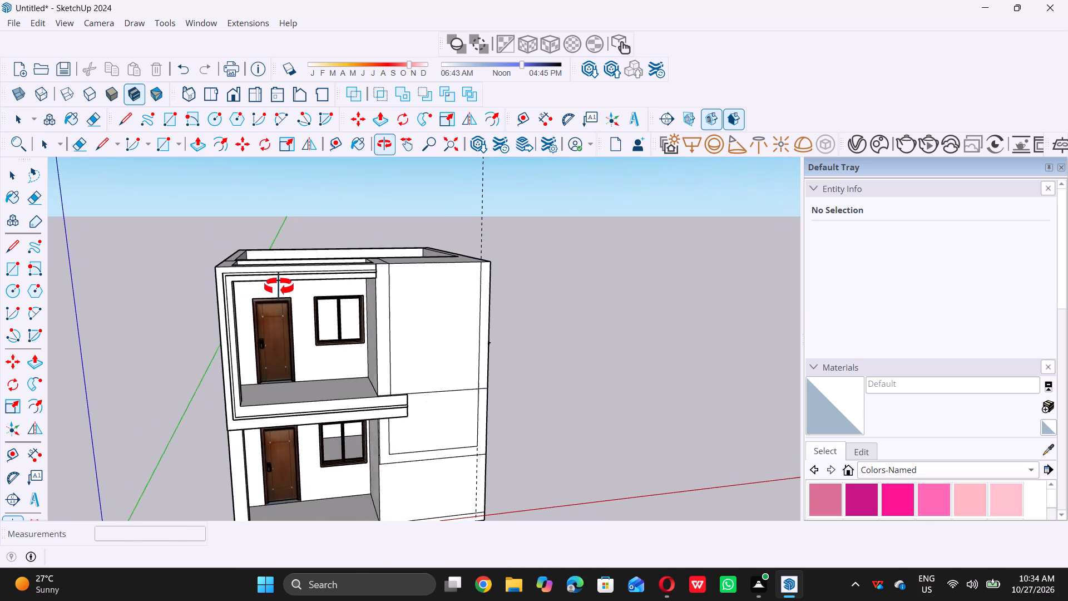
{"action": "middle_click_drag", "start_coordinate": [279, 287], "coordinate": [327, 316]}
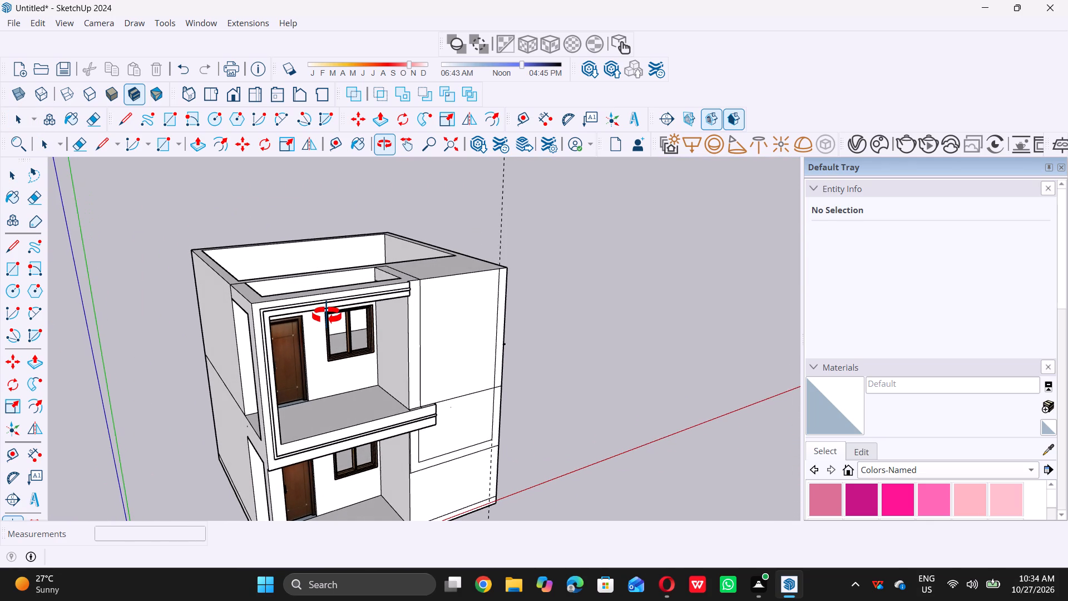
{"action": "middle_click_drag", "start_coordinate": [327, 316], "coordinate": [308, 311]}
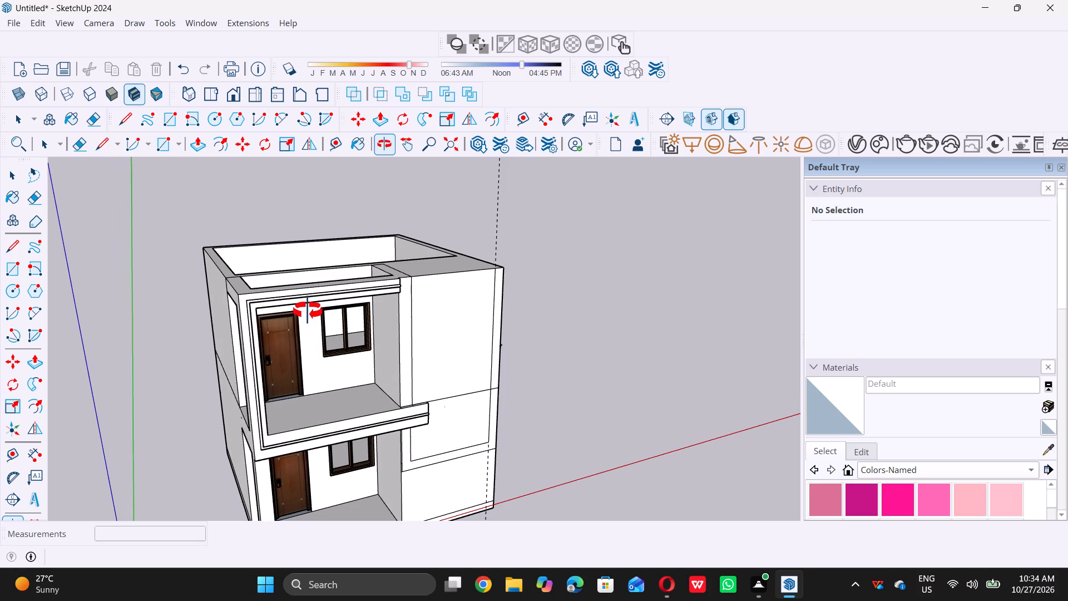
{"action": "middle_click_drag", "start_coordinate": [308, 311], "coordinate": [290, 302]}
{"action": "middle_click_drag", "start_coordinate": [393, 309], "coordinate": [366, 297]}
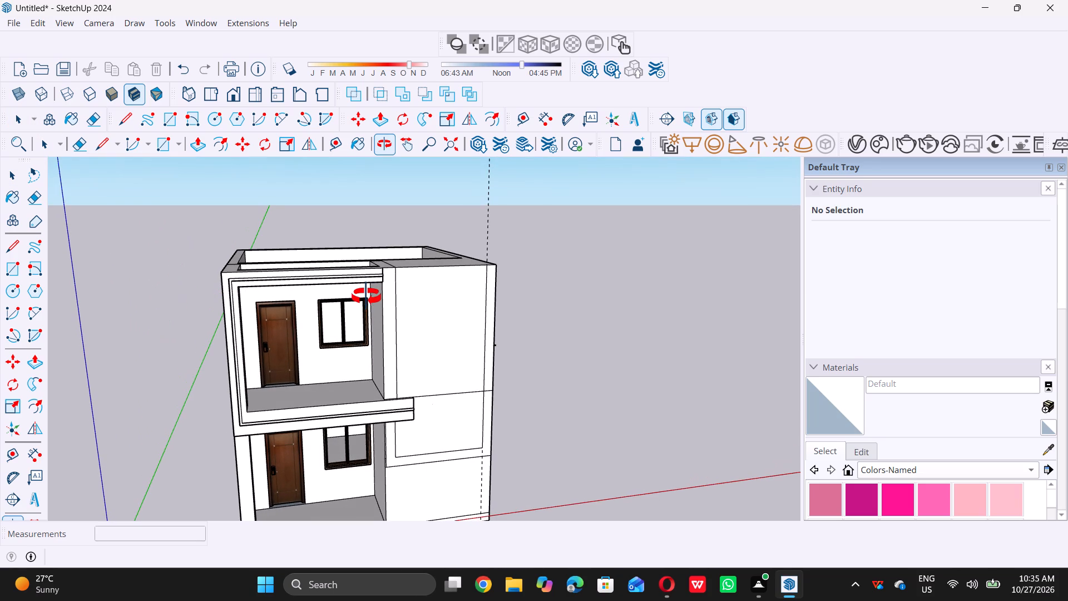
{"action": "middle_click_drag", "start_coordinate": [366, 297], "coordinate": [372, 289]}
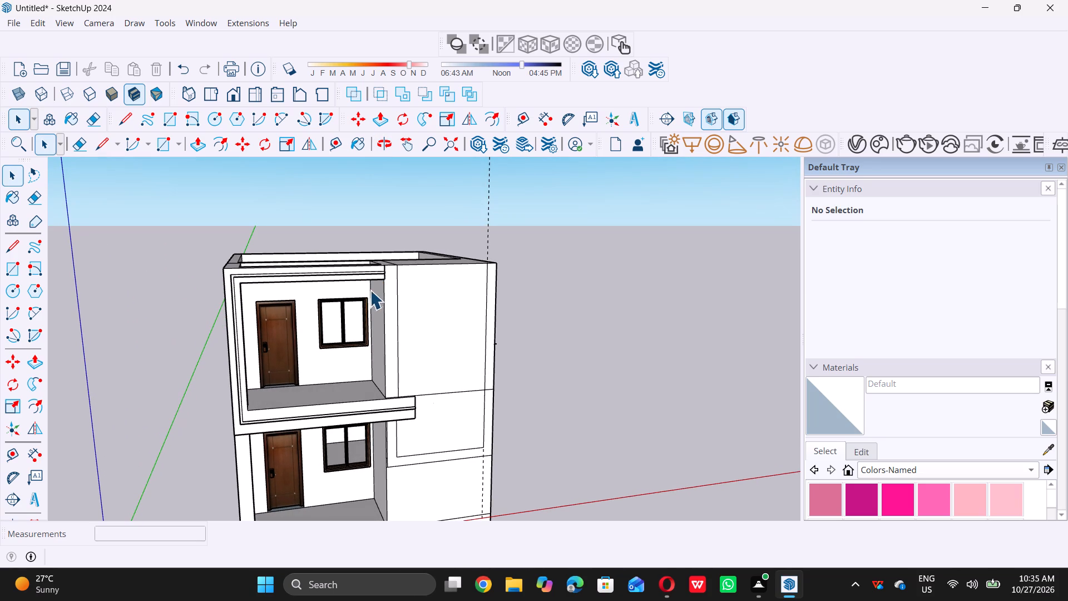
{"action": "scroll", "coordinate": [338, 265], "scroll_direction": "up", "scroll_amount": 7}
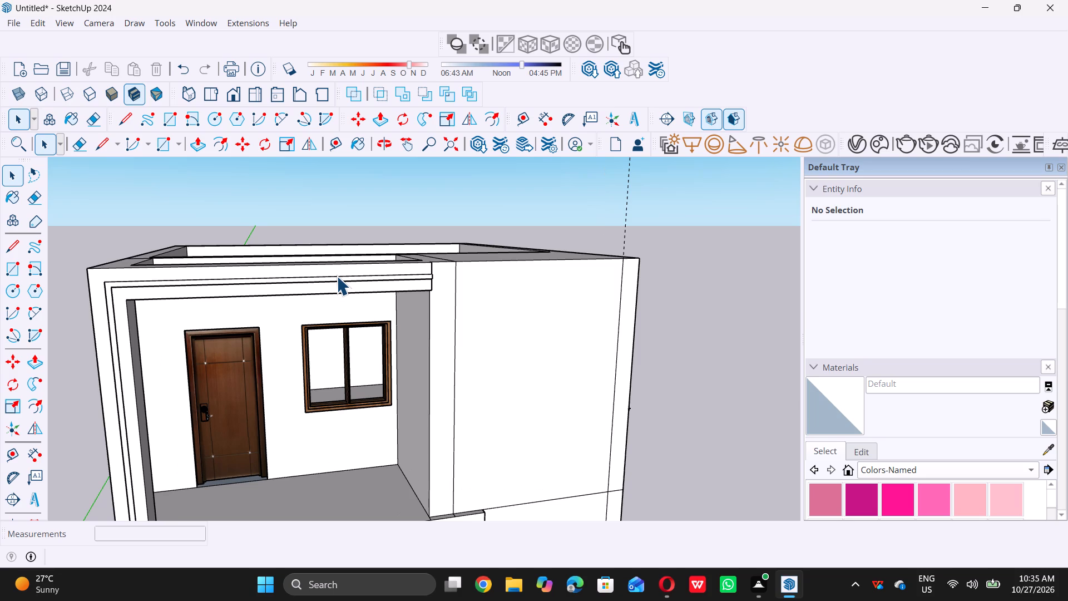
{"action": "scroll", "coordinate": [337, 277], "scroll_direction": "down", "scroll_amount": 3}
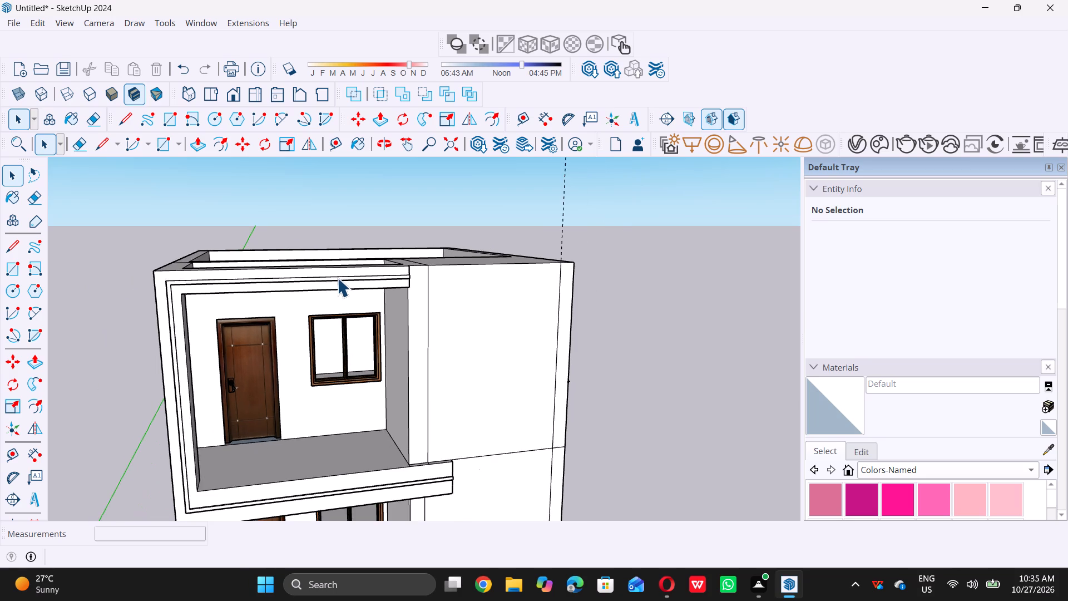
{"action": "scroll", "coordinate": [338, 278], "scroll_direction": "down", "scroll_amount": 3}
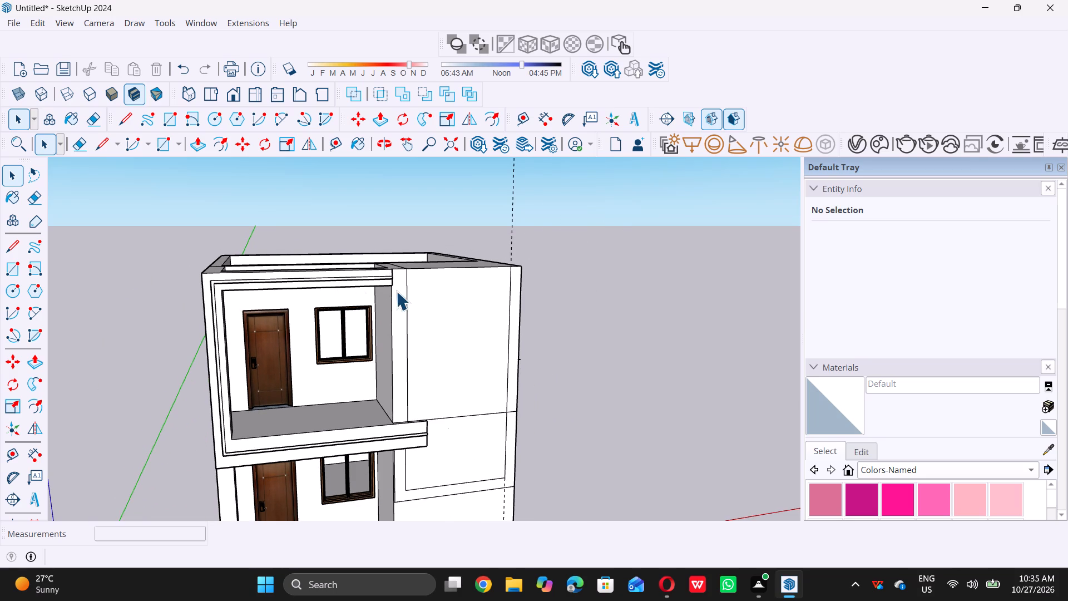
Place a vertical guide line about 2' 3 3/16" from the upper front wall's porch-side edge, at the end of the frame's bottom beam.
{"action": "middle_click_drag", "start_coordinate": [396, 291], "coordinate": [273, 284]}
{"action": "scroll", "coordinate": [364, 278], "scroll_direction": "up", "scroll_amount": 5}
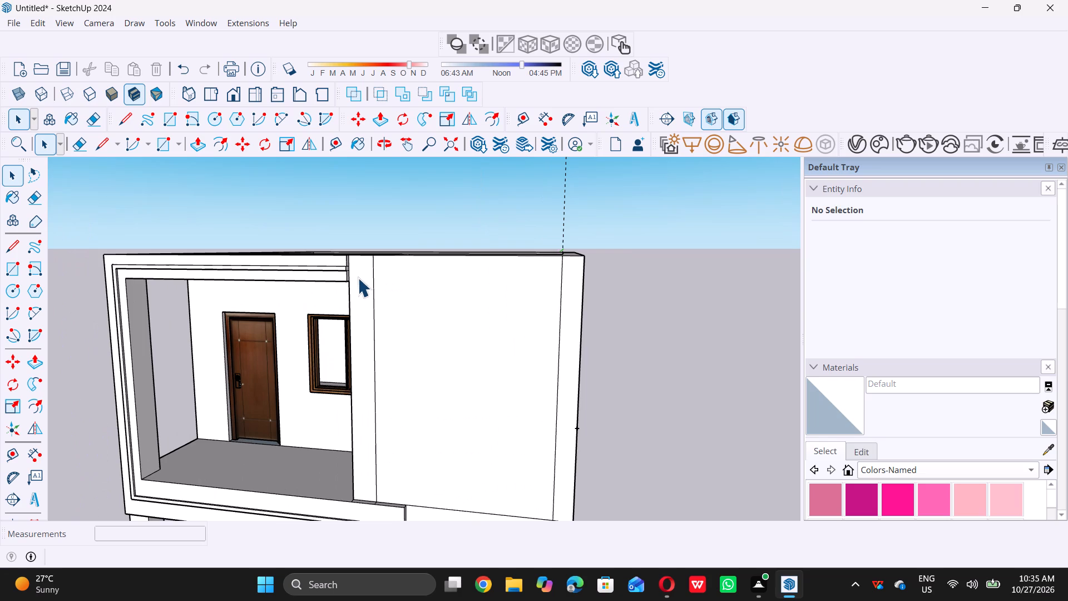
{"action": "scroll", "coordinate": [363, 273], "scroll_direction": "down", "scroll_amount": 4}
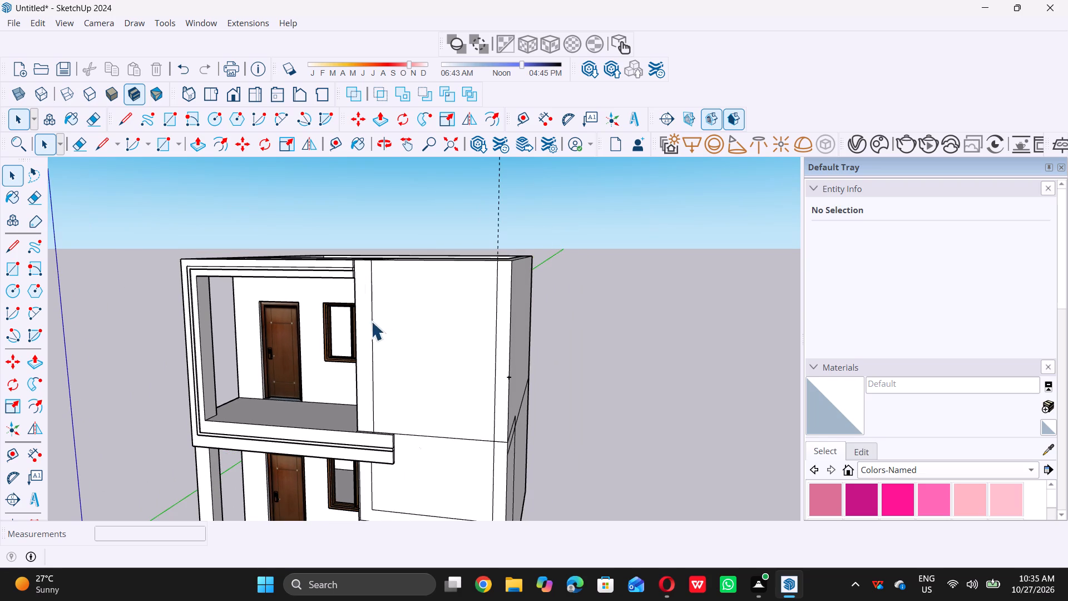
{"action": "middle_click_drag", "start_coordinate": [371, 321], "coordinate": [421, 309]}
{"action": "scroll", "coordinate": [389, 359], "scroll_direction": "up", "scroll_amount": 6}
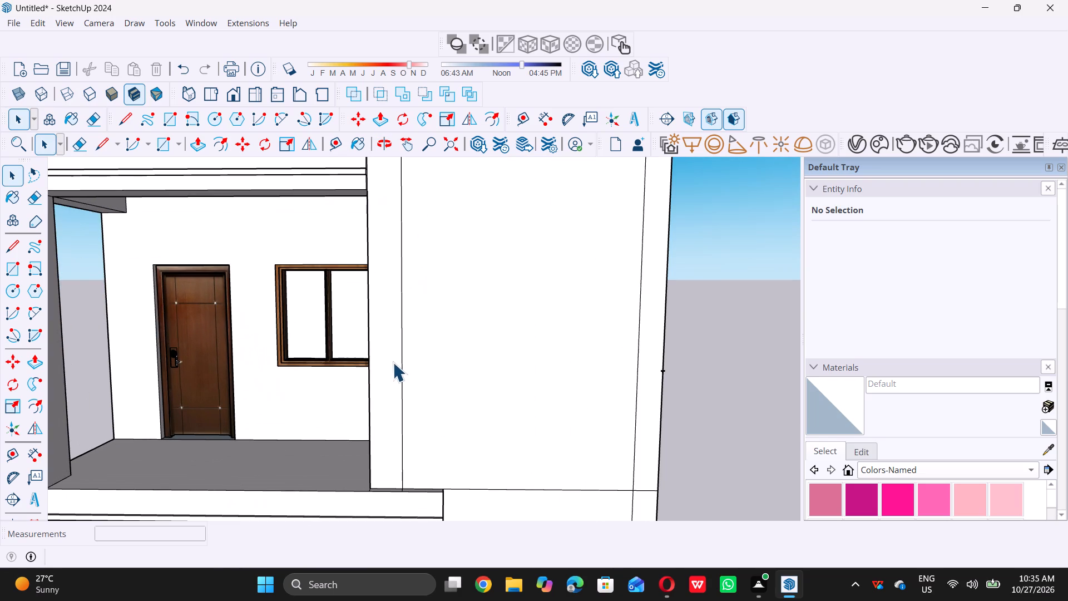
{"action": "key", "text": "t"}
{"action": "left_click", "coordinate": [367, 344]}
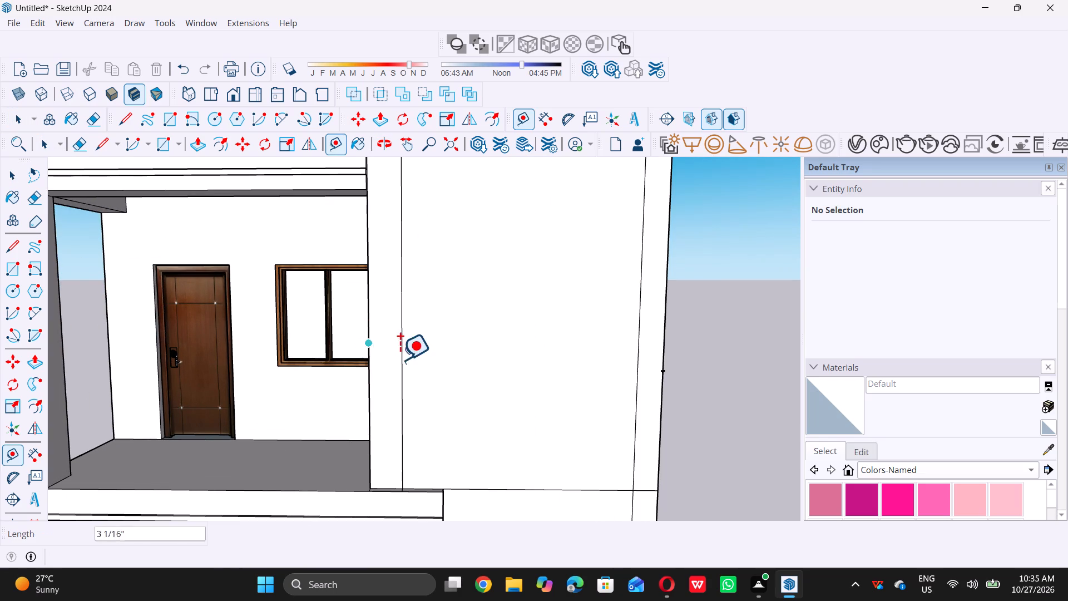
{"action": "left_click", "coordinate": [442, 489]}
{"action": "key", "text": "space"}
{"action": "scroll", "coordinate": [434, 507], "scroll_direction": "down", "scroll_amount": 6}
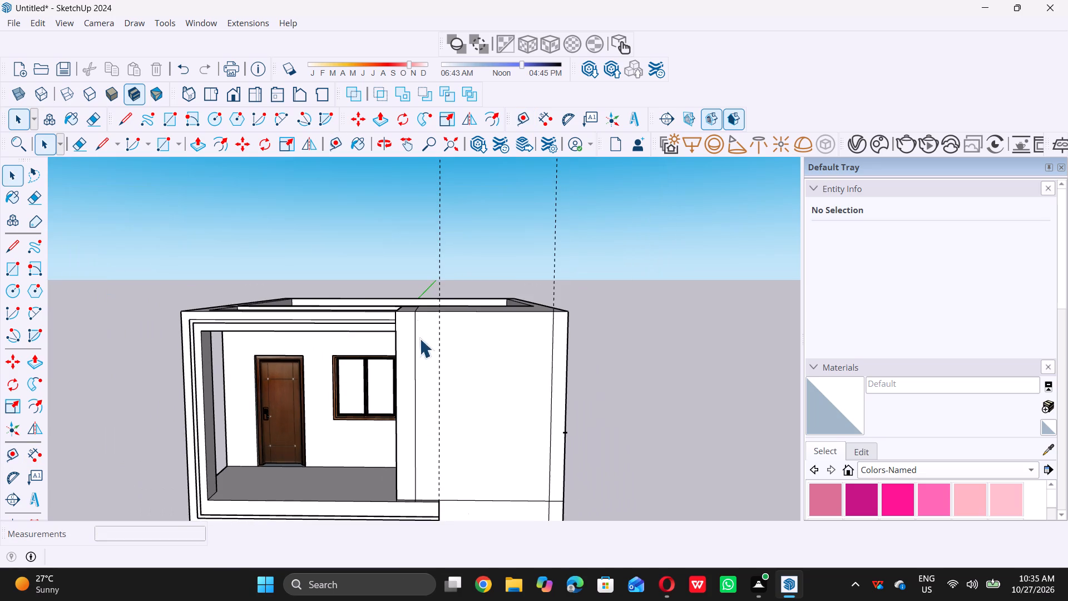
Examine the stepped end faces of the frame's top beam where it meets the upper front wall from several angles.
{"action": "middle_click_drag", "start_coordinate": [418, 336], "coordinate": [355, 297]}
{"action": "scroll", "coordinate": [373, 309], "scroll_direction": "up", "scroll_amount": 11}
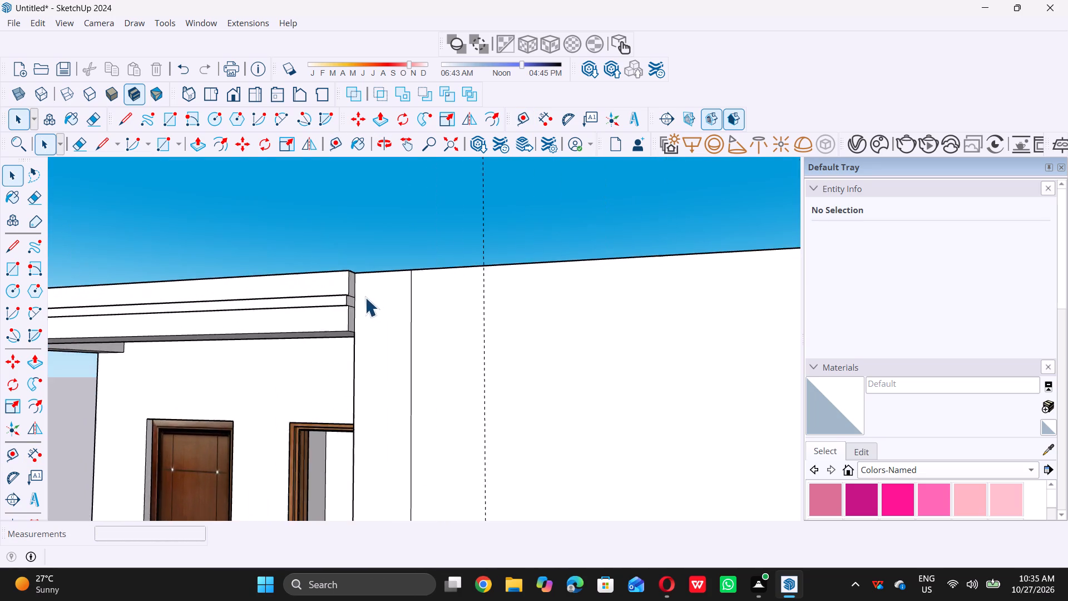
{"action": "scroll", "coordinate": [362, 298], "scroll_direction": "up", "scroll_amount": 5}
{"action": "middle_click_drag", "start_coordinate": [331, 296], "coordinate": [281, 297]}
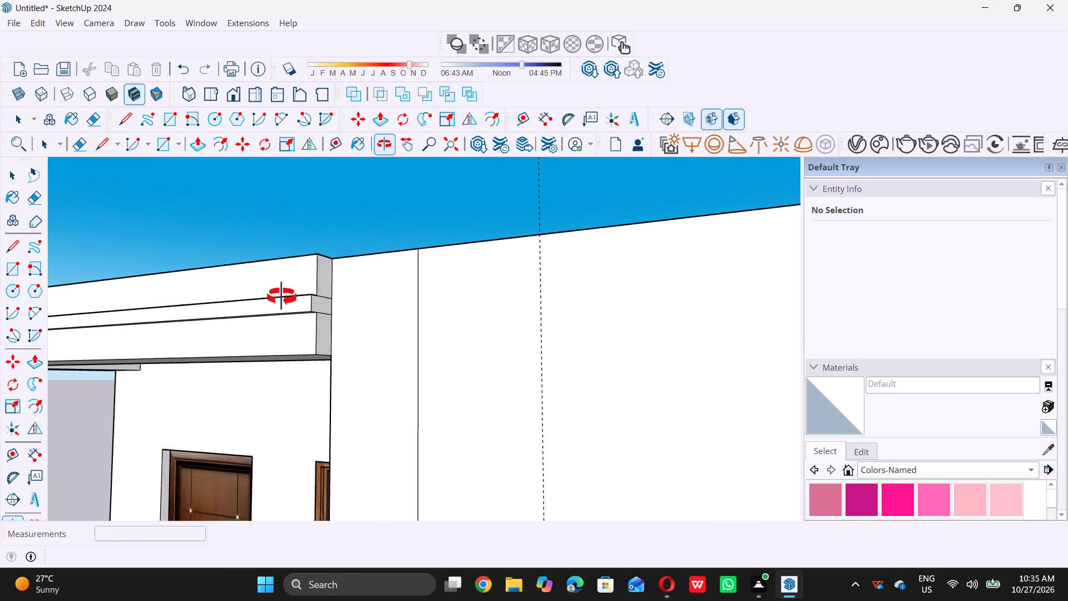
{"action": "middle_click_drag", "start_coordinate": [281, 297], "coordinate": [264, 299]}
{"action": "scroll", "coordinate": [263, 304], "scroll_direction": "up", "scroll_amount": 13}
{"action": "middle_click_drag", "start_coordinate": [276, 318], "coordinate": [286, 377]}
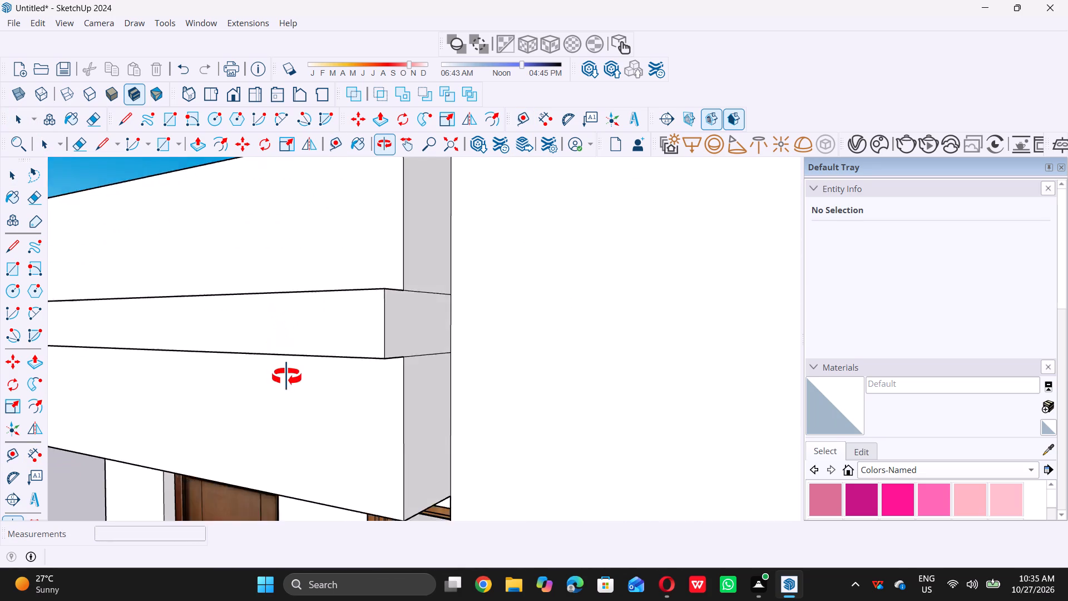
{"action": "middle_click_drag", "start_coordinate": [286, 377], "coordinate": [281, 255]}
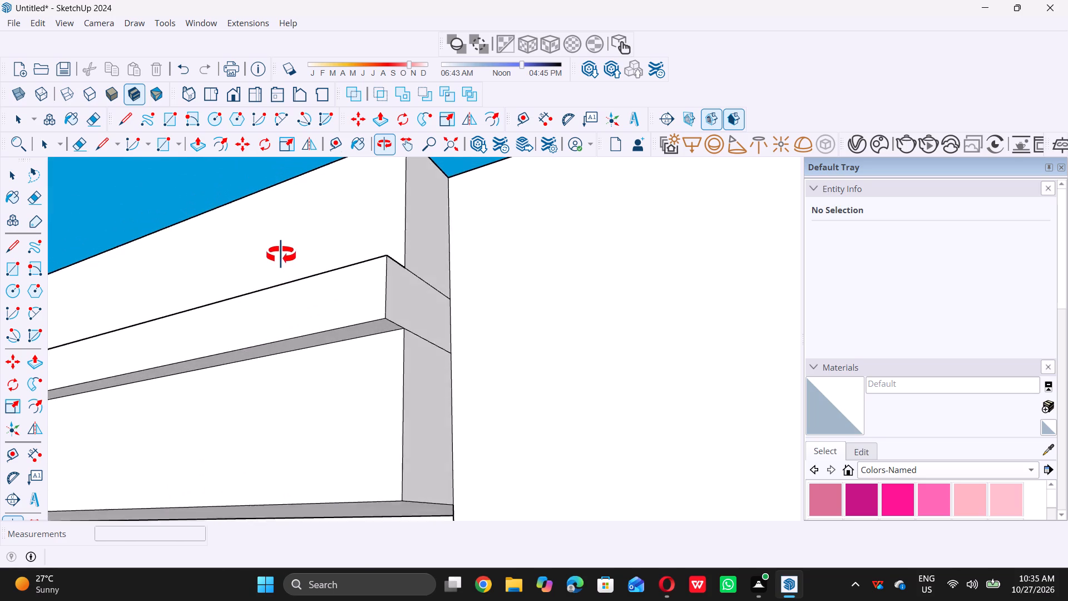
{"action": "middle_click_drag", "start_coordinate": [281, 255], "coordinate": [278, 289]}
{"action": "scroll", "coordinate": [288, 305], "scroll_direction": "down", "scroll_amount": 5}
{"action": "scroll", "coordinate": [388, 378], "scroll_direction": "down", "scroll_amount": 4}
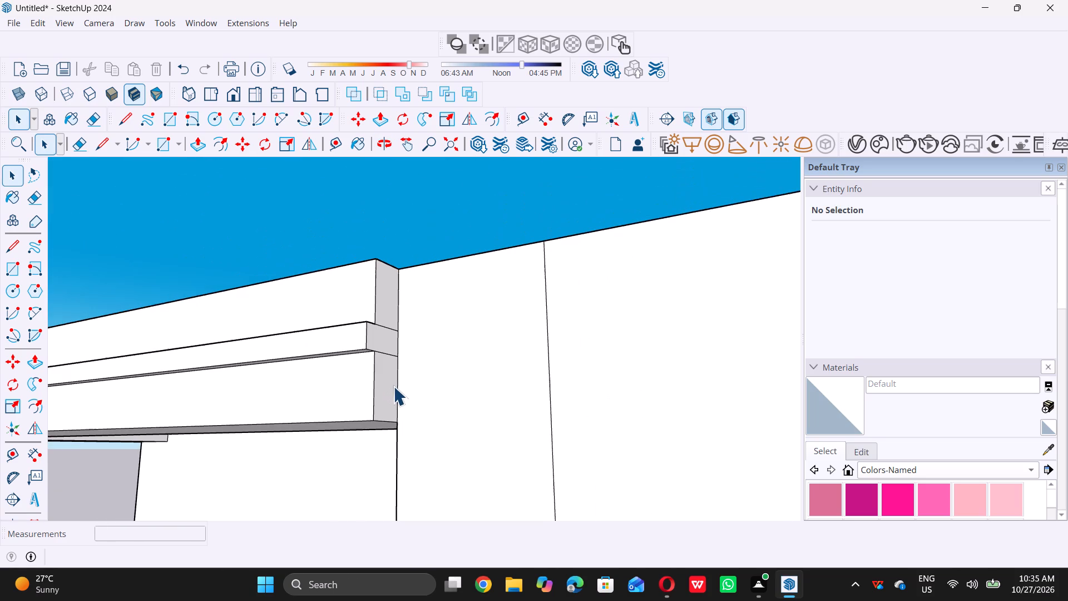
{"action": "scroll", "coordinate": [389, 390], "scroll_direction": "up", "scroll_amount": 2}
{"action": "left_click", "coordinate": [386, 388]}
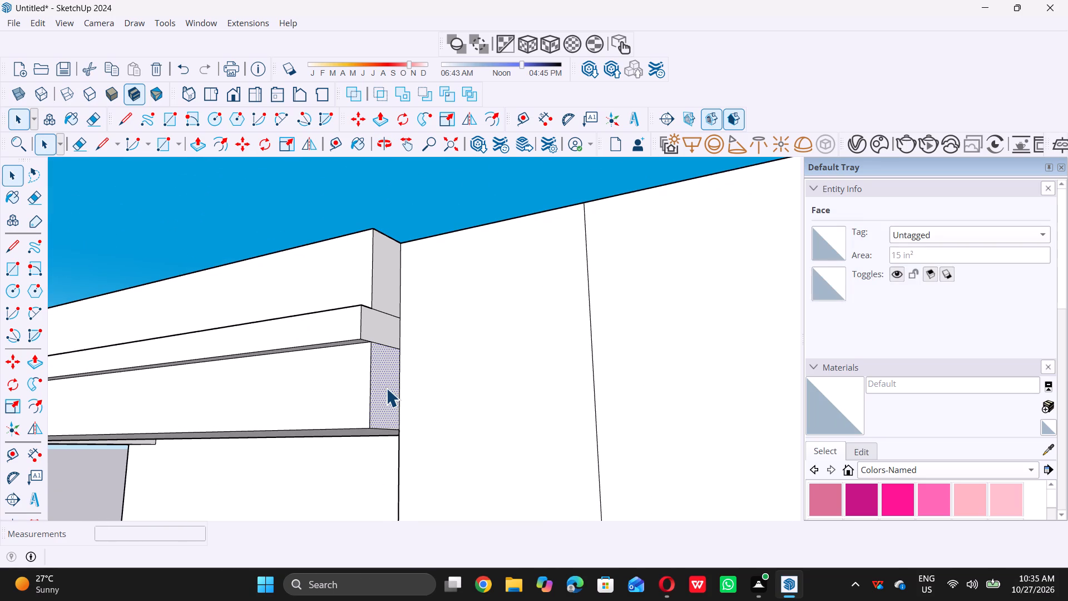
{"action": "scroll", "coordinate": [394, 386], "scroll_direction": "down", "scroll_amount": 9}
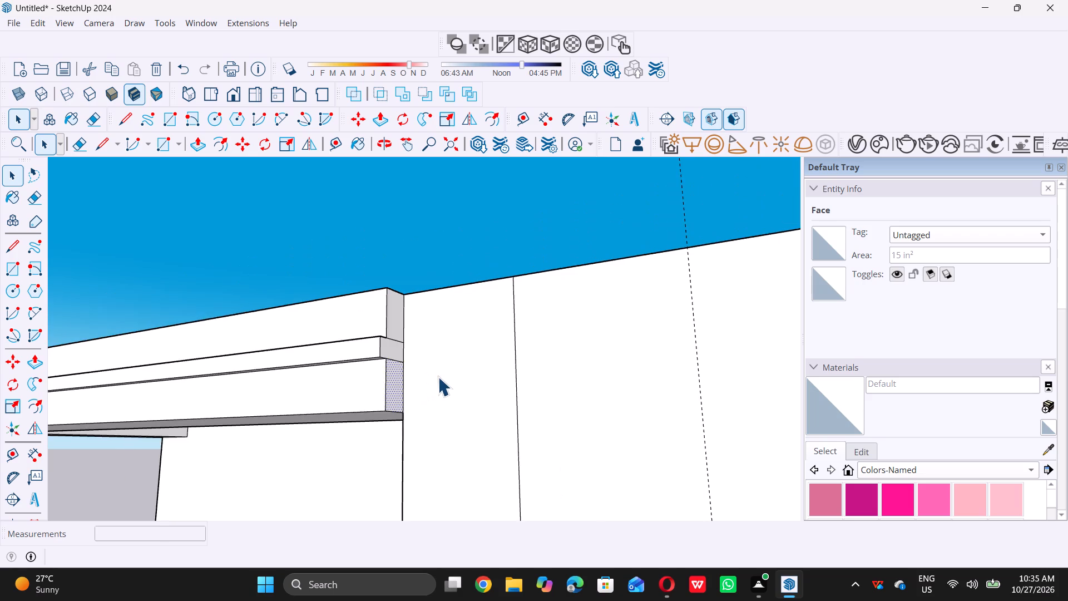
{"action": "scroll", "coordinate": [438, 377], "scroll_direction": "down", "scroll_amount": 2}
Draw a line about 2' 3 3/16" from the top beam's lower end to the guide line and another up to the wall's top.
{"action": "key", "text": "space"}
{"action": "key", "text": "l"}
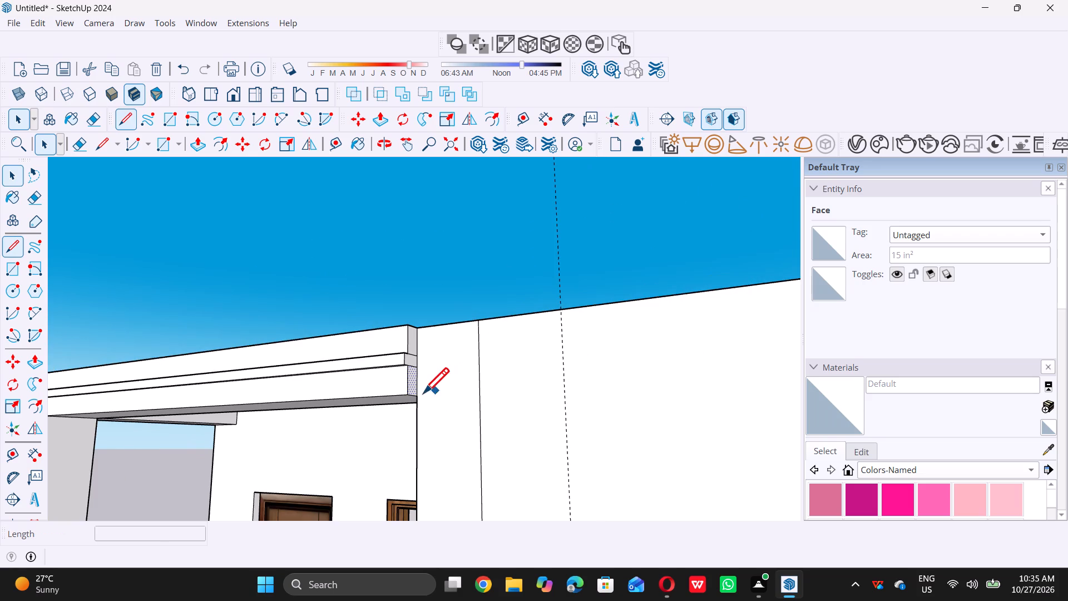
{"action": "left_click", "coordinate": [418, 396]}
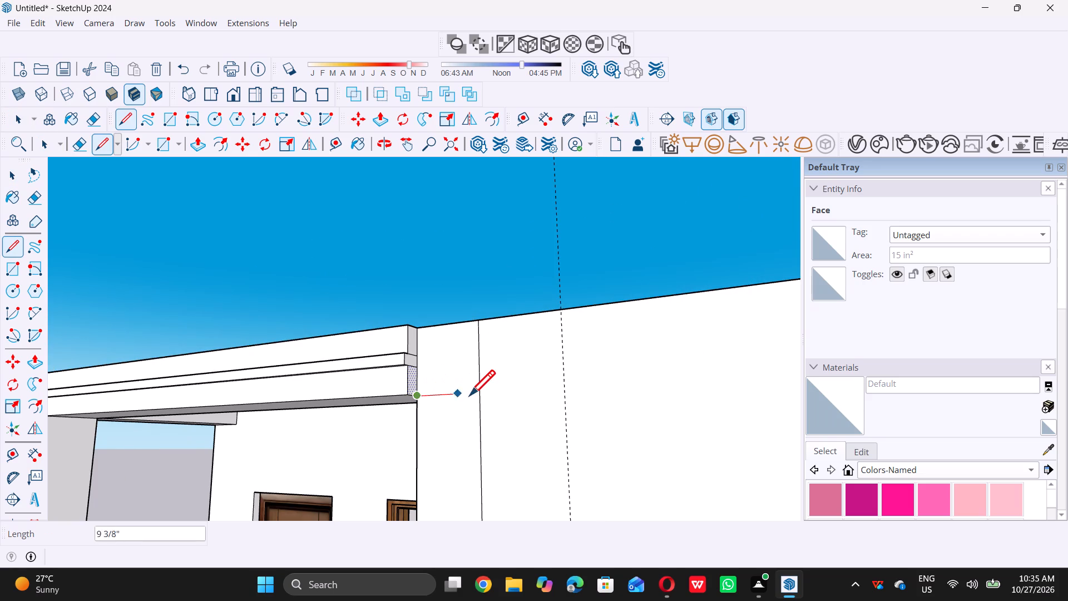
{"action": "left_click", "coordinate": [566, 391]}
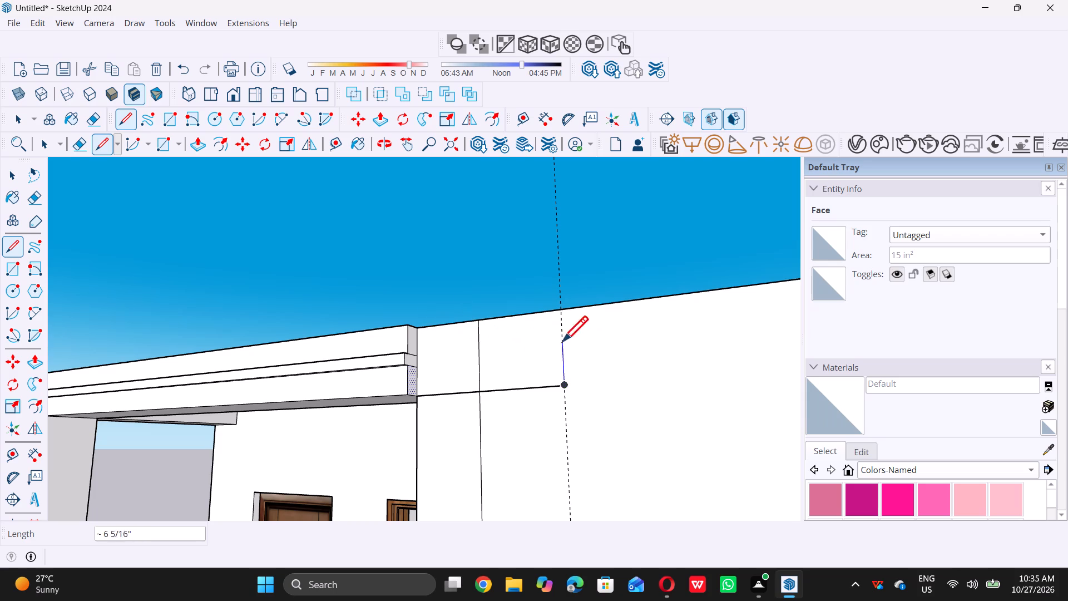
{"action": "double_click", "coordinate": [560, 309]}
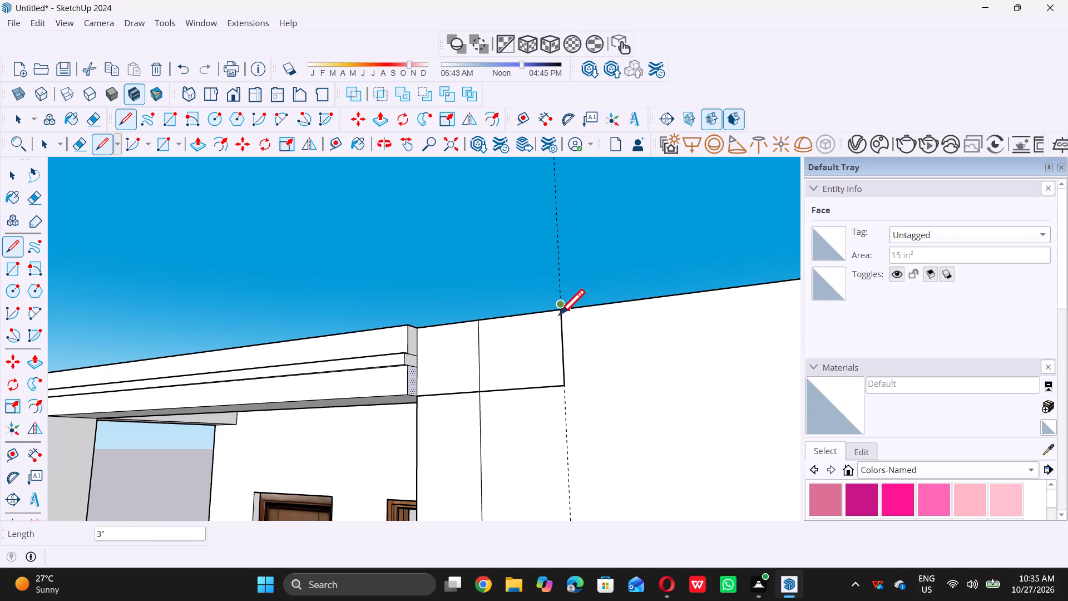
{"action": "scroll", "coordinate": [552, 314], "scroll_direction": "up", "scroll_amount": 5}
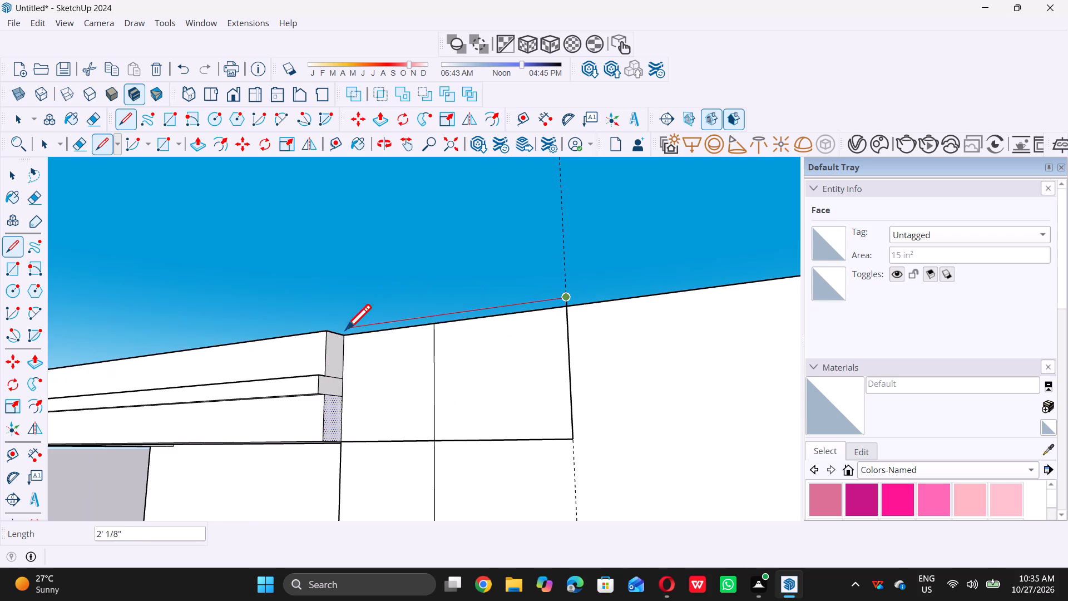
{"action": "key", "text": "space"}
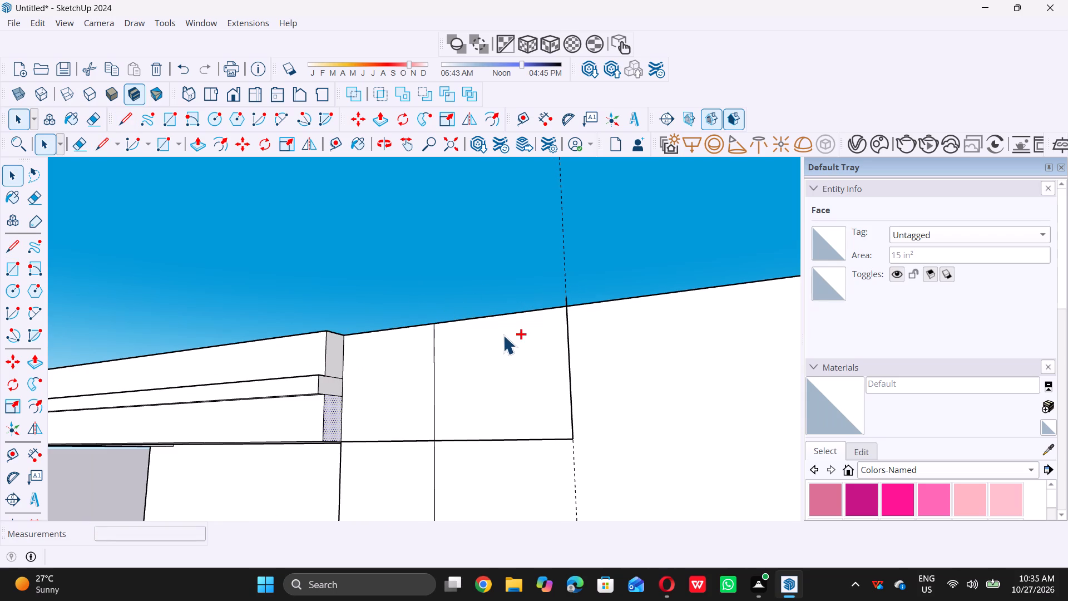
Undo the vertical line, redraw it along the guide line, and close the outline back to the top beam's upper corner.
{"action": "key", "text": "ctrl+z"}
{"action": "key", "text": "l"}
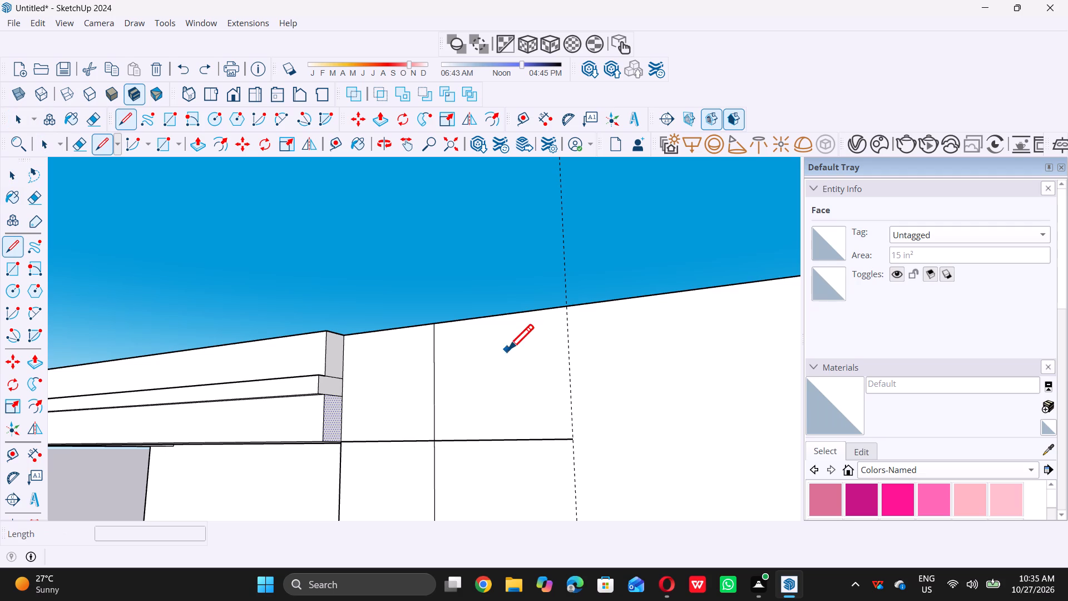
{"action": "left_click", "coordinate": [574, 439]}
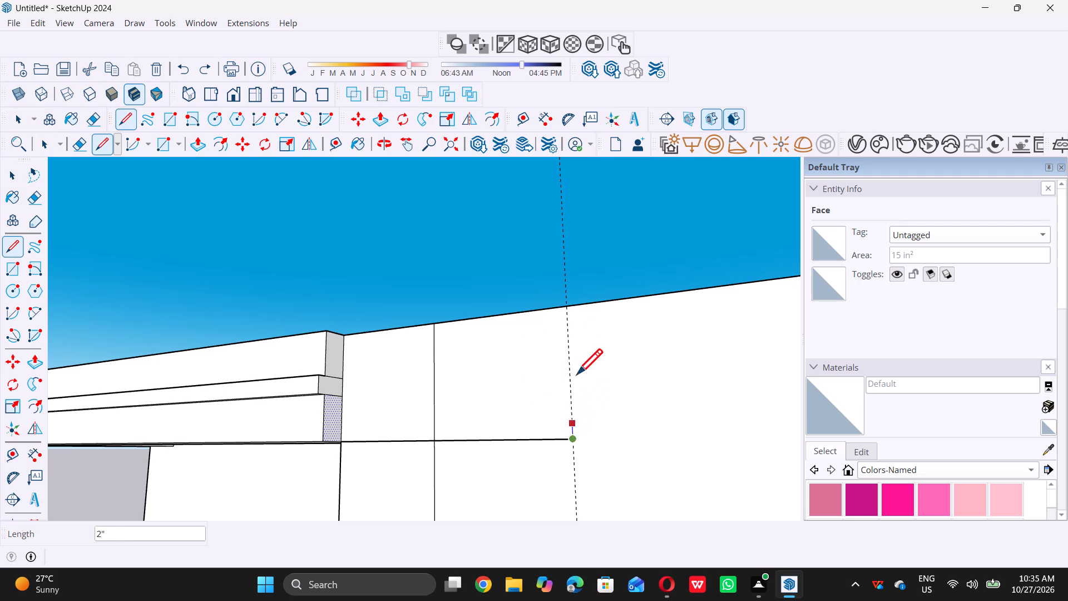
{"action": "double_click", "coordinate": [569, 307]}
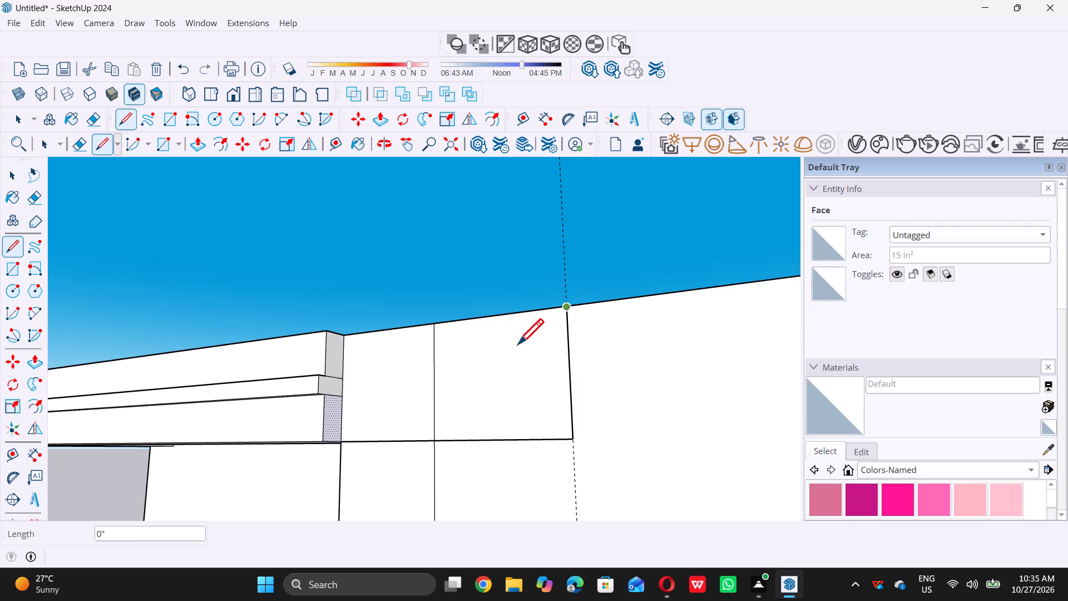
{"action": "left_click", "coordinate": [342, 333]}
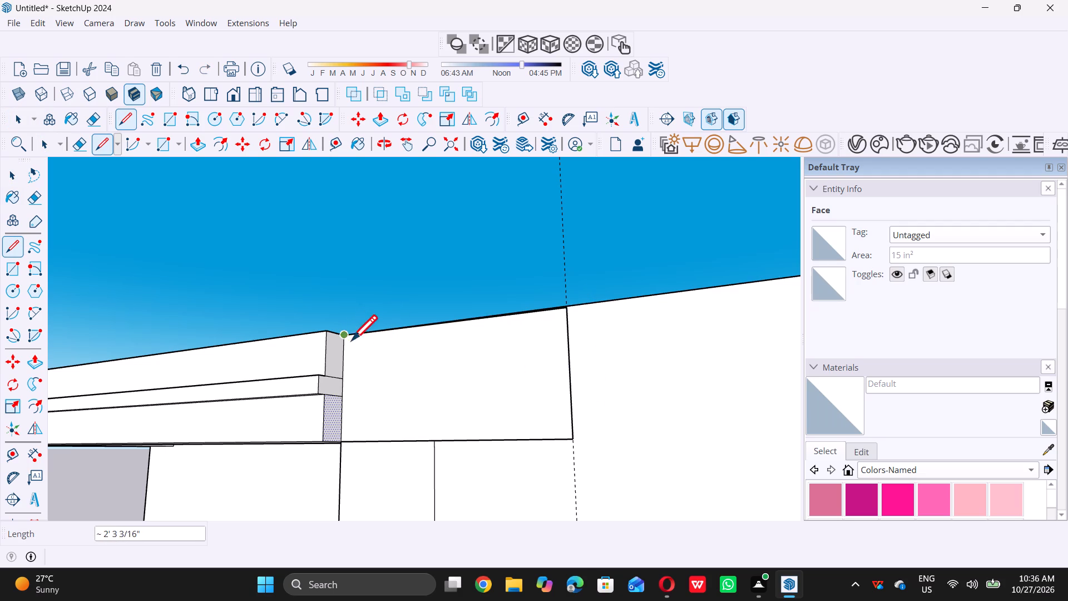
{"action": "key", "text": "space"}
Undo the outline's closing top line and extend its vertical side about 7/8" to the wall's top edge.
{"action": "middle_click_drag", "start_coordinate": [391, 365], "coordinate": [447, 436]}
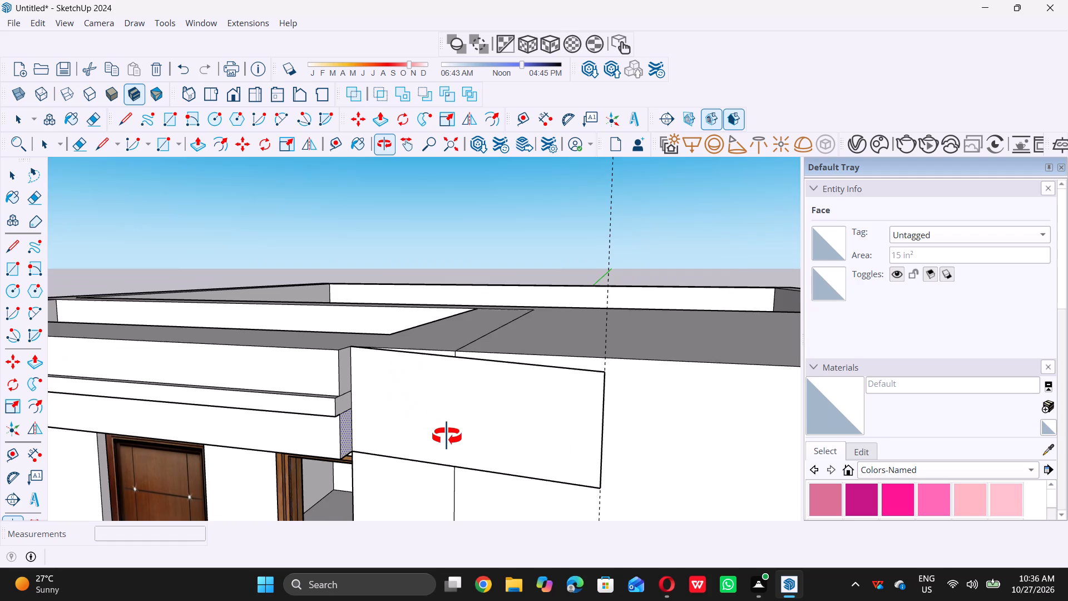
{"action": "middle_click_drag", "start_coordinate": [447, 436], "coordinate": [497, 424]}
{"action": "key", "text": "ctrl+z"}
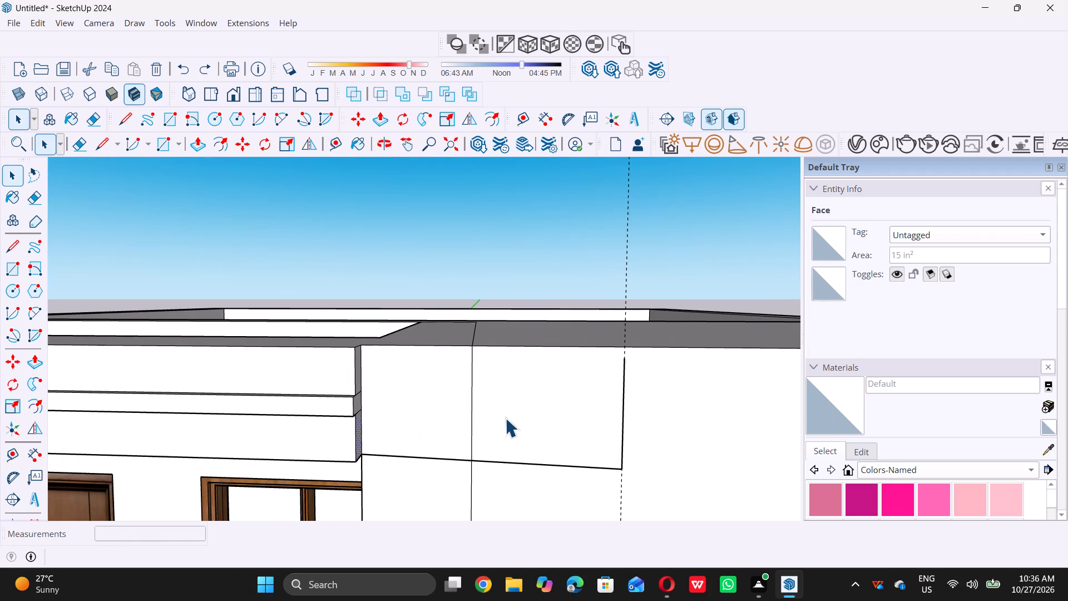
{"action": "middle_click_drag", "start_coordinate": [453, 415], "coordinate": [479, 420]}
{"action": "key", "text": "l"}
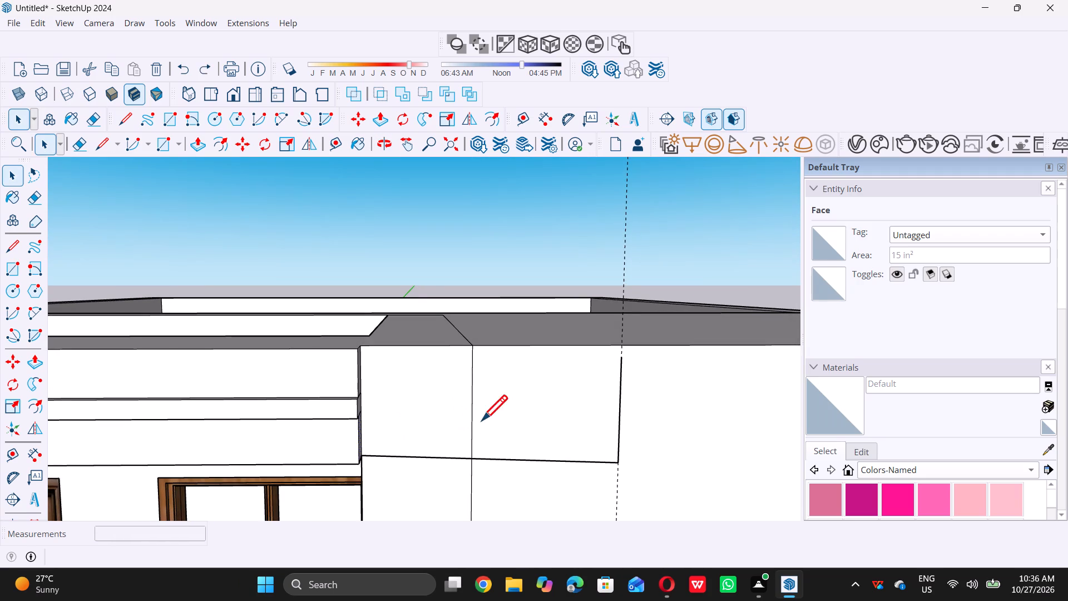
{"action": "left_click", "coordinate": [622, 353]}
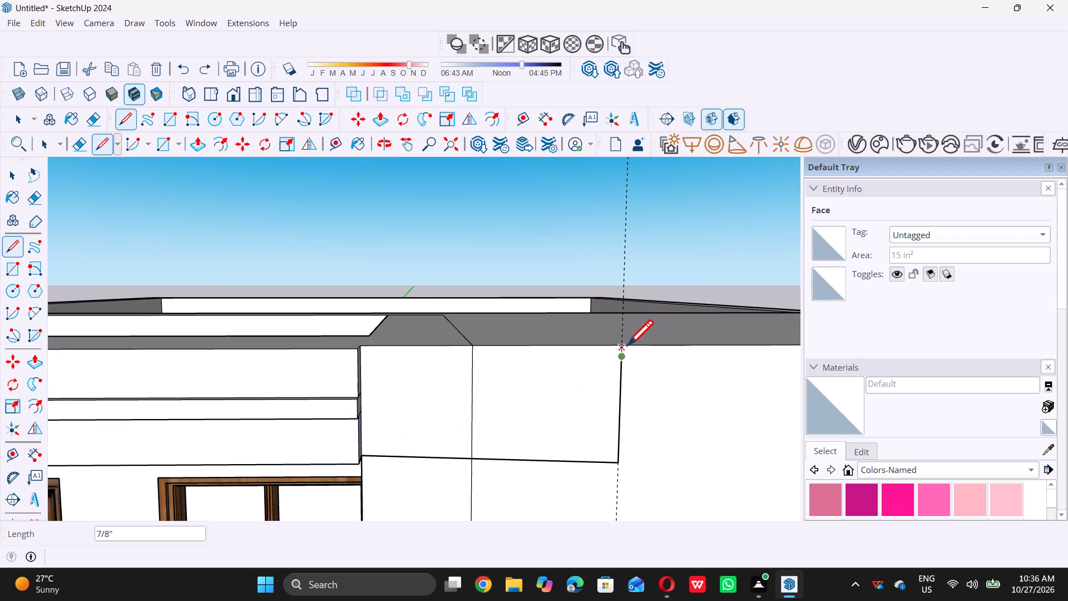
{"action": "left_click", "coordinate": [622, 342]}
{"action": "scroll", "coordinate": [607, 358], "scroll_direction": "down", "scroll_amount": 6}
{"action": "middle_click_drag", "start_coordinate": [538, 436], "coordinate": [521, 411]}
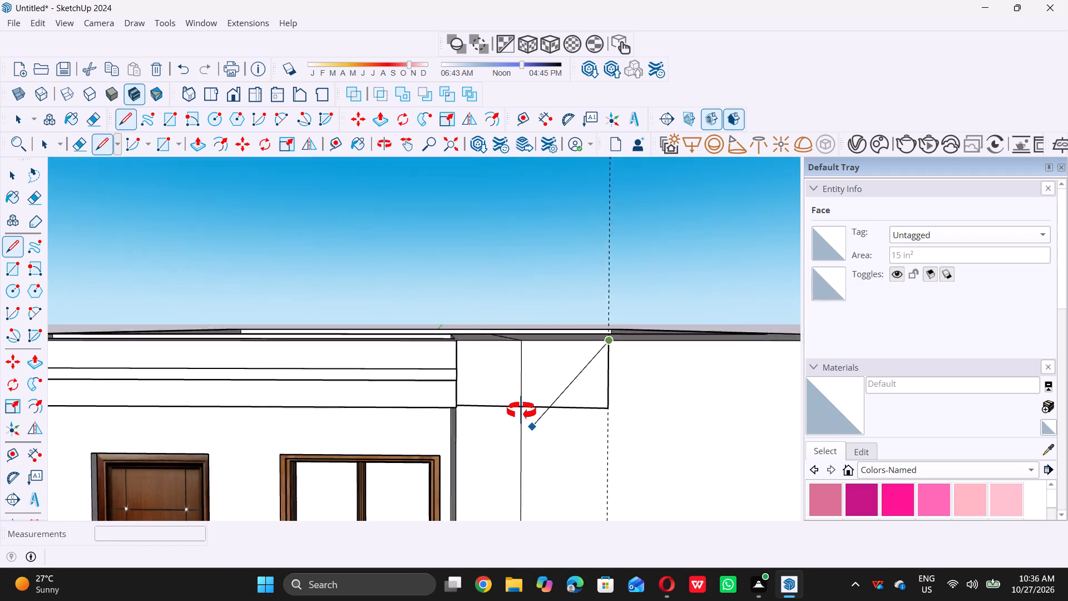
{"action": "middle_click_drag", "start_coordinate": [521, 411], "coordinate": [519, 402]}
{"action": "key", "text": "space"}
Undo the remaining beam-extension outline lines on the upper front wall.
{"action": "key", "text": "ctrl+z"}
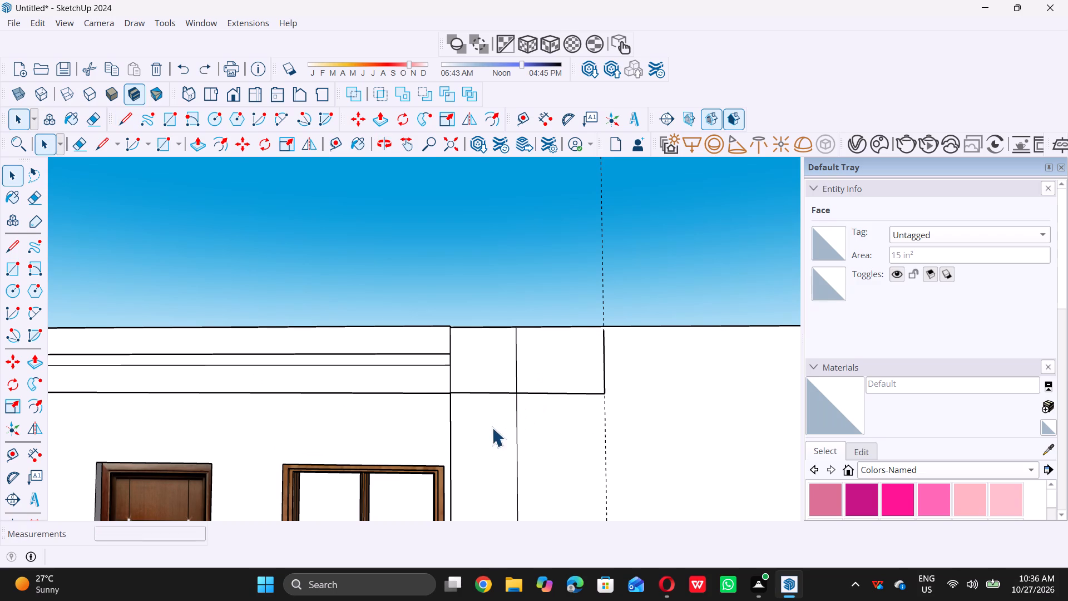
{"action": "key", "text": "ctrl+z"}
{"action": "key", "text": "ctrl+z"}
Draw a 2' 3" by 1' outline on the upper front wall from the top beam's end toward the guide line.
{"action": "middle_click_drag", "start_coordinate": [512, 421], "coordinate": [517, 411]}
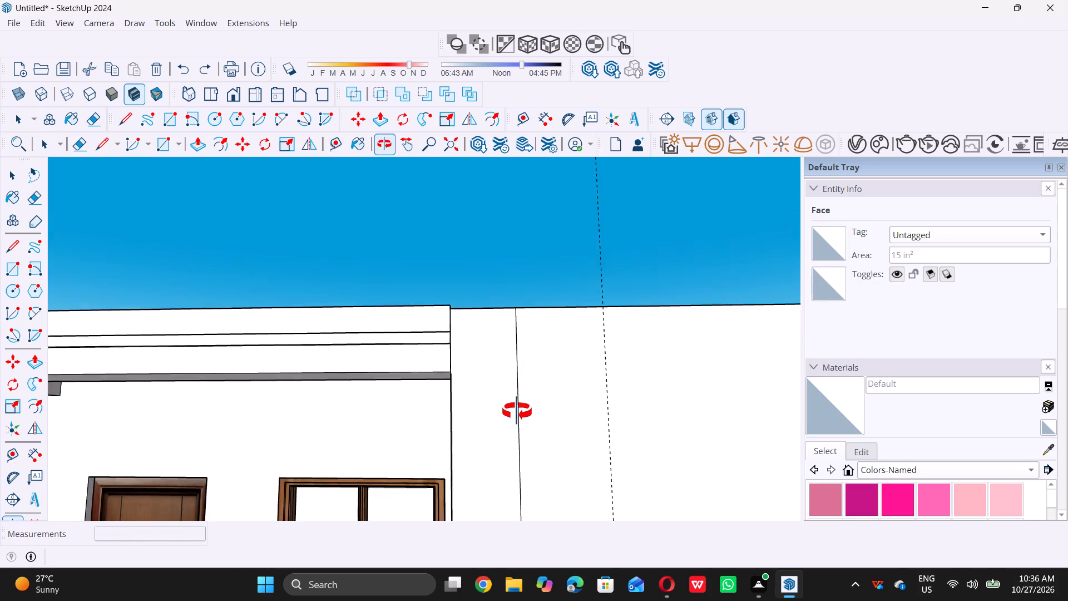
{"action": "middle_click_drag", "start_coordinate": [517, 411], "coordinate": [502, 447]}
{"action": "scroll", "coordinate": [500, 445], "scroll_direction": "up", "scroll_amount": 6}
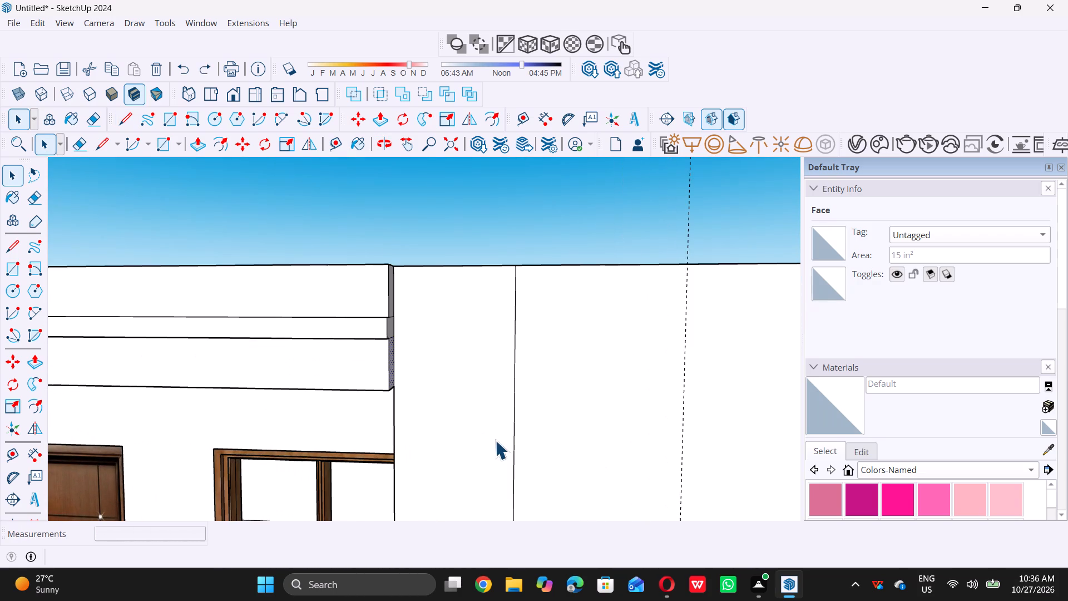
{"action": "scroll", "coordinate": [493, 376], "scroll_direction": "down", "scroll_amount": 7}
{"action": "middle_click_drag", "start_coordinate": [489, 358], "coordinate": [464, 359]}
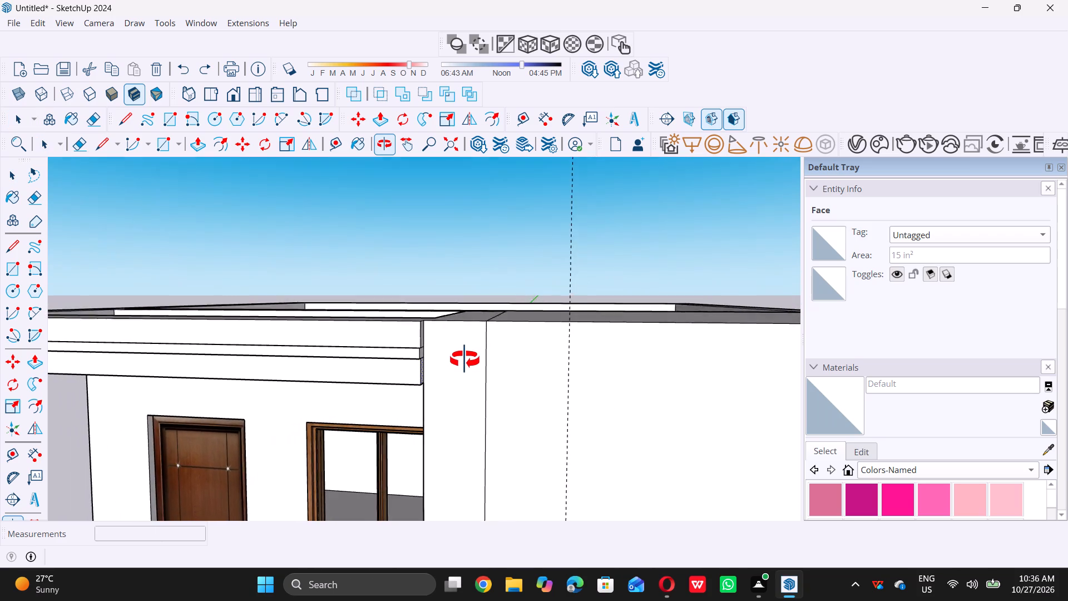
{"action": "middle_click_drag", "start_coordinate": [464, 359], "coordinate": [464, 360]}
{"action": "key", "text": "l"}
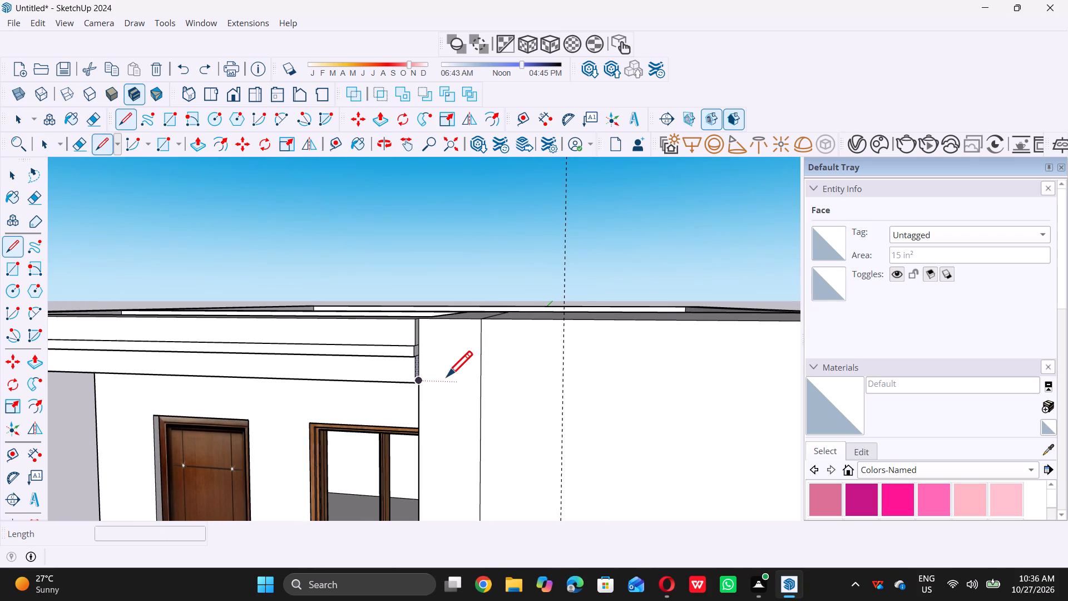
{"action": "left_click", "coordinate": [421, 379]}
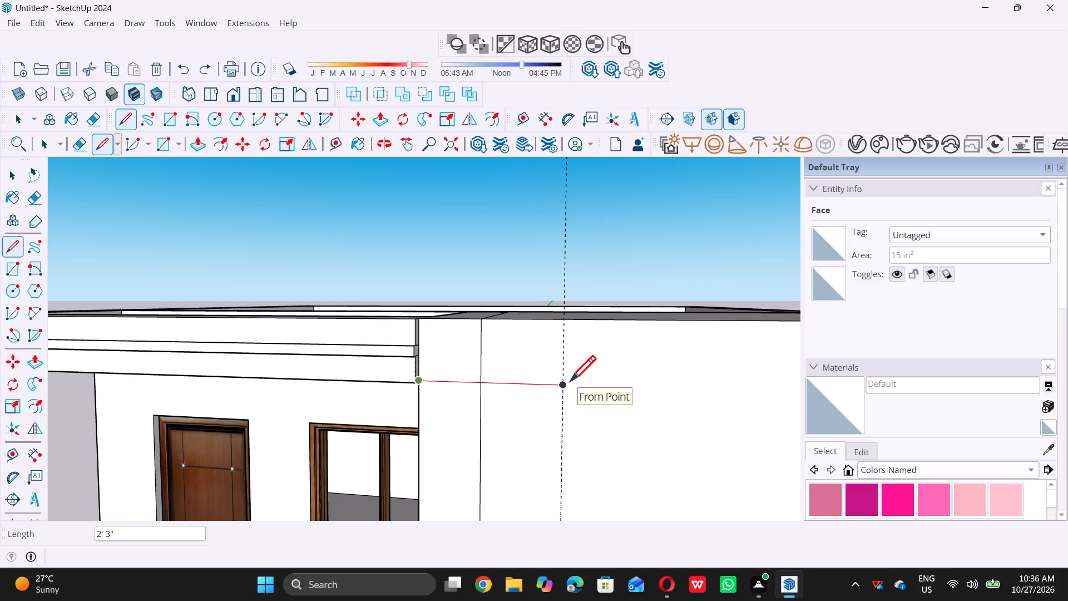
{"action": "left_click", "coordinate": [570, 381]}
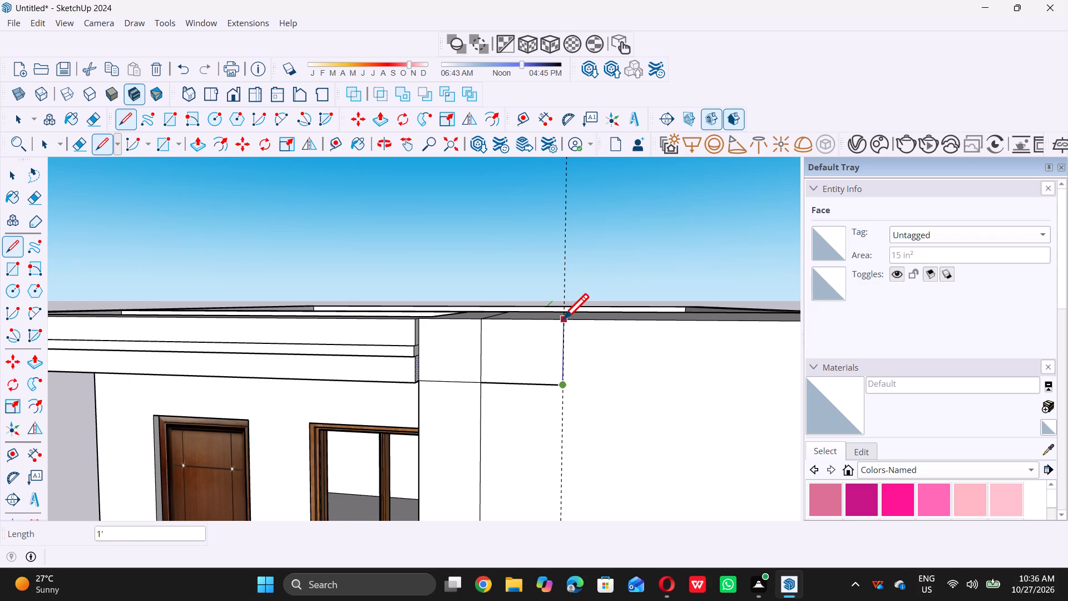
{"action": "left_click", "coordinate": [568, 322]}
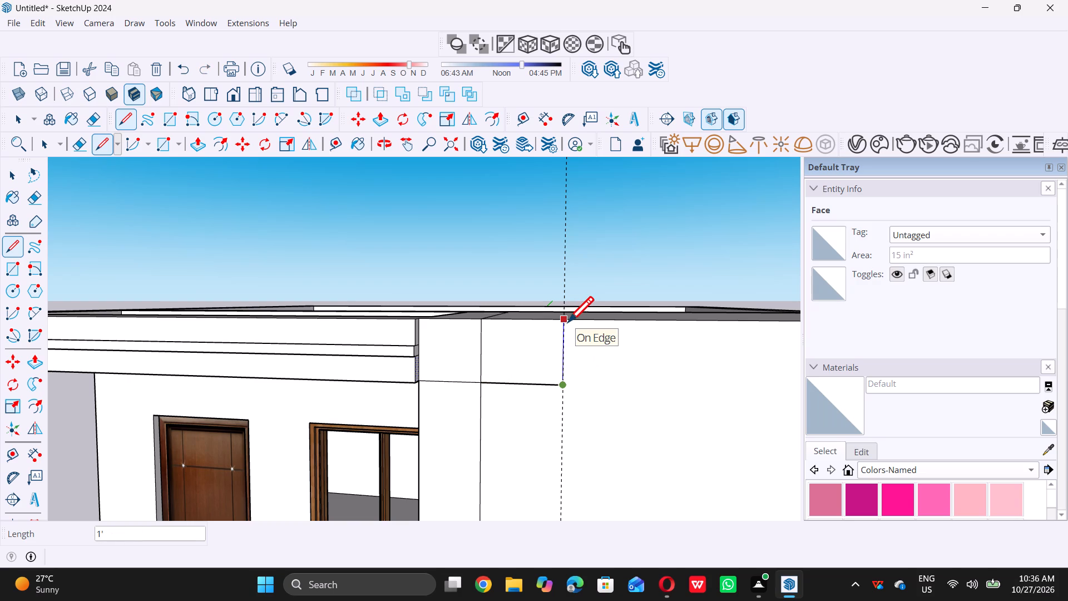
{"action": "left_click", "coordinate": [422, 317]}
{"action": "middle_click_drag", "start_coordinate": [515, 395], "coordinate": [563, 321]}
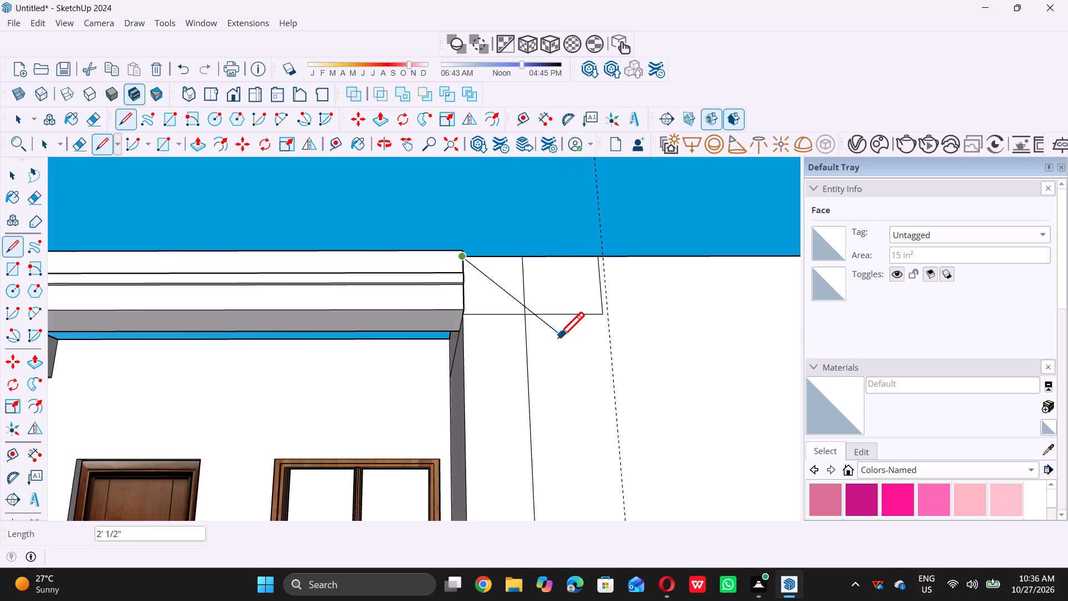
{"action": "key", "text": "space"}
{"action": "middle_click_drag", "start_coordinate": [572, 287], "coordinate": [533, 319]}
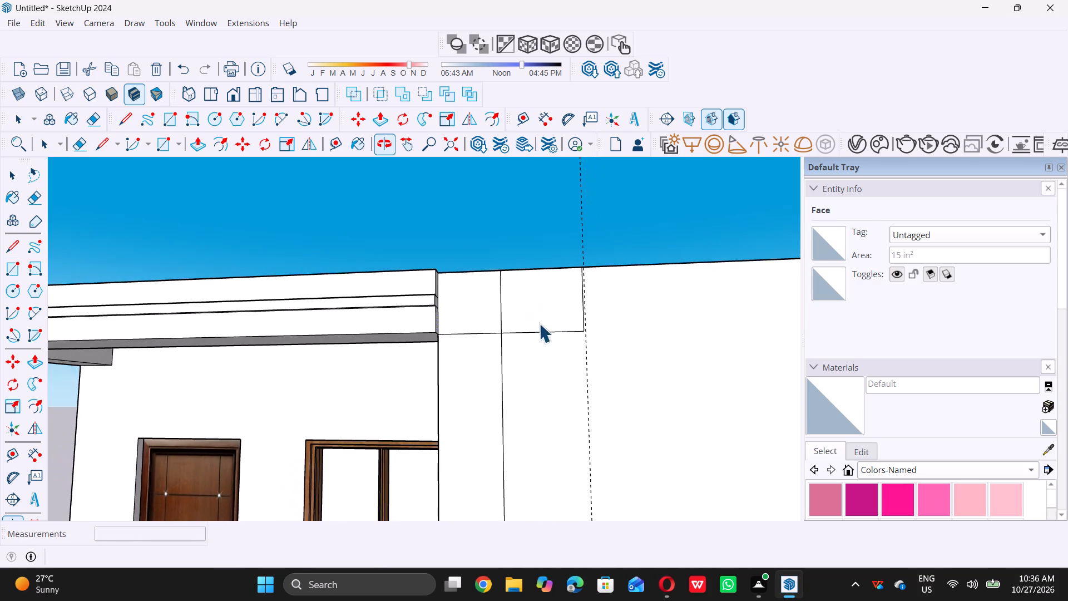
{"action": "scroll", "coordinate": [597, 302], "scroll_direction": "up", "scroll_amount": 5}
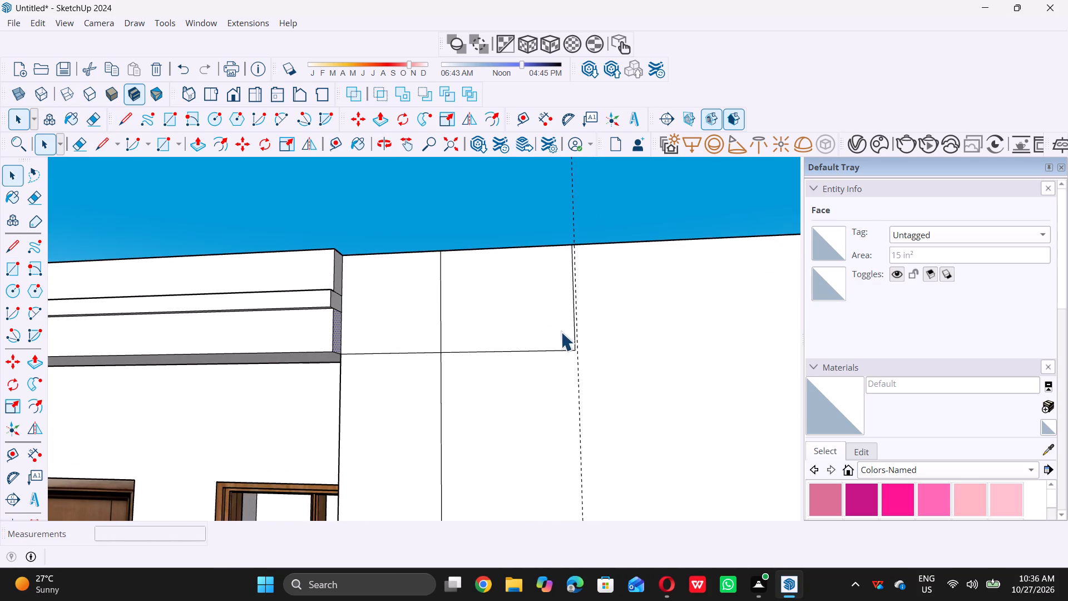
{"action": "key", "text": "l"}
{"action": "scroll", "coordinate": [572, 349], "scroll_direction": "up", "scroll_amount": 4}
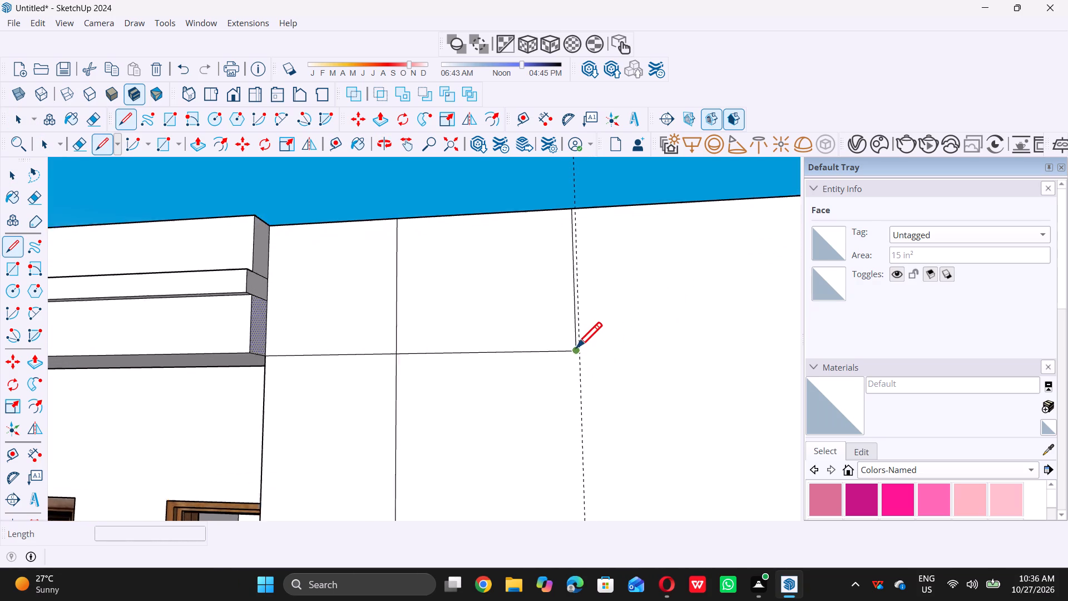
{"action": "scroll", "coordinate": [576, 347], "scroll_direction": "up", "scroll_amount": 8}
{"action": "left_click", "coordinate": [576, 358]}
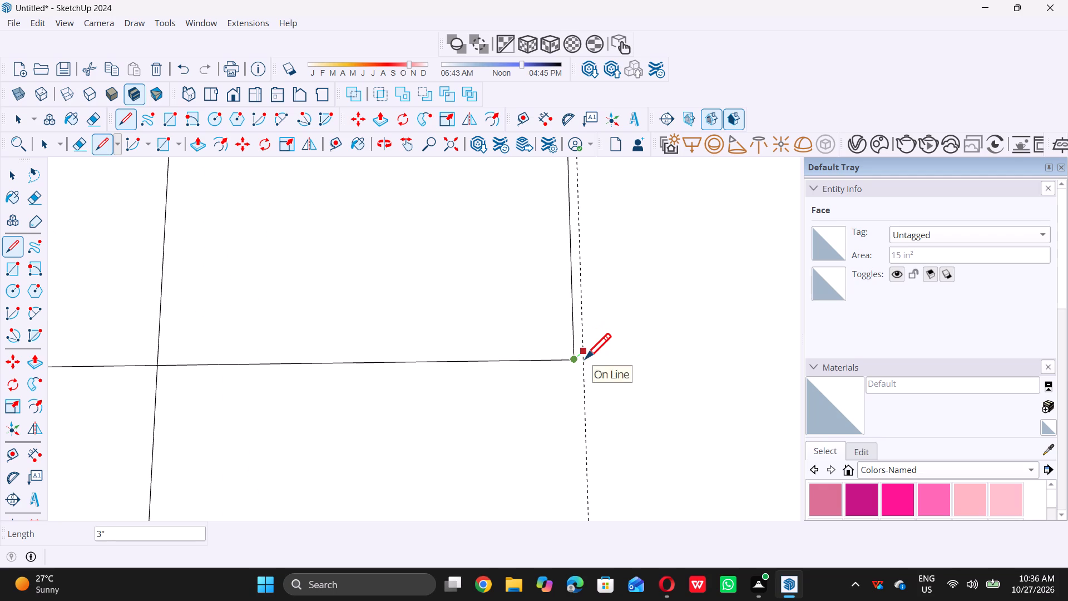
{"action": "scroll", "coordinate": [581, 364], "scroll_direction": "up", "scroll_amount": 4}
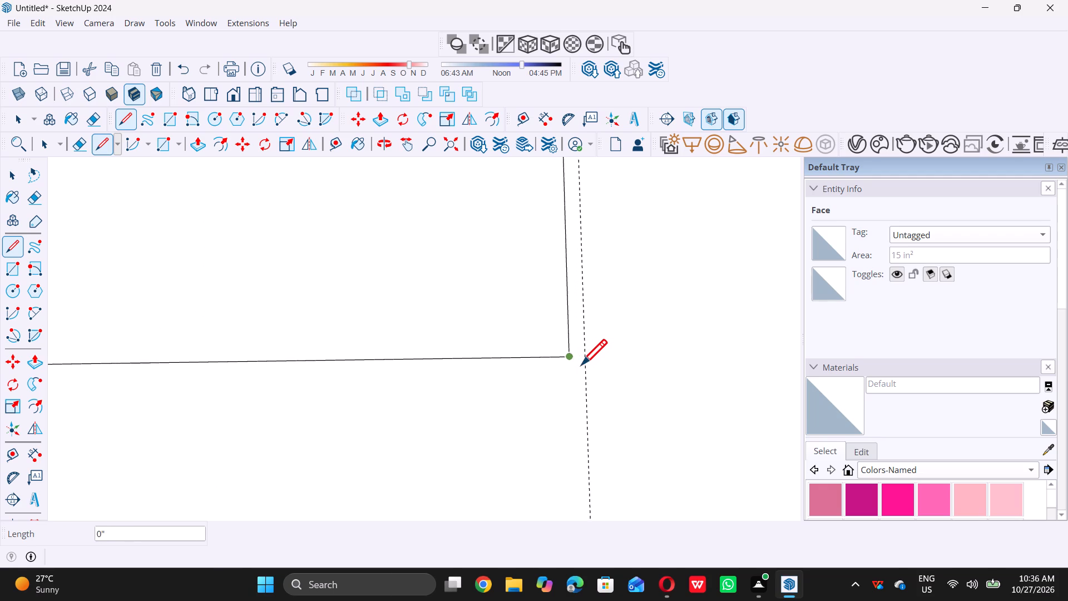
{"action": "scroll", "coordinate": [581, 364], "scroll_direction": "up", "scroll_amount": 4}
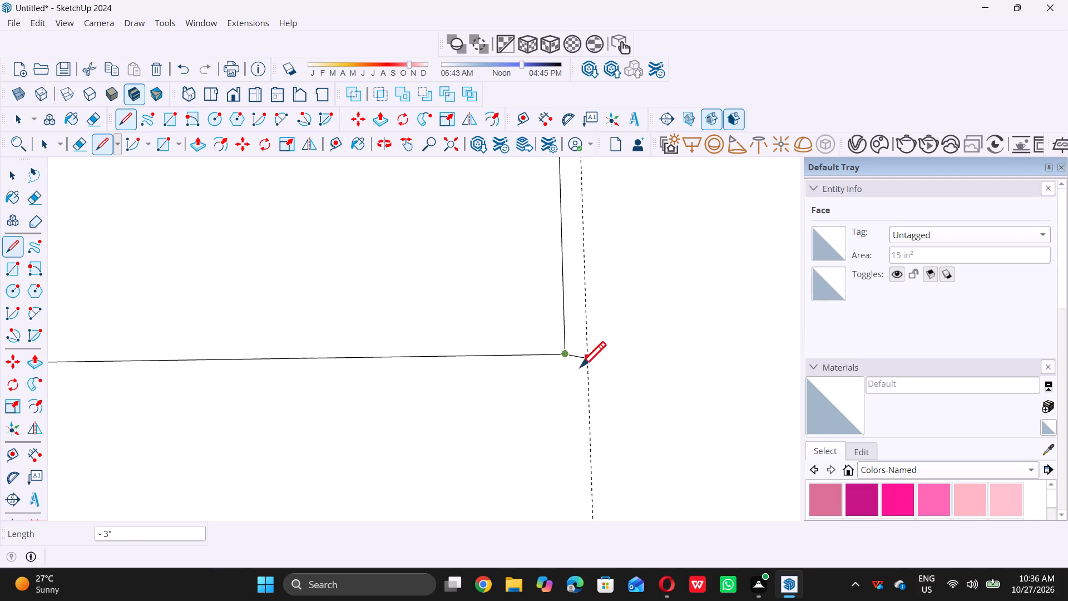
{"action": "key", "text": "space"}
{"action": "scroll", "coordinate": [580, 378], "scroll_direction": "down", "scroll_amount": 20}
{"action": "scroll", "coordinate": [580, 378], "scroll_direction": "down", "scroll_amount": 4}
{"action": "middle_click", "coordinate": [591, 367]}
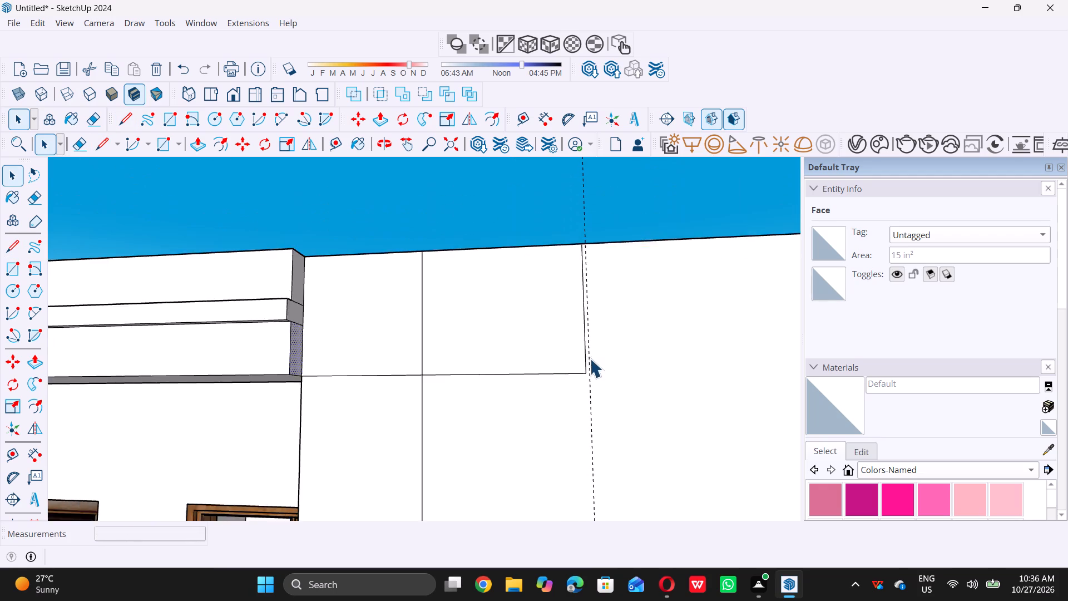
Undo the last vertical line of the beam-extension outline on the upper front wall.
{"action": "scroll", "coordinate": [590, 358], "scroll_direction": "down", "scroll_amount": 13}
{"action": "scroll", "coordinate": [589, 350], "scroll_direction": "down", "scroll_amount": 10}
{"action": "middle_click", "coordinate": [577, 322]}
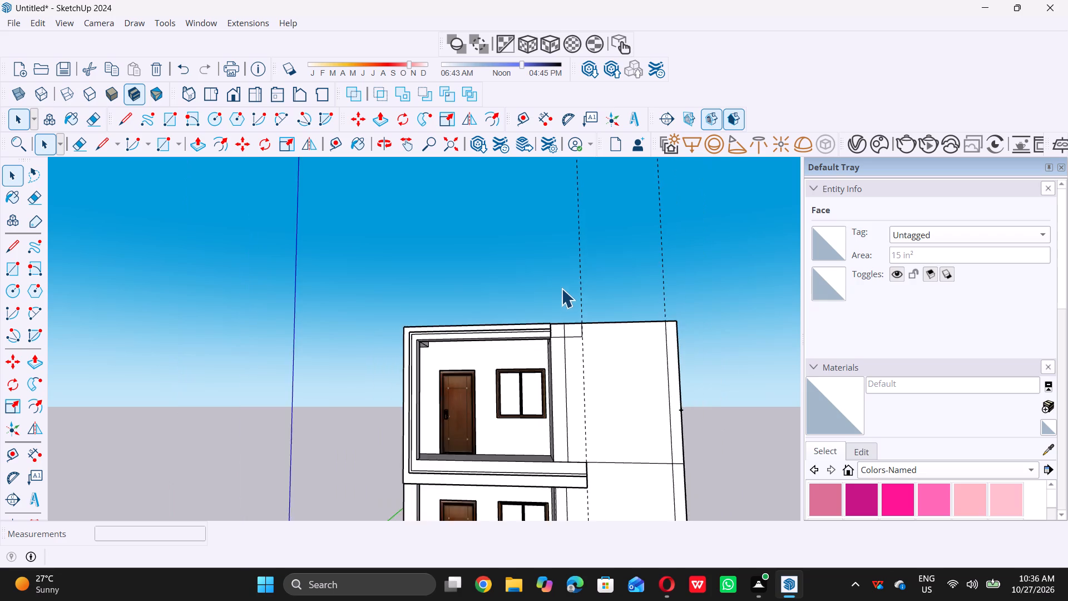
{"action": "scroll", "coordinate": [561, 288], "scroll_direction": "down", "scroll_amount": 3}
{"action": "middle_click_drag", "start_coordinate": [585, 455], "coordinate": [450, 465]}
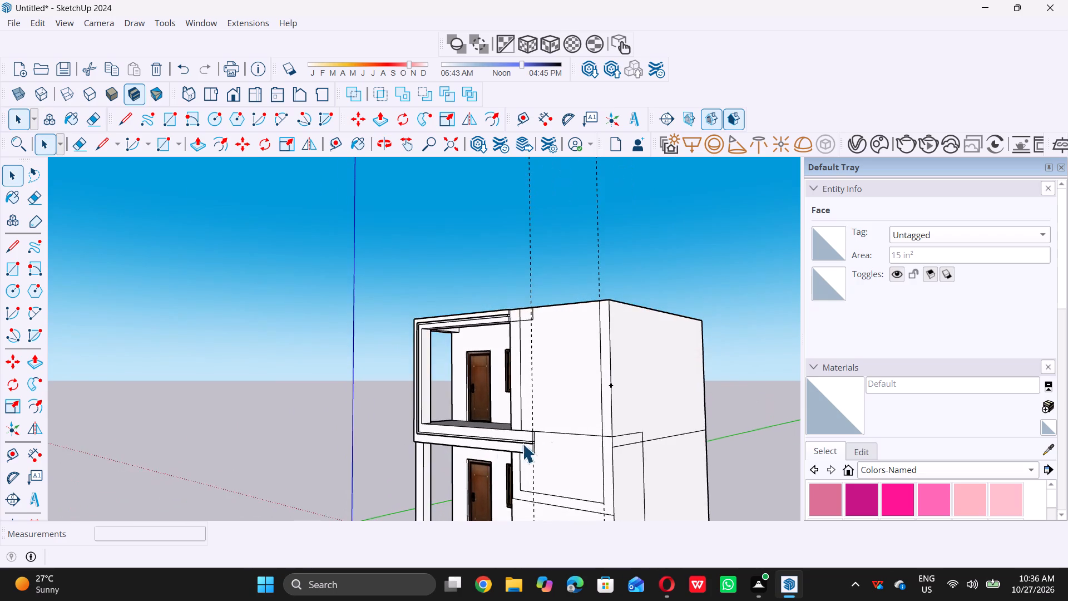
{"action": "scroll", "coordinate": [535, 439], "scroll_direction": "up", "scroll_amount": 18}
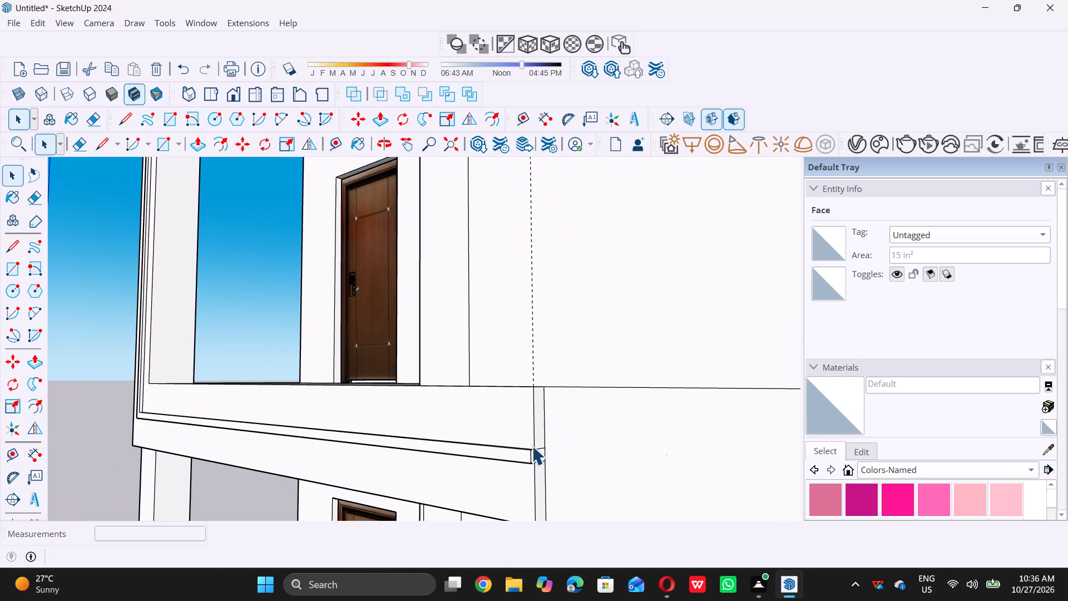
{"action": "key", "text": "ctrl+z"}
Delete all guides from the model.
{"action": "scroll", "coordinate": [531, 474], "scroll_direction": "down", "scroll_amount": 15}
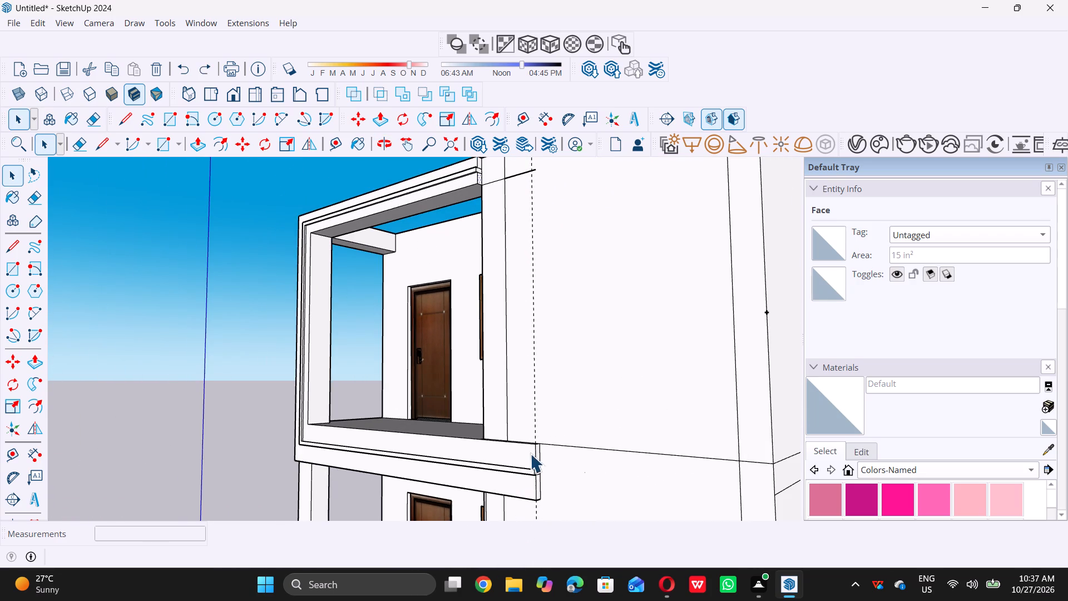
{"action": "double_click", "coordinate": [533, 413]}
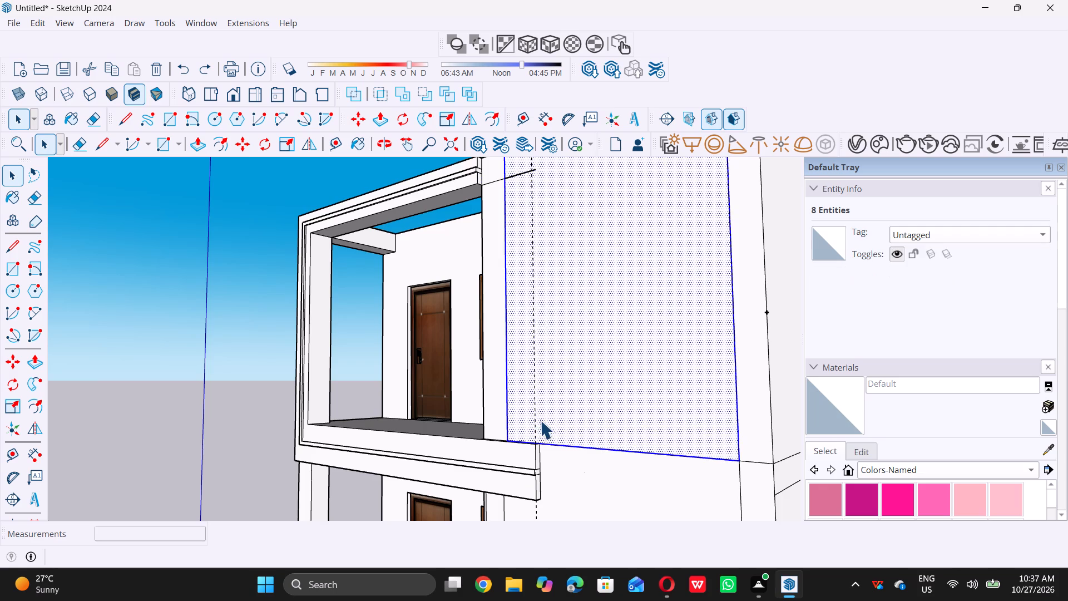
{"action": "scroll", "coordinate": [540, 421], "scroll_direction": "down", "scroll_amount": 3}
{"action": "left_click", "coordinate": [253, 388]}
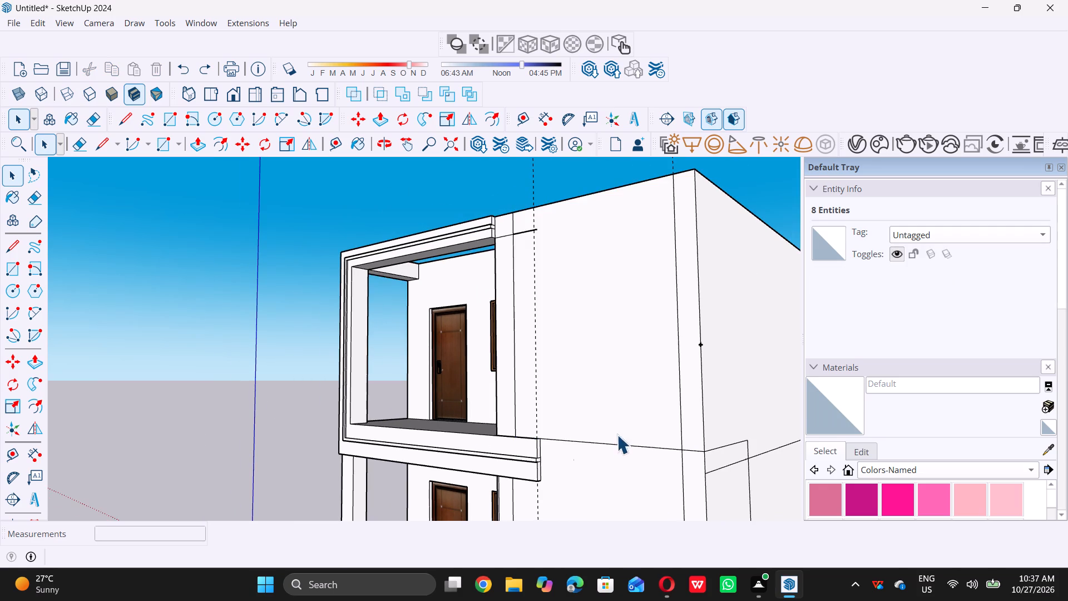
{"action": "scroll", "coordinate": [517, 444], "scroll_direction": "up", "scroll_amount": 9}
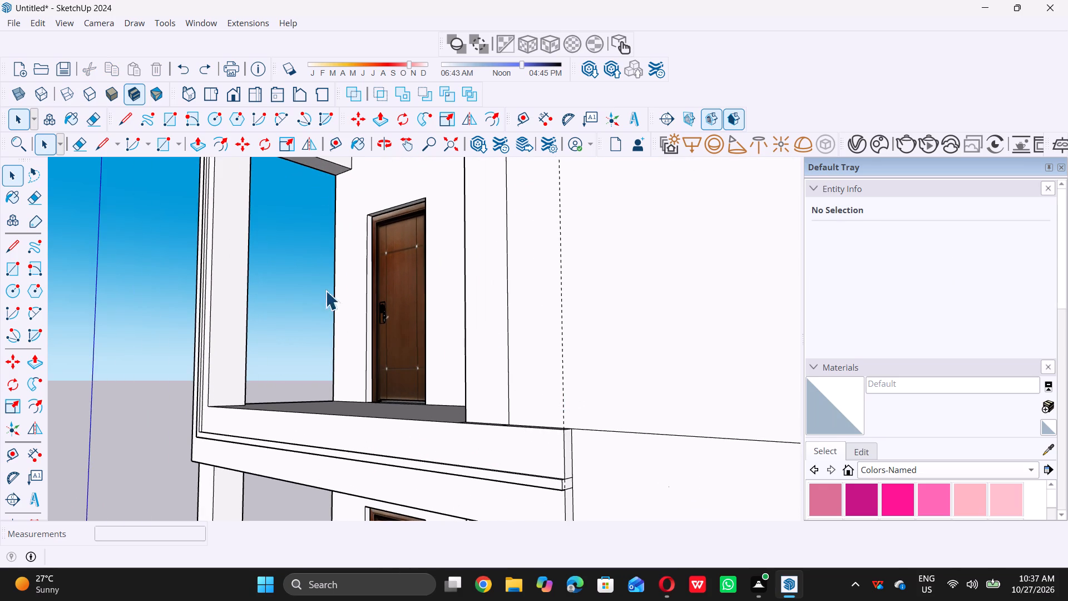
{"action": "left_click", "coordinate": [39, 19]}
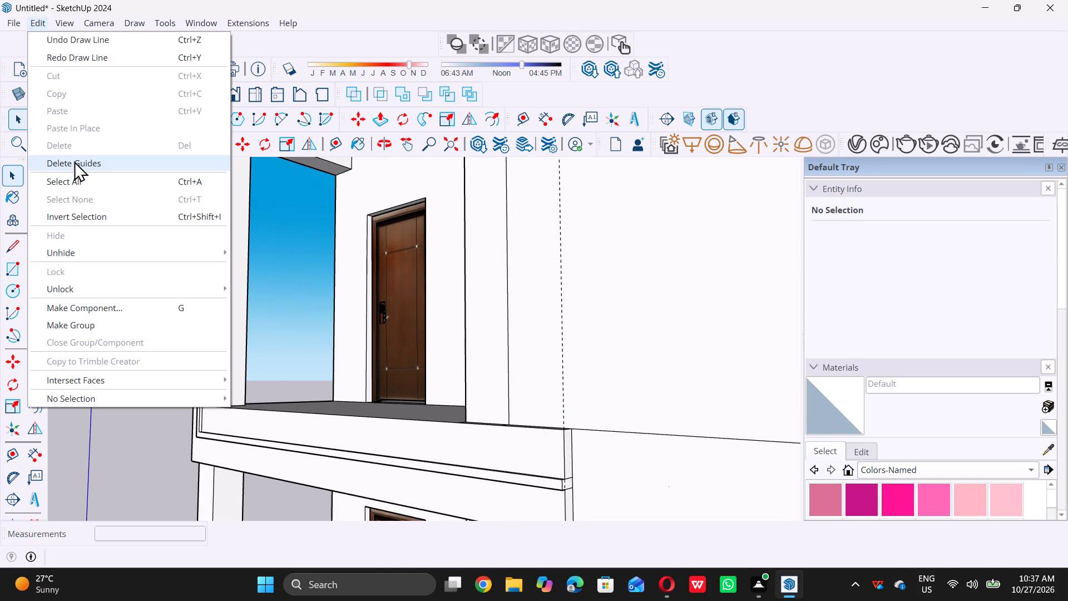
{"action": "left_click", "coordinate": [74, 161]}
Place a vertical guide line along the lower beam's end edge where it meets the front wall.
{"action": "scroll", "coordinate": [472, 324], "scroll_direction": "down", "scroll_amount": 4}
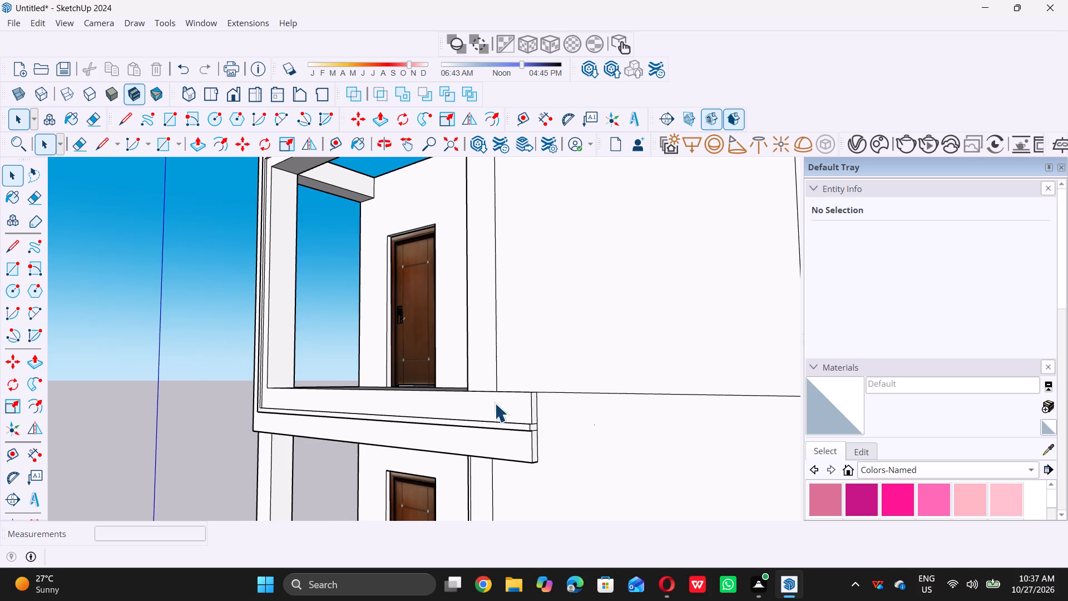
{"action": "middle_click_drag", "start_coordinate": [495, 403], "coordinate": [461, 388]}
{"action": "scroll", "coordinate": [520, 409], "scroll_direction": "up", "scroll_amount": 4}
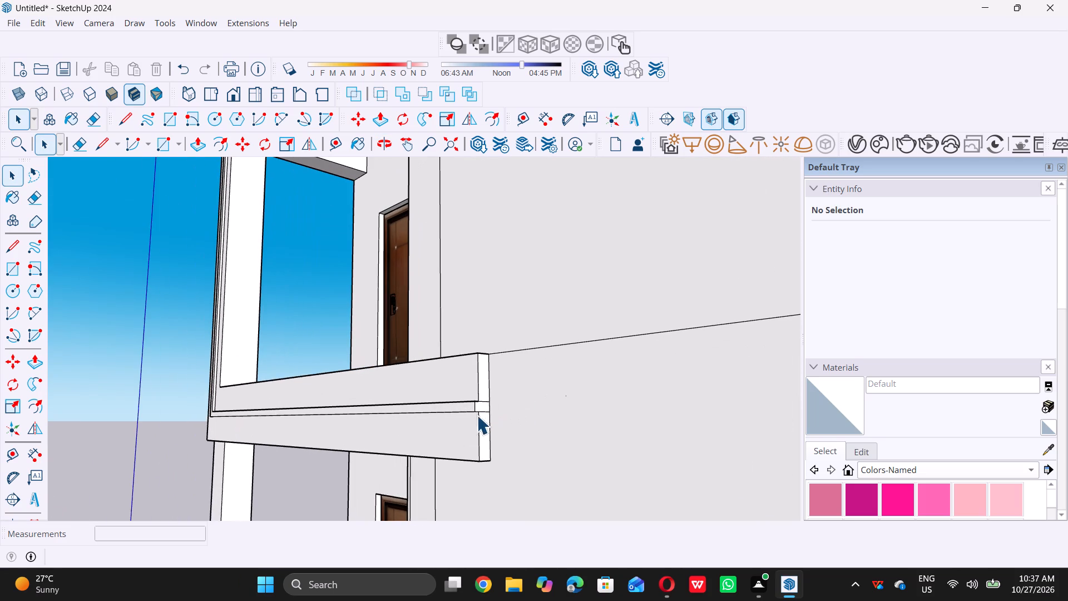
{"action": "key", "text": "t"}
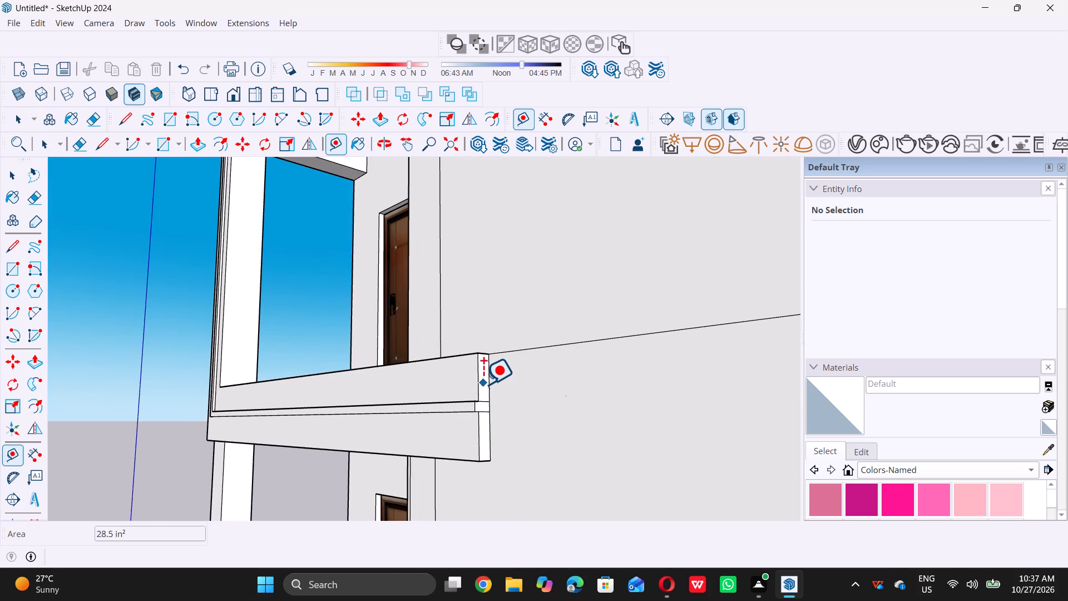
{"action": "left_click", "coordinate": [487, 380]}
{"action": "left_click", "coordinate": [493, 382]}
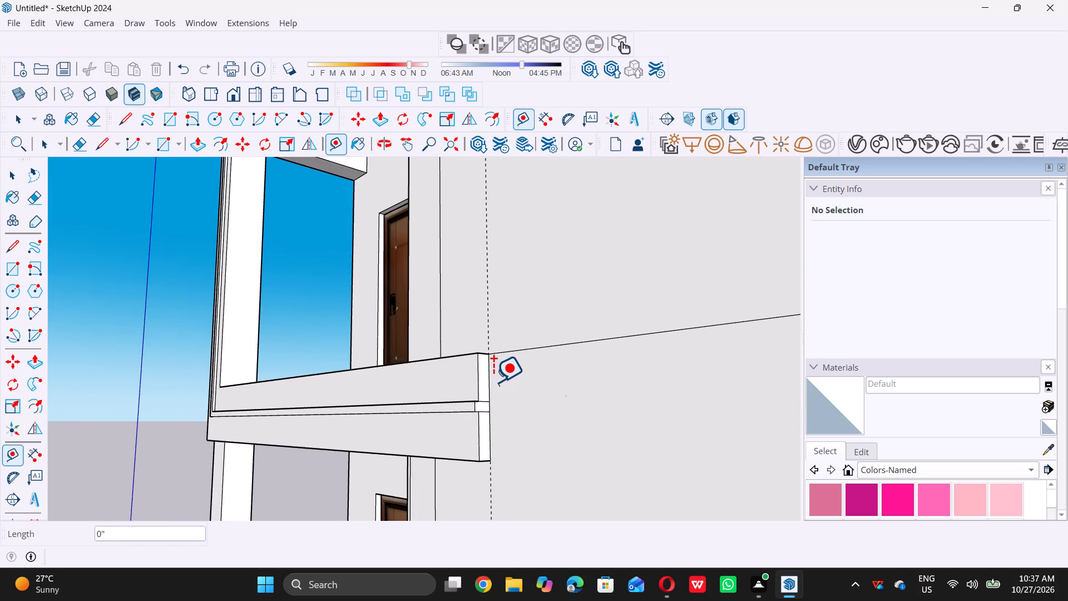
{"action": "key", "text": "space"}
Delete the outline's 1' 3" horizontal edge beside the new guide line on the upper front wall.
{"action": "scroll", "coordinate": [501, 442], "scroll_direction": "down", "scroll_amount": 16}
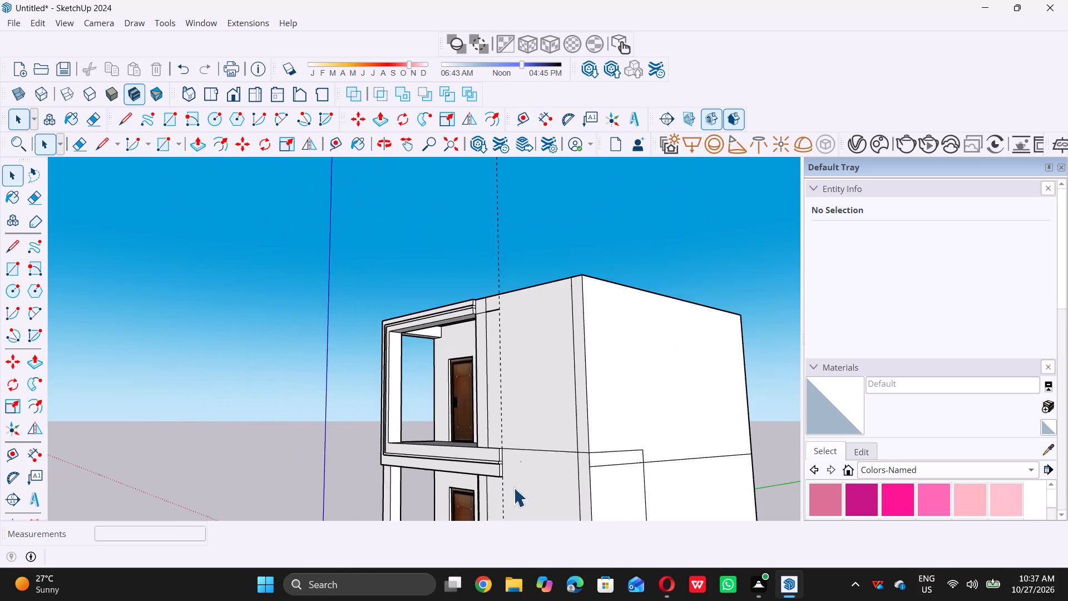
{"action": "middle_click_drag", "start_coordinate": [431, 401], "coordinate": [616, 442]}
{"action": "scroll", "coordinate": [545, 338], "scroll_direction": "up", "scroll_amount": 5}
{"action": "scroll", "coordinate": [508, 287], "scroll_direction": "up", "scroll_amount": 2}
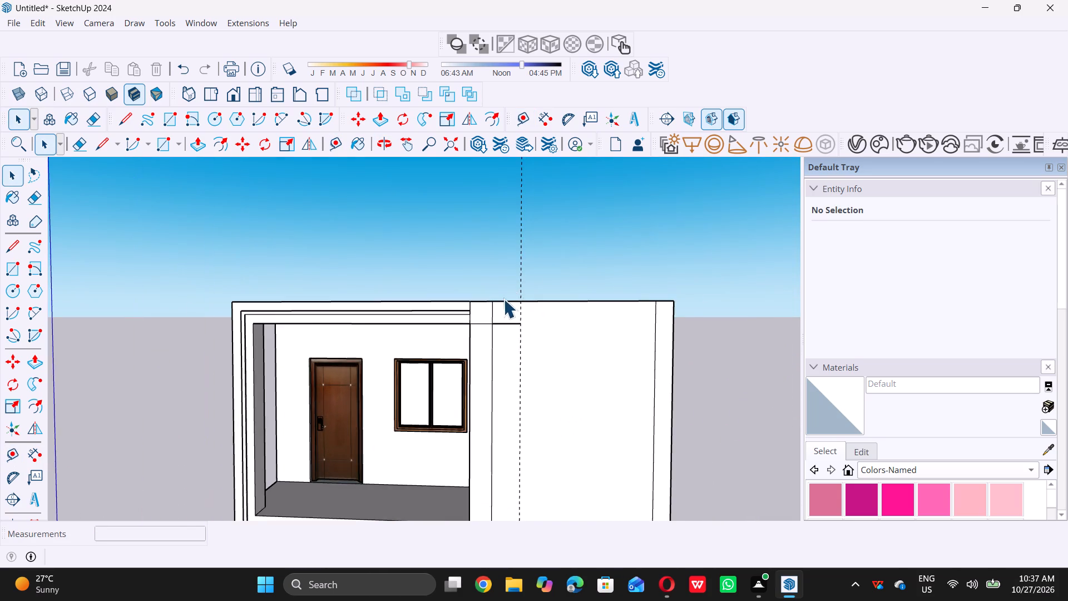
{"action": "scroll", "coordinate": [503, 299], "scroll_direction": "up", "scroll_amount": 6}
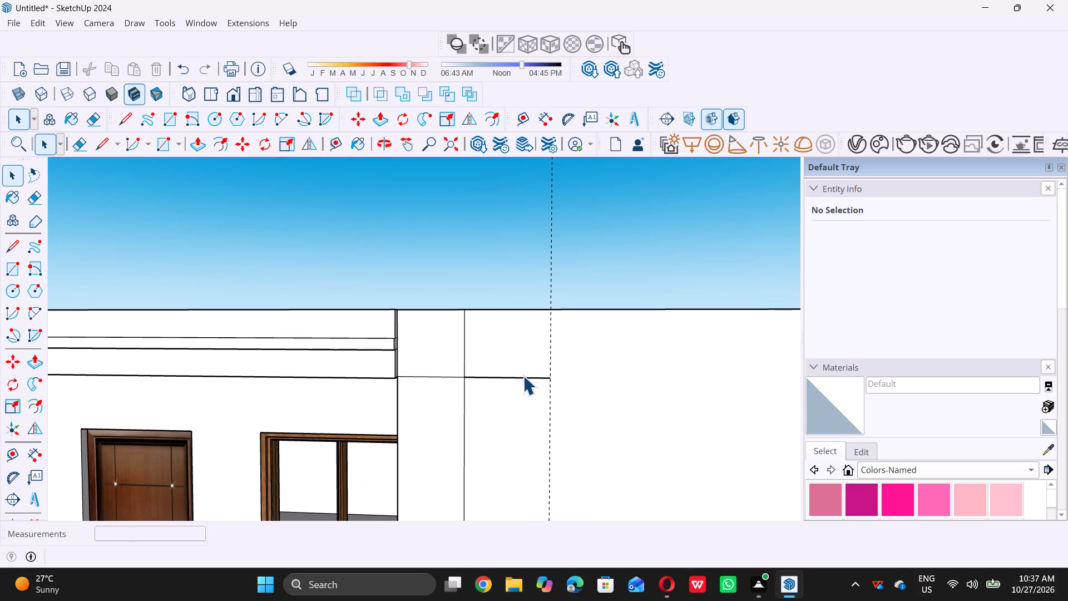
{"action": "left_click", "coordinate": [526, 376]}
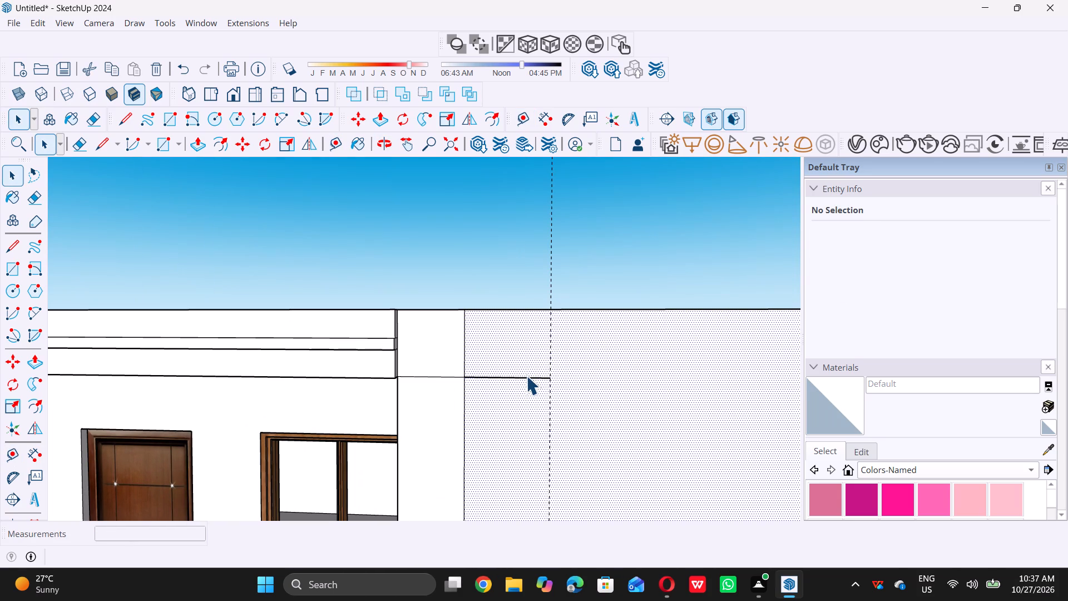
{"action": "left_click", "coordinate": [510, 252]}
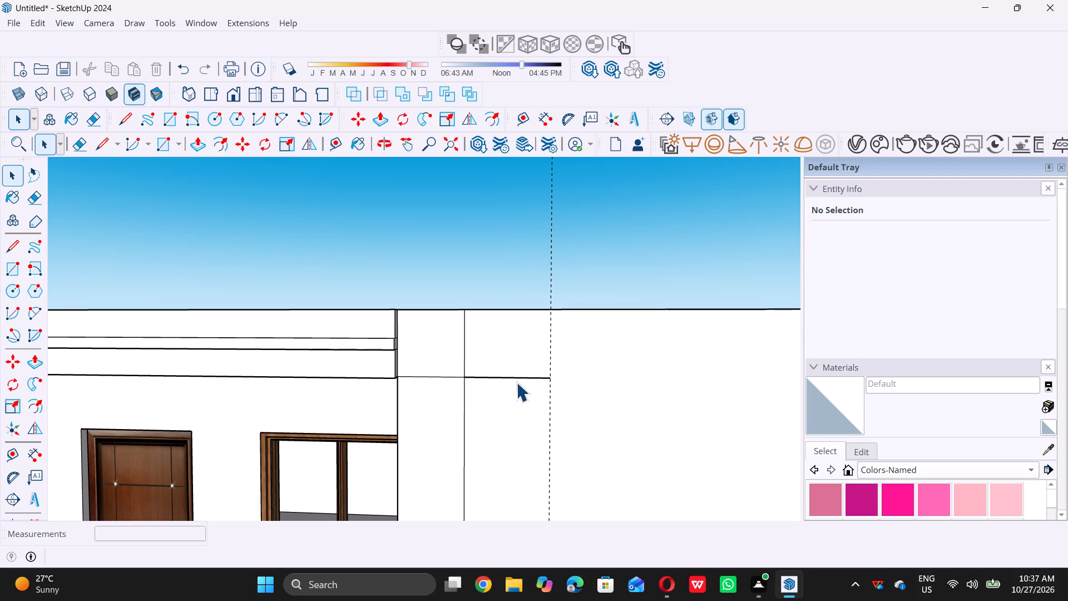
{"action": "left_click", "coordinate": [518, 379]}
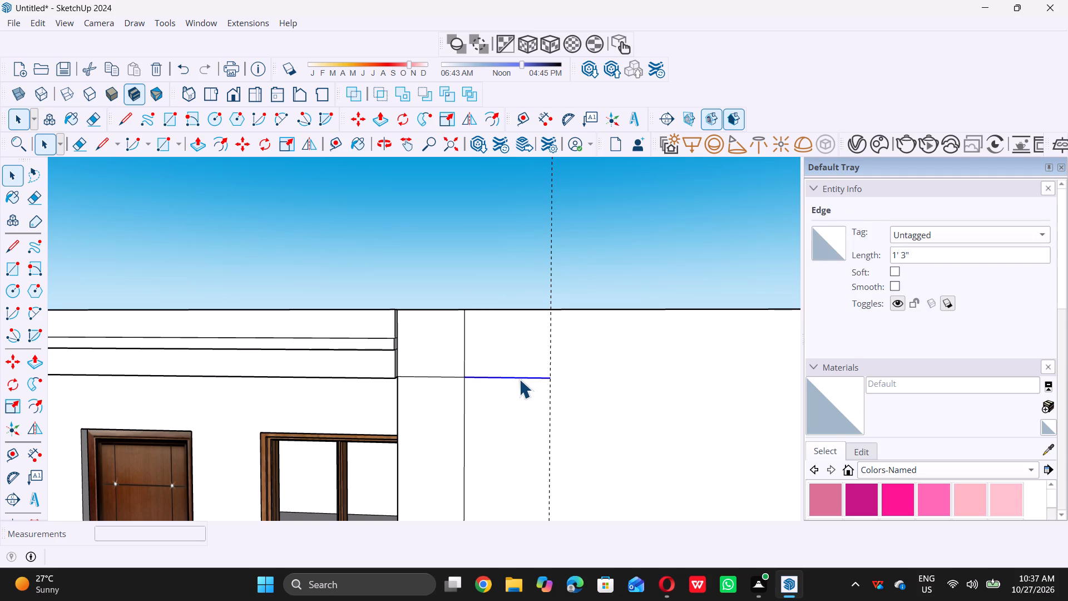
{"action": "key", "text": "Delete"}
Redraw the outline with a 1' 3" horizontal line to the guide and a 1' vertical line to the wall's top edge.
{"action": "key", "text": "l"}
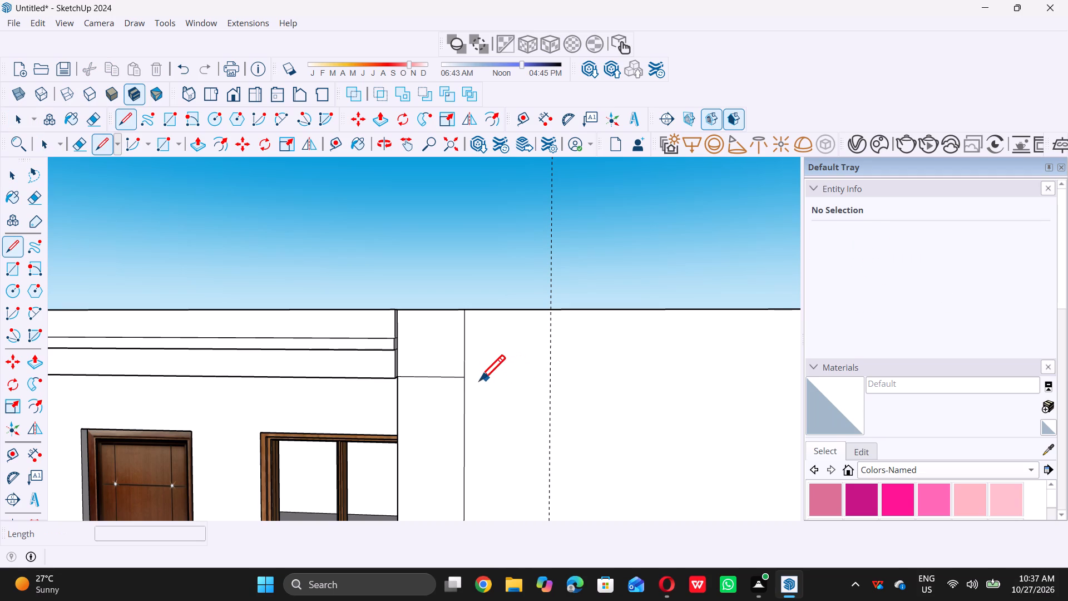
{"action": "left_click", "coordinate": [467, 376]}
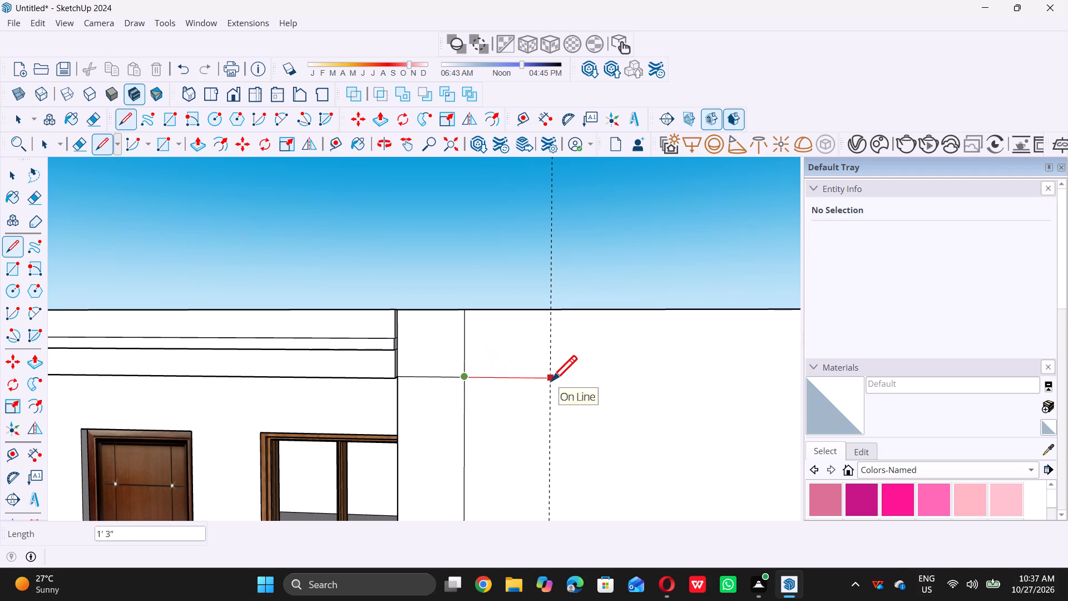
{"action": "left_click", "coordinate": [551, 381]}
{"action": "left_click", "coordinate": [551, 314]}
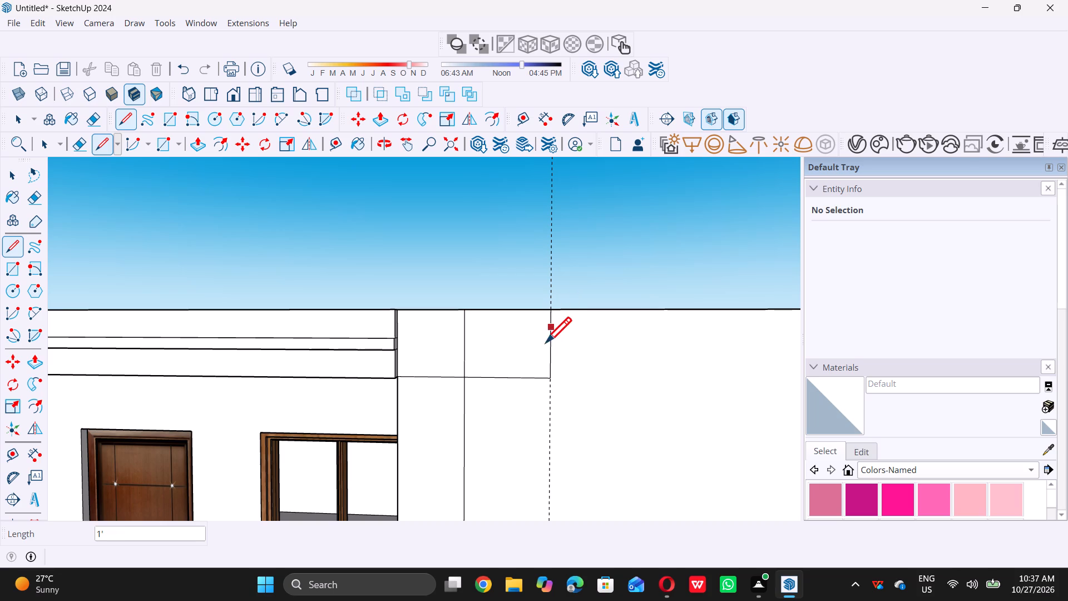
{"action": "key", "text": "space"}
Push/Pull the end face of the top beam's bottom strip 1' along the upper front wall.
{"action": "scroll", "coordinate": [528, 378], "scroll_direction": "down", "scroll_amount": 5}
{"action": "middle_click_drag", "start_coordinate": [466, 357], "coordinate": [409, 327]}
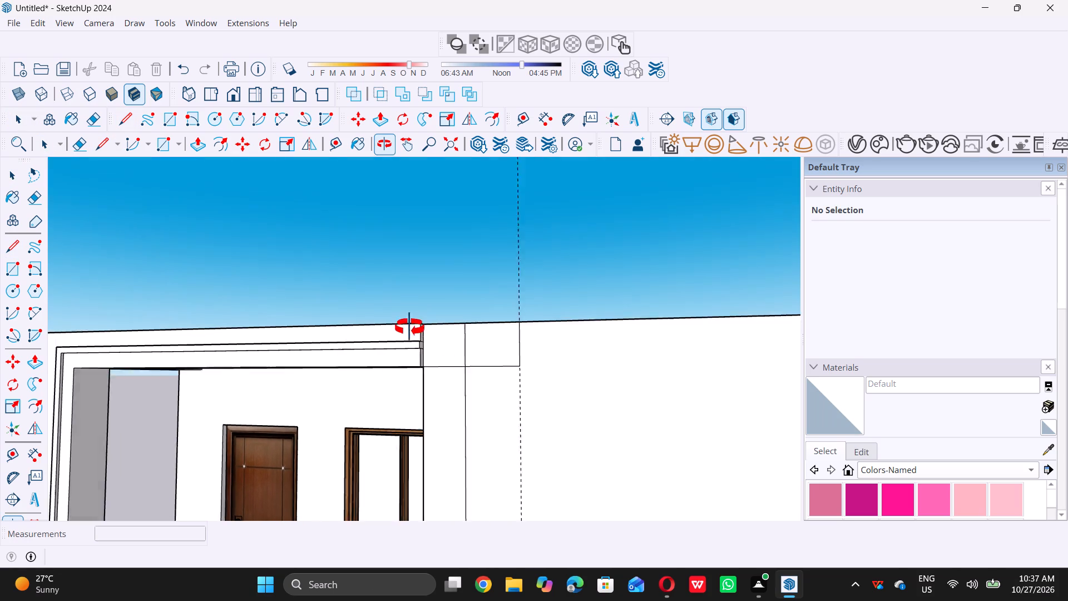
{"action": "middle_click_drag", "start_coordinate": [409, 327], "coordinate": [403, 326]}
{"action": "scroll", "coordinate": [407, 344], "scroll_direction": "up", "scroll_amount": 9}
{"action": "left_click", "coordinate": [403, 359]}
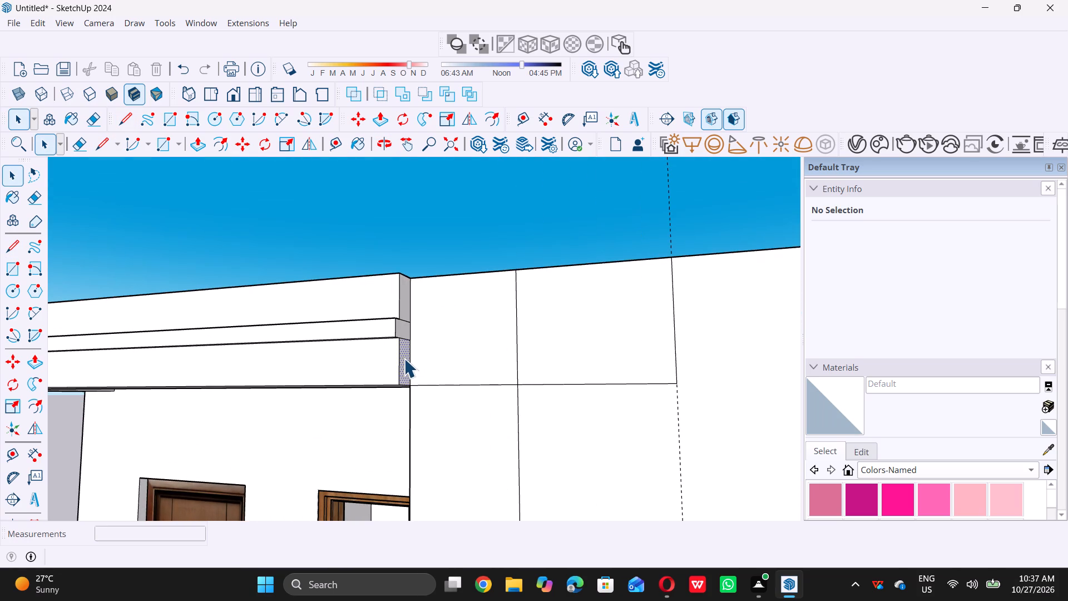
{"action": "key", "text": "p"}
{"action": "left_click", "coordinate": [404, 358]}
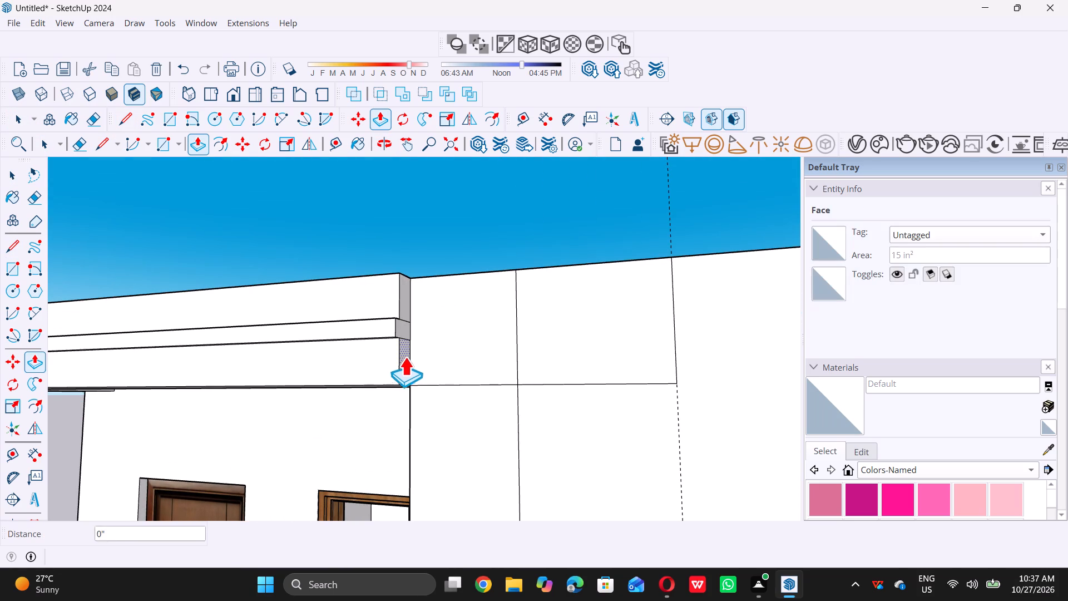
{"action": "left_click", "coordinate": [659, 363]}
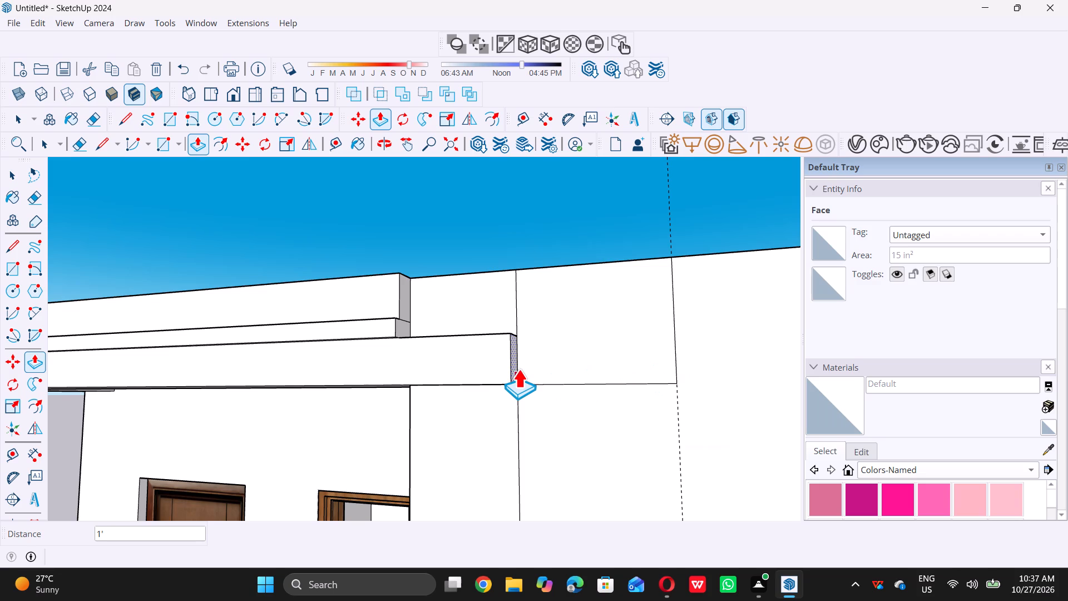
Extend the bottom strip's end face another 1' 2 7/8" and a final 1/8" to meet the vertical guide line.
{"action": "left_click", "coordinate": [513, 367]}
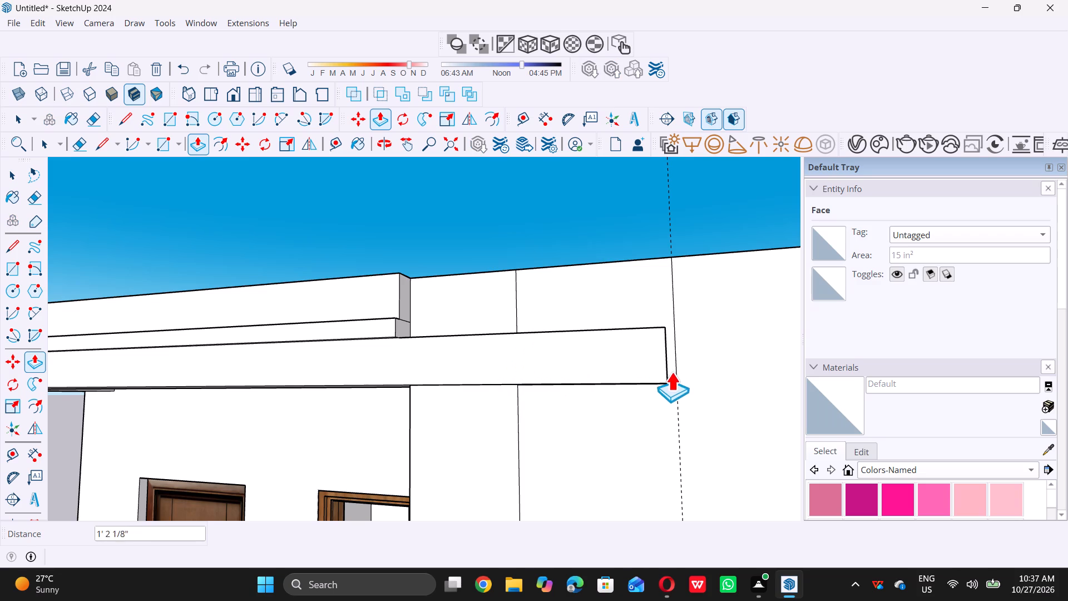
{"action": "scroll", "coordinate": [671, 381], "scroll_direction": "up", "scroll_amount": 8}
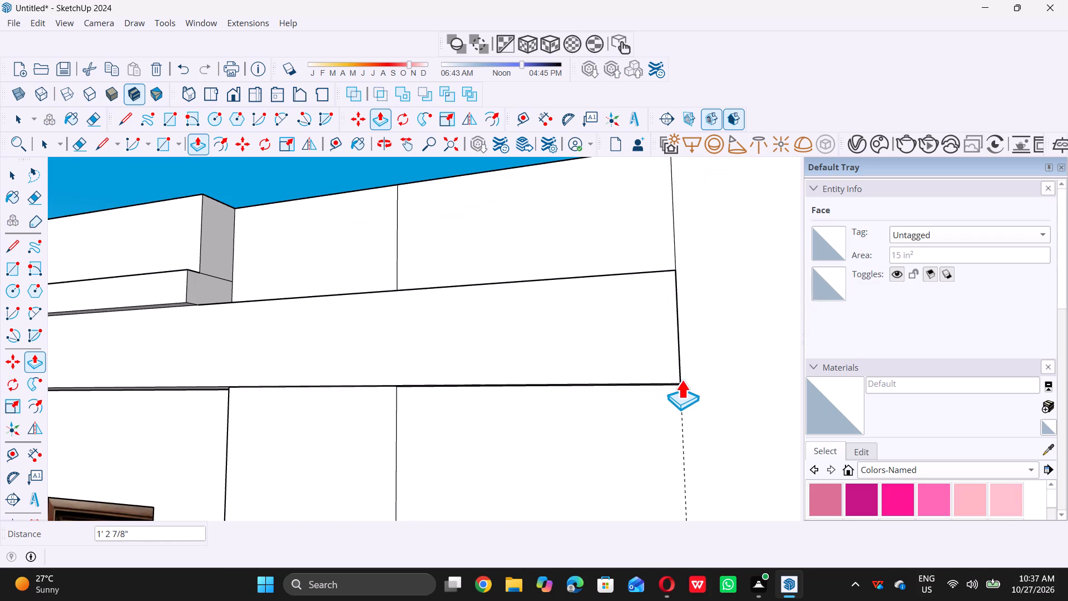
{"action": "scroll", "coordinate": [674, 381], "scroll_direction": "up", "scroll_amount": 9}
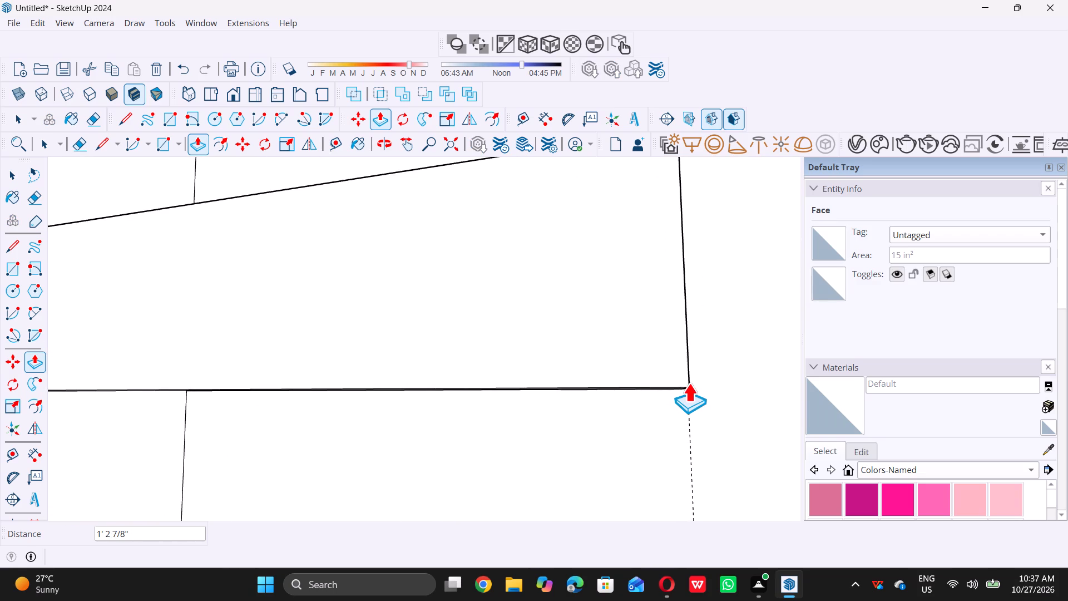
{"action": "left_click", "coordinate": [689, 383]}
{"action": "scroll", "coordinate": [632, 387], "scroll_direction": "up", "scroll_amount": 1}
{"action": "middle_click_drag", "start_coordinate": [629, 374], "coordinate": [552, 333]}
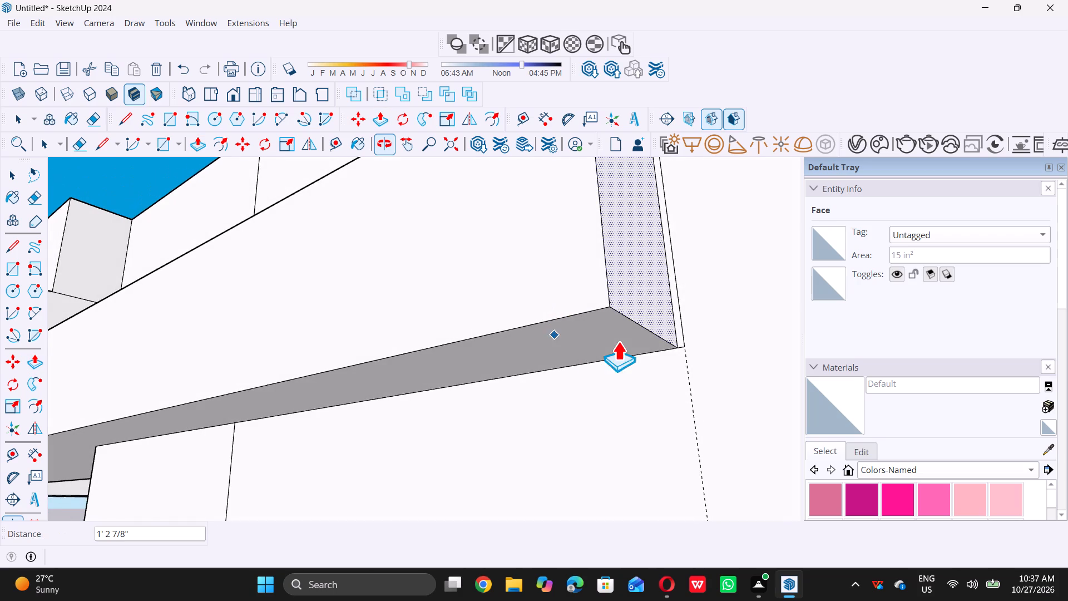
{"action": "left_click", "coordinate": [657, 300]}
{"action": "left_click", "coordinate": [686, 344]}
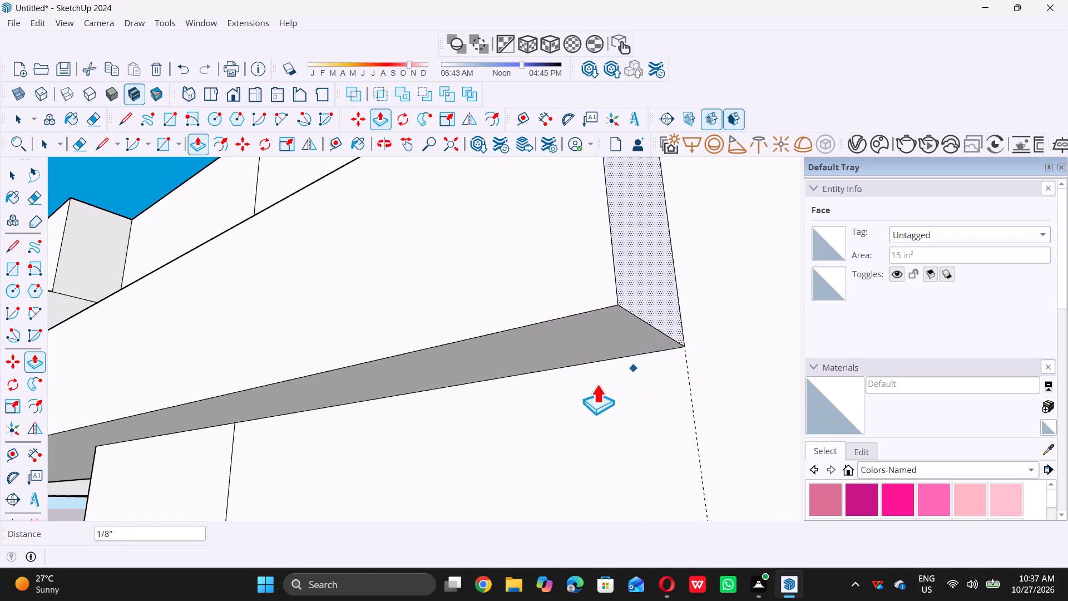
Push/Pull the end face of the top beam's middle strip 1' and a further 1' 3" to align with the bottom strip's end.
{"action": "scroll", "coordinate": [596, 387], "scroll_direction": "down", "scroll_amount": 20}
{"action": "scroll", "coordinate": [596, 387], "scroll_direction": "down", "scroll_amount": 3}
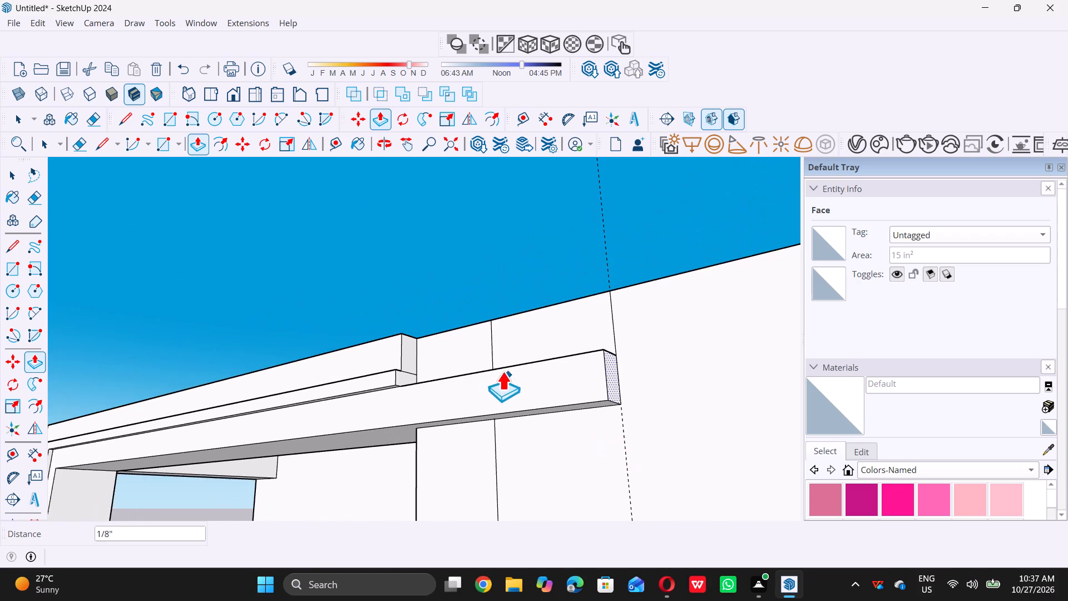
{"action": "middle_click_drag", "start_coordinate": [502, 371], "coordinate": [540, 424]}
{"action": "scroll", "coordinate": [418, 382], "scroll_direction": "up", "scroll_amount": 5}
{"action": "key", "text": "space"}
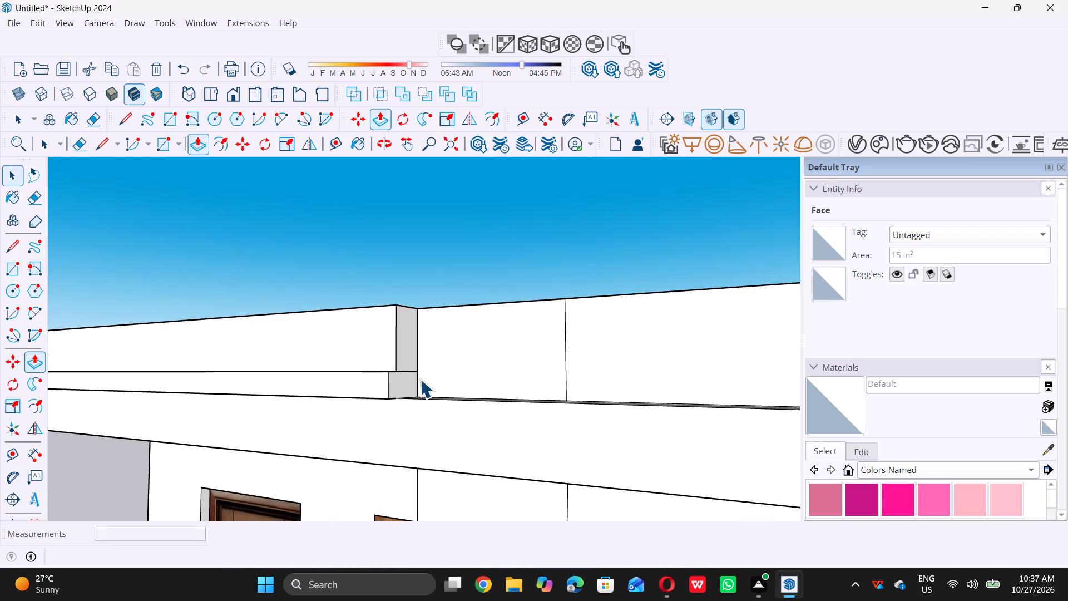
{"action": "left_click", "coordinate": [404, 389]}
{"action": "key", "text": "p"}
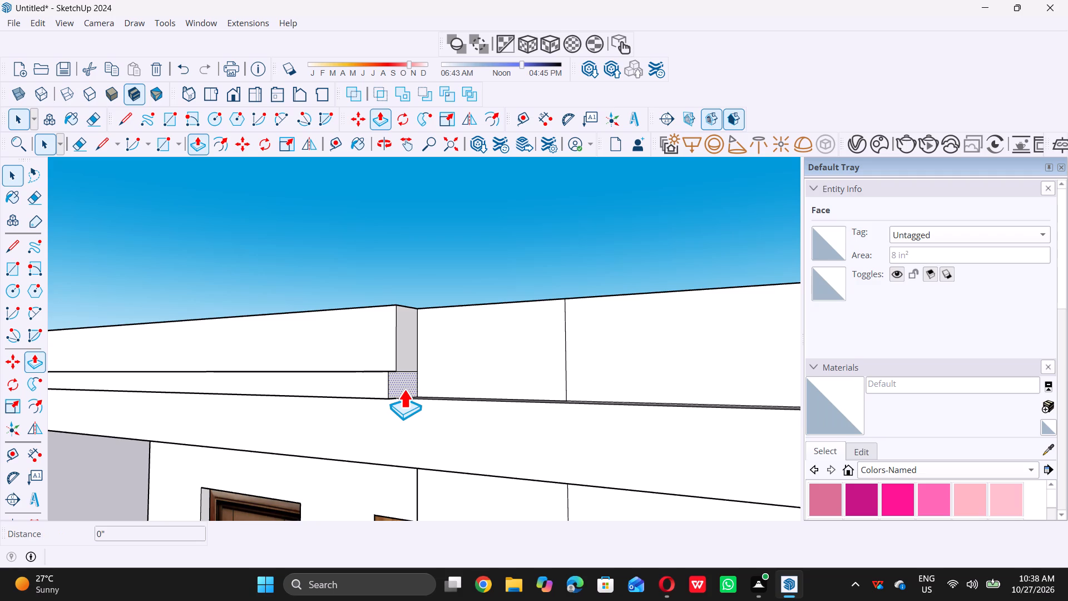
{"action": "left_click", "coordinate": [404, 389]}
{"action": "scroll", "coordinate": [404, 389], "scroll_direction": "down", "scroll_amount": 9}
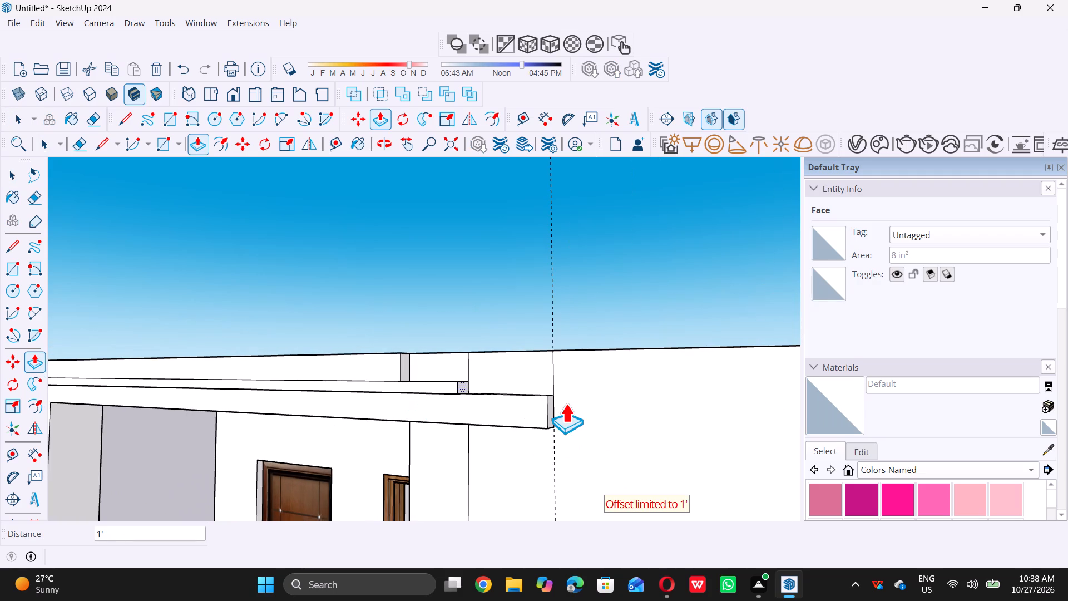
{"action": "scroll", "coordinate": [550, 398], "scroll_direction": "up", "scroll_amount": 6}
{"action": "left_click", "coordinate": [550, 397]}
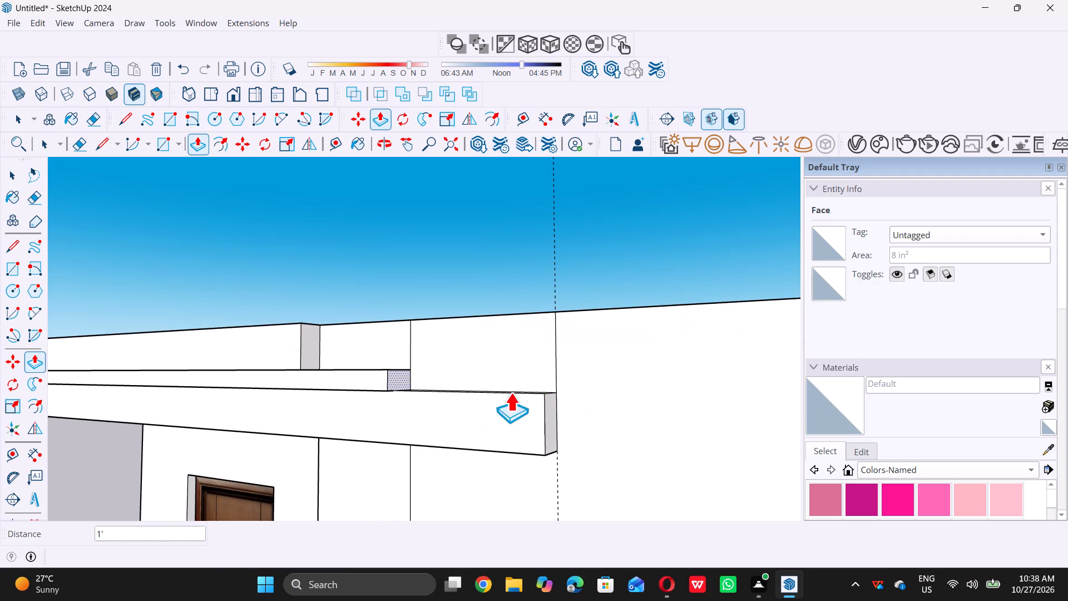
{"action": "left_click", "coordinate": [404, 370]}
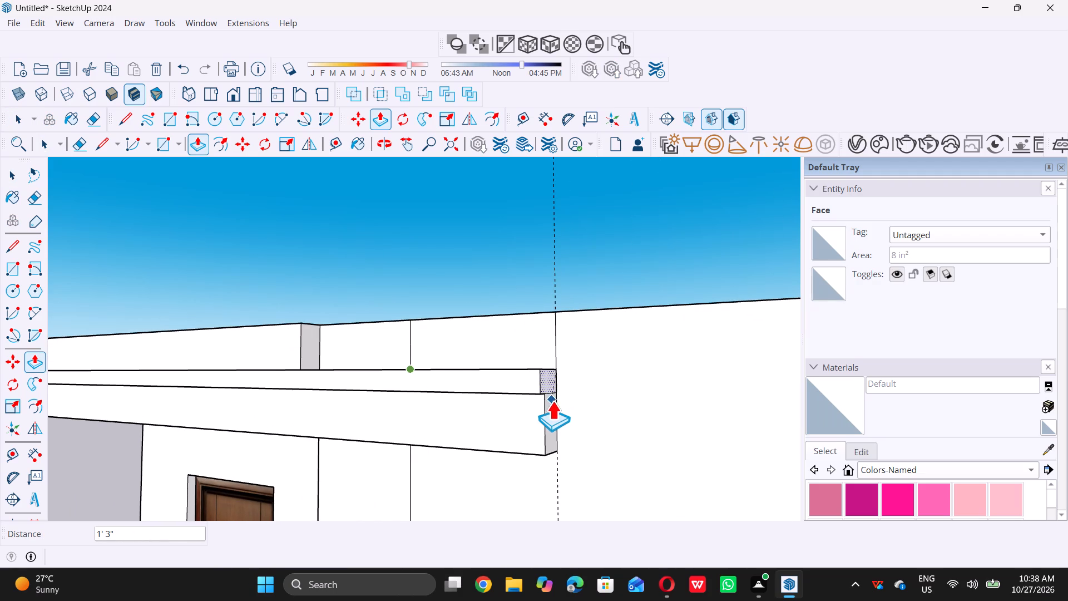
{"action": "left_click", "coordinate": [553, 401]}
Push/Pull the end face of the top beam's uppermost strip 2' 3" to align with the strips below.
{"action": "scroll", "coordinate": [543, 387], "scroll_direction": "up", "scroll_amount": 6}
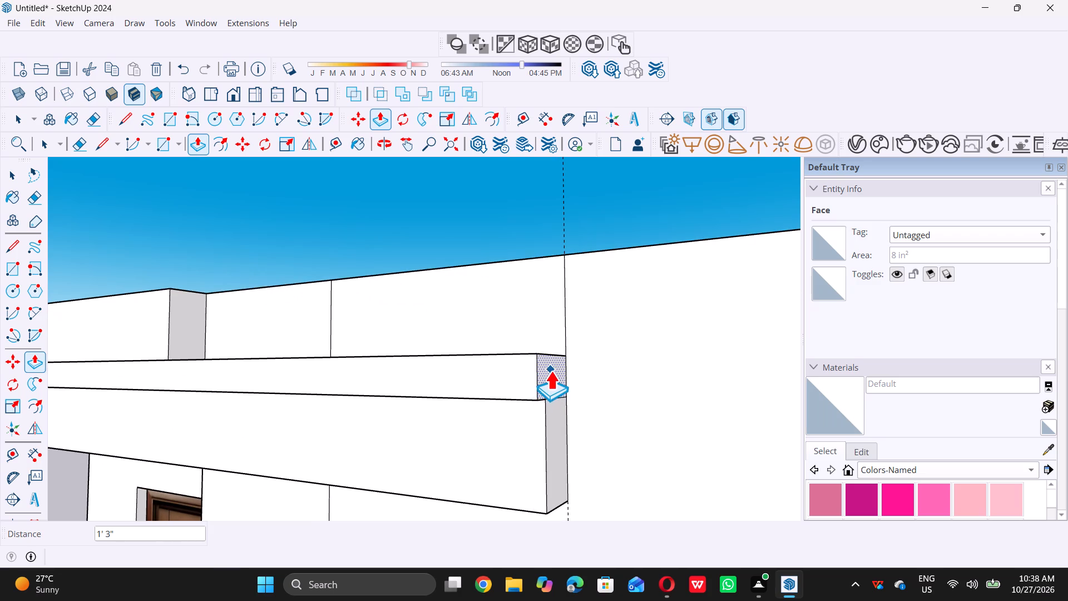
{"action": "middle_click_drag", "start_coordinate": [536, 382], "coordinate": [540, 419]}
{"action": "scroll", "coordinate": [548, 421], "scroll_direction": "up", "scroll_amount": 6}
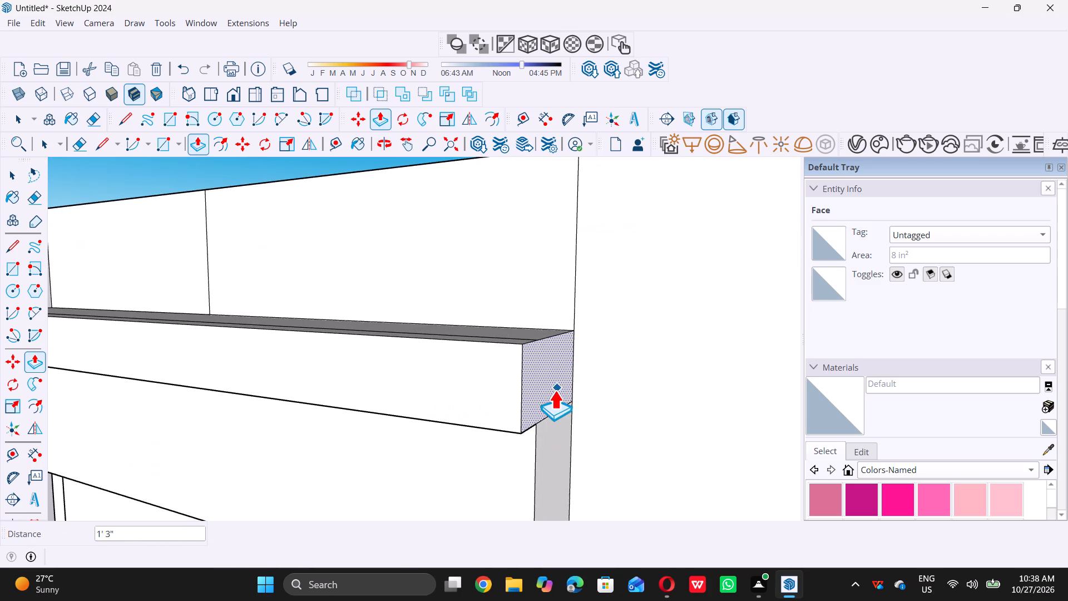
{"action": "scroll", "coordinate": [538, 431], "scroll_direction": "down", "scroll_amount": 10}
{"action": "key", "text": "space"}
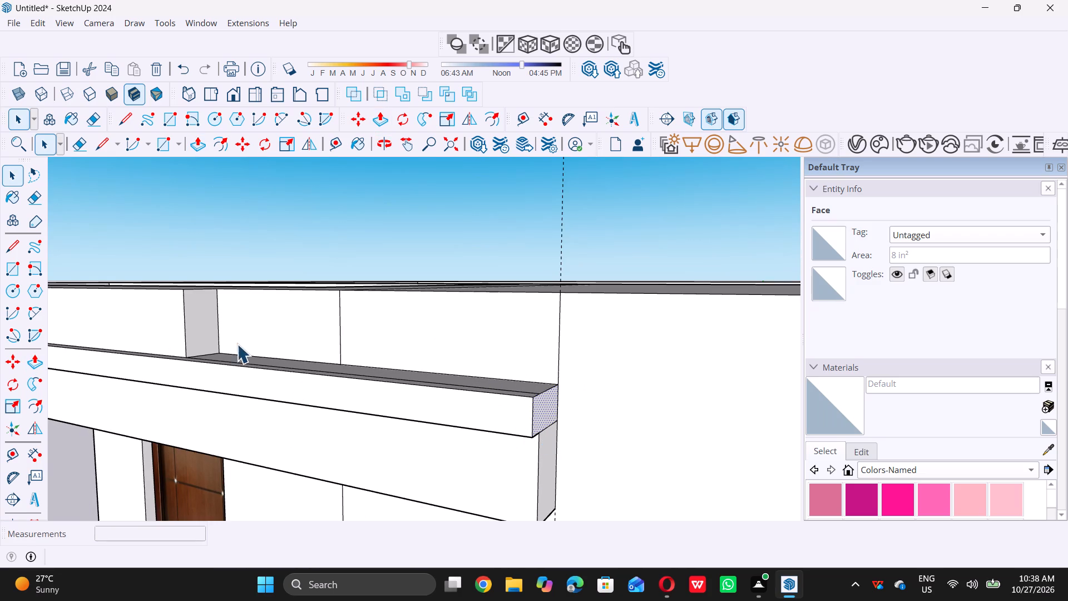
{"action": "scroll", "coordinate": [222, 336], "scroll_direction": "up", "scroll_amount": 3}
{"action": "left_click", "coordinate": [204, 322]}
{"action": "key", "text": "p"}
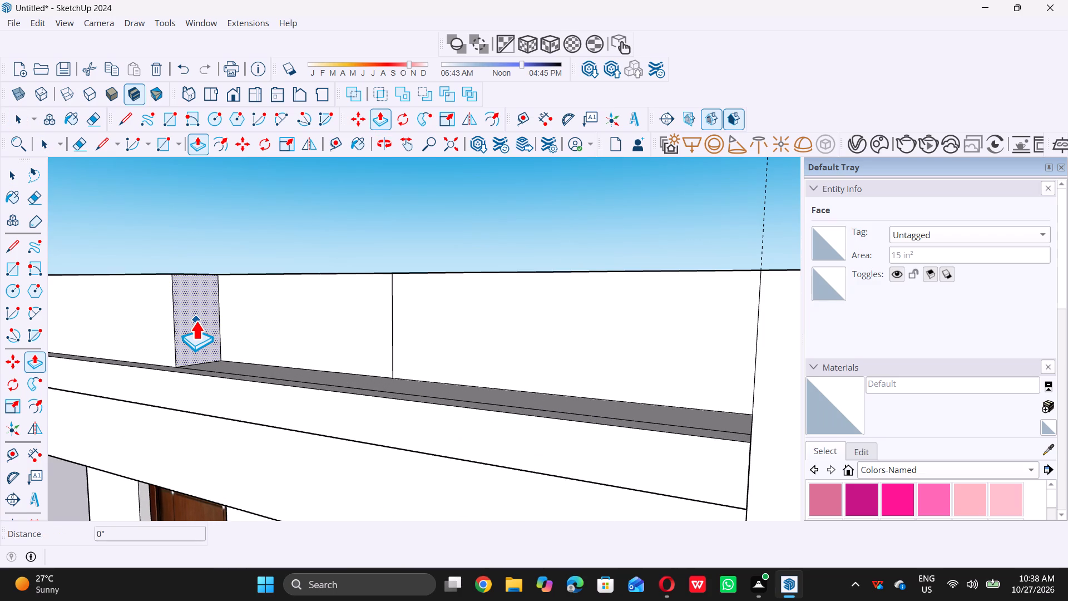
{"action": "left_click", "coordinate": [196, 321]}
{"action": "scroll", "coordinate": [190, 323], "scroll_direction": "down", "scroll_amount": 8}
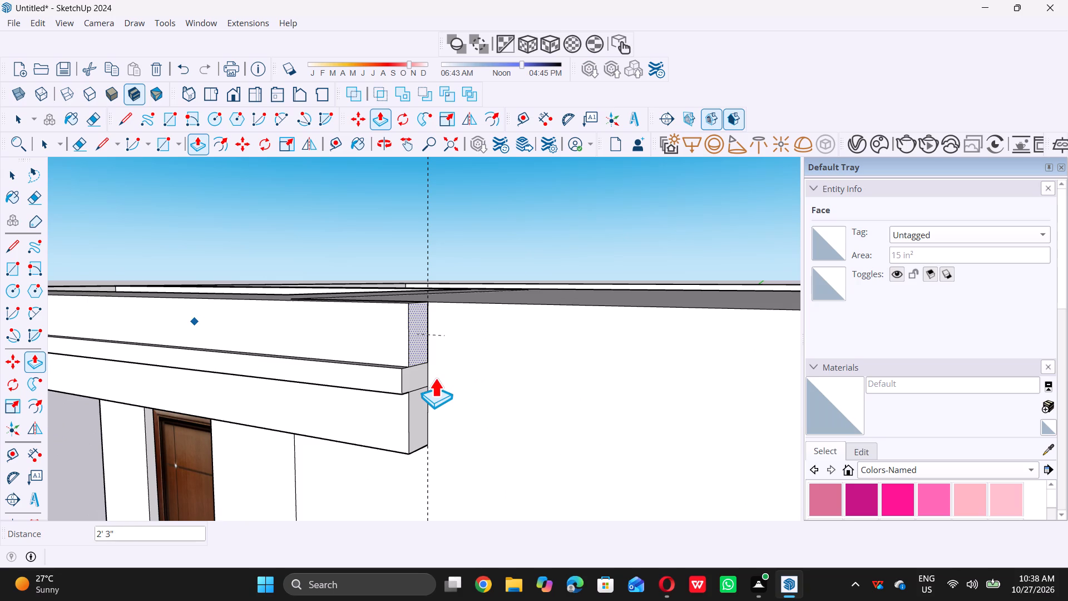
{"action": "left_click", "coordinate": [432, 382]}
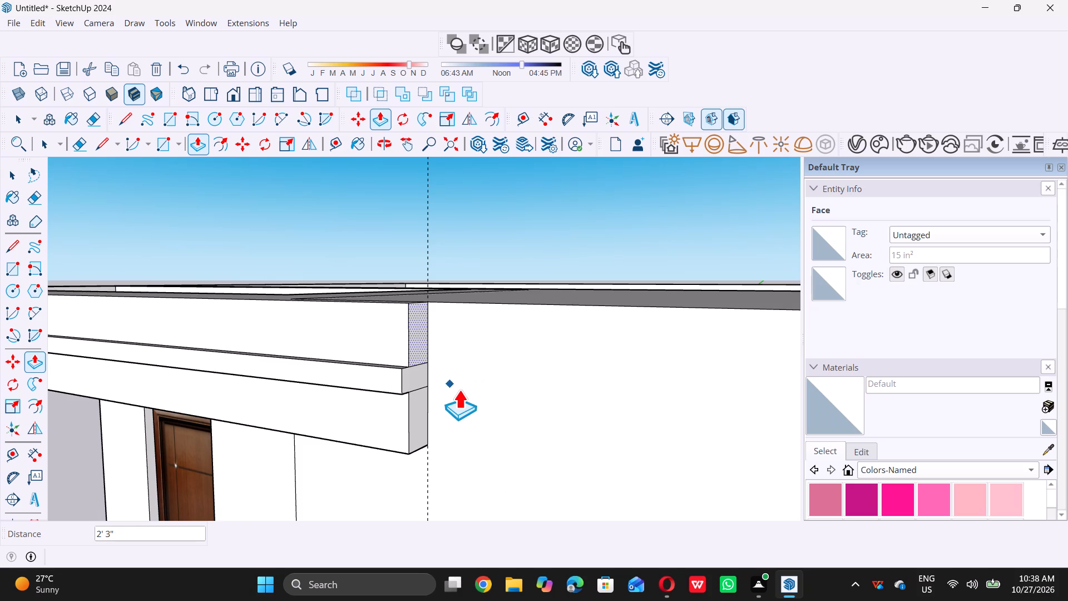
{"action": "key", "text": "space"}
{"action": "scroll", "coordinate": [462, 400], "scroll_direction": "down", "scroll_amount": 7}
{"action": "left_click", "coordinate": [570, 235]}
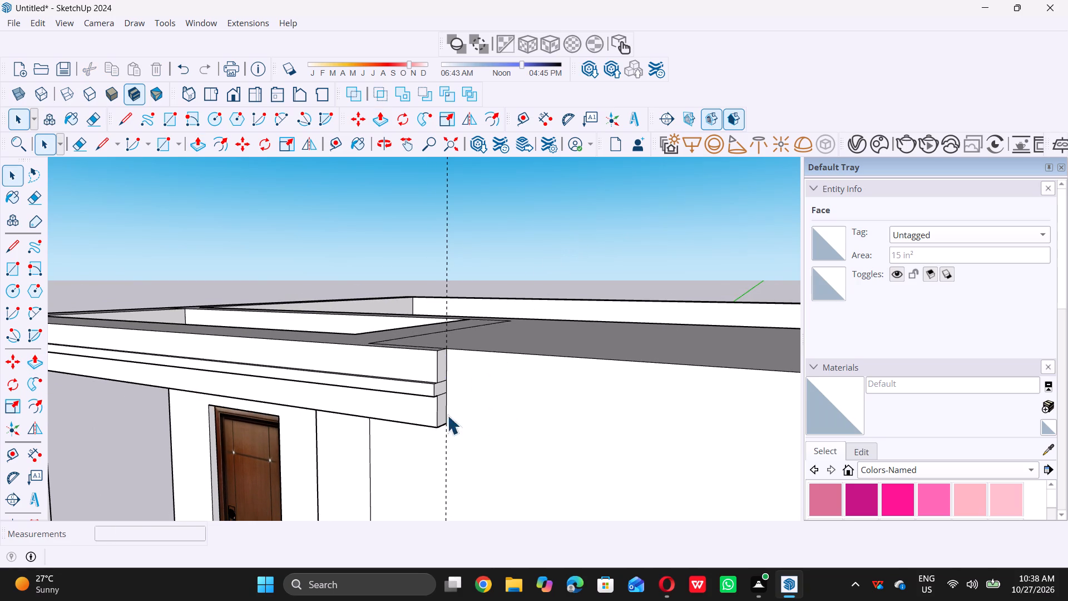
Delete all guides from the model.
{"action": "middle_click_drag", "start_coordinate": [414, 415], "coordinate": [565, 406]}
{"action": "scroll", "coordinate": [562, 404], "scroll_direction": "down", "scroll_amount": 10}
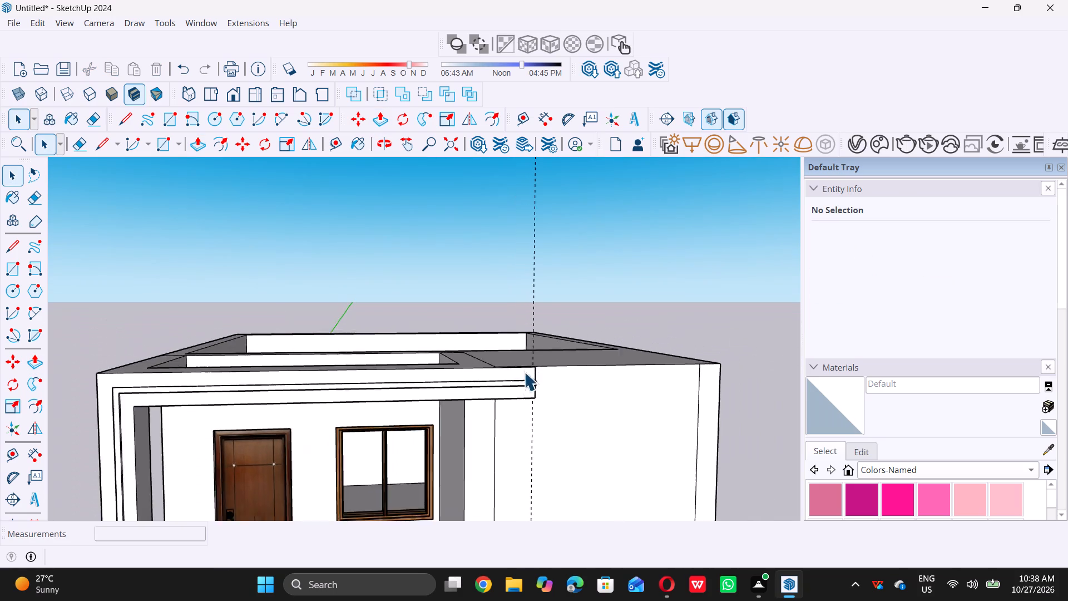
{"action": "scroll", "coordinate": [524, 372], "scroll_direction": "down", "scroll_amount": 8}
{"action": "middle_click_drag", "start_coordinate": [536, 365], "coordinate": [486, 326]}
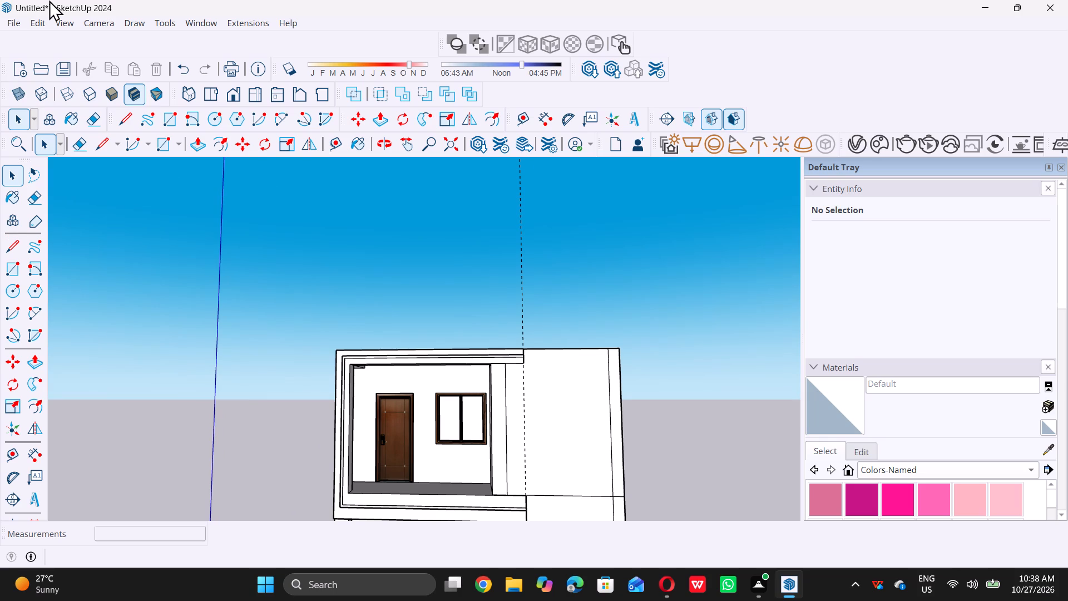
{"action": "left_click", "coordinate": [32, 16]}
{"action": "left_click", "coordinate": [77, 161]}
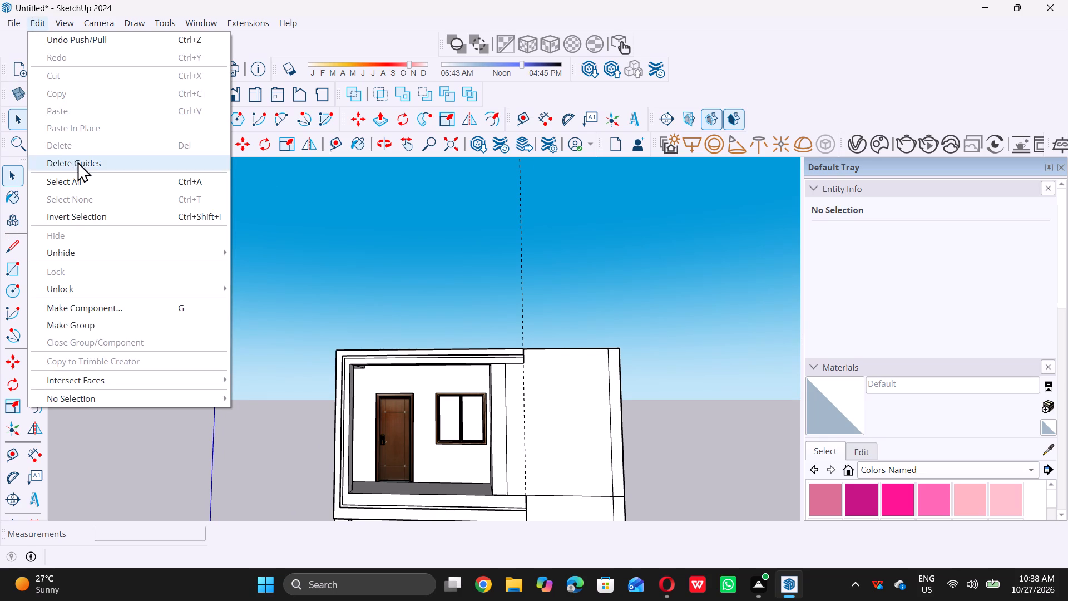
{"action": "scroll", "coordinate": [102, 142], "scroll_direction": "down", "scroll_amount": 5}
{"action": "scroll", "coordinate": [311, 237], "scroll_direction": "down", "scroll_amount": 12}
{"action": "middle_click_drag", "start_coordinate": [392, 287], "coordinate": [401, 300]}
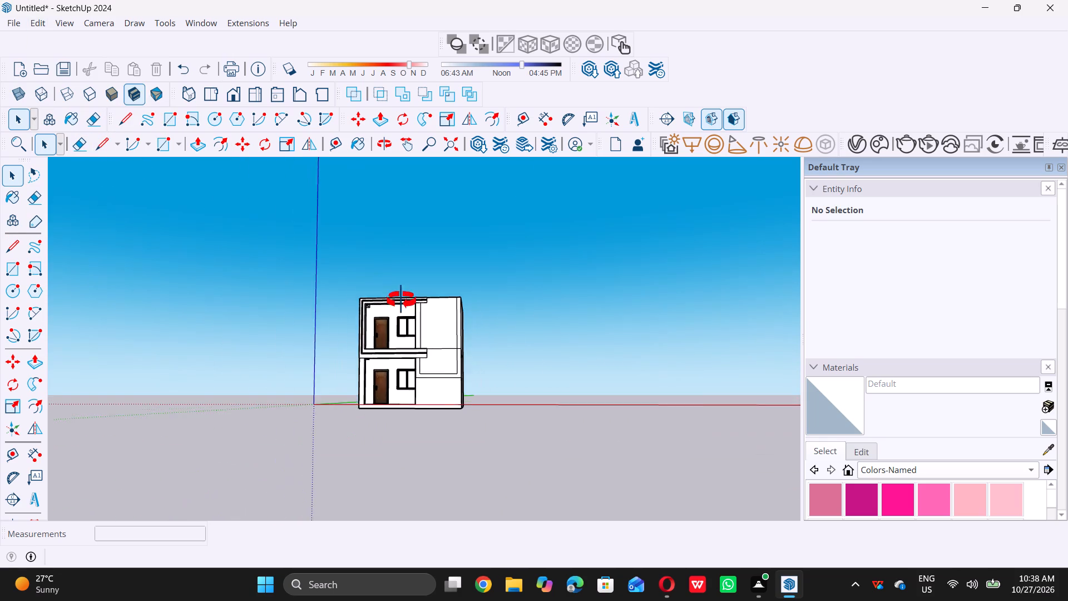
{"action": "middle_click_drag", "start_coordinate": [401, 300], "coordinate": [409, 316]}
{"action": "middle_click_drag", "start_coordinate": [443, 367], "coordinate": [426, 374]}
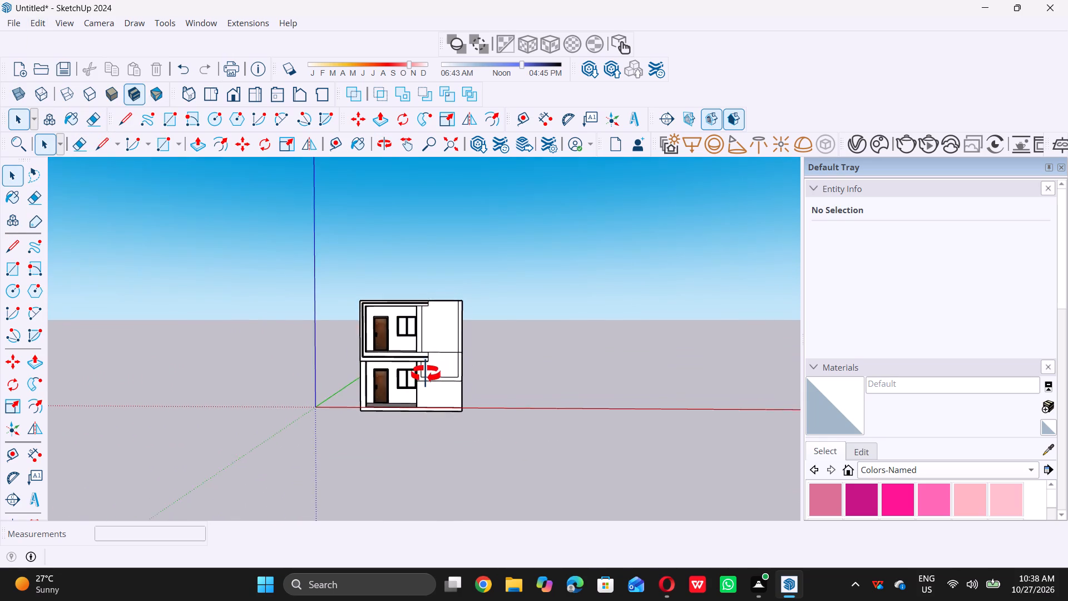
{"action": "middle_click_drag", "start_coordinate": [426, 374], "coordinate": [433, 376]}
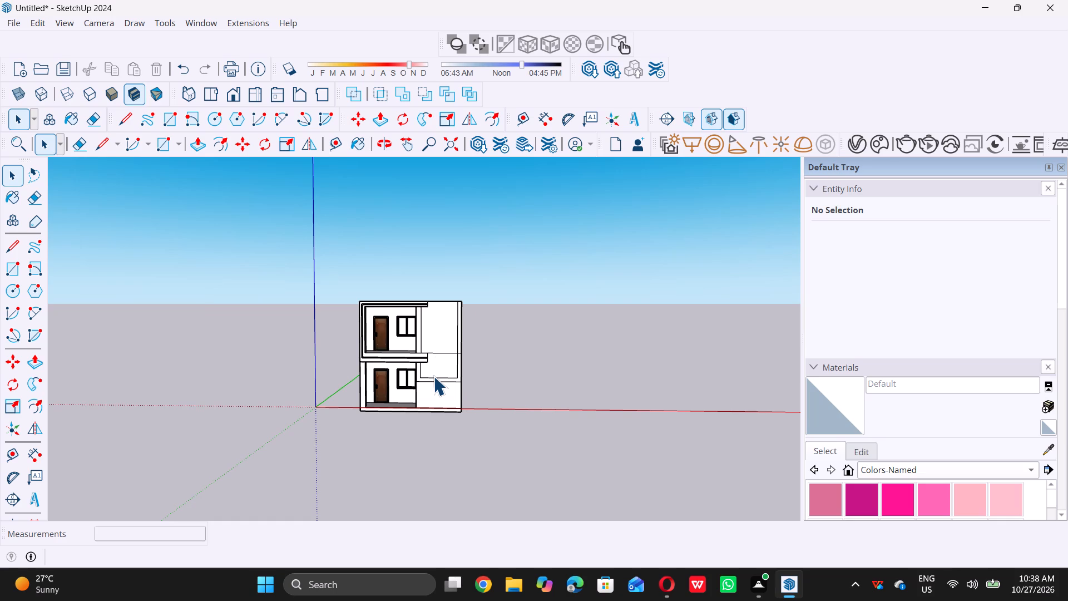
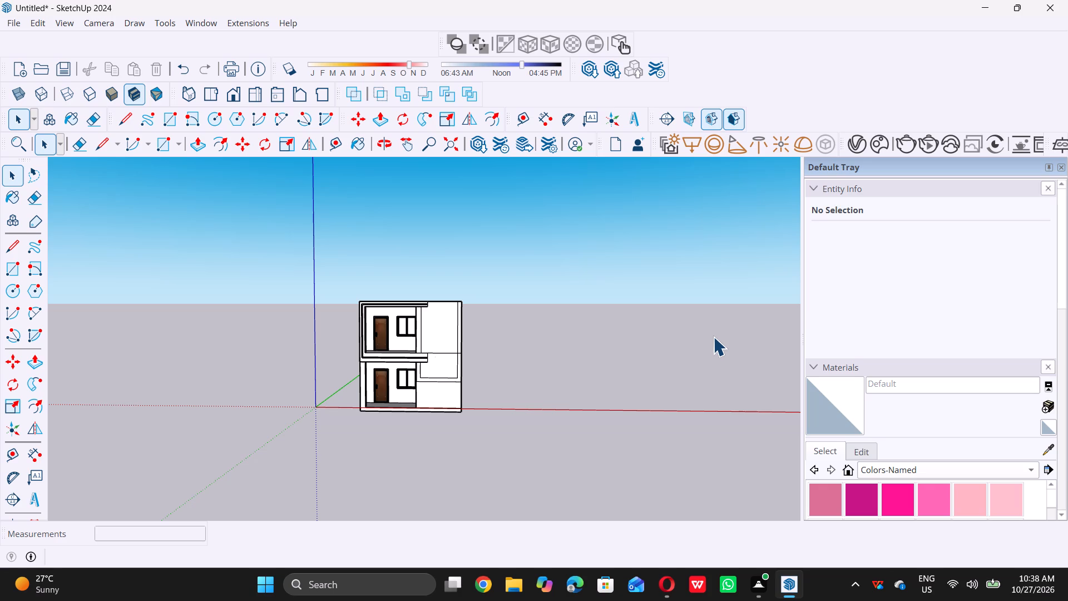
Examine the front facade around the slab end between floors and the outlined panel on the blank wall.
{"action": "scroll", "coordinate": [464, 381], "scroll_direction": "down", "scroll_amount": 2}
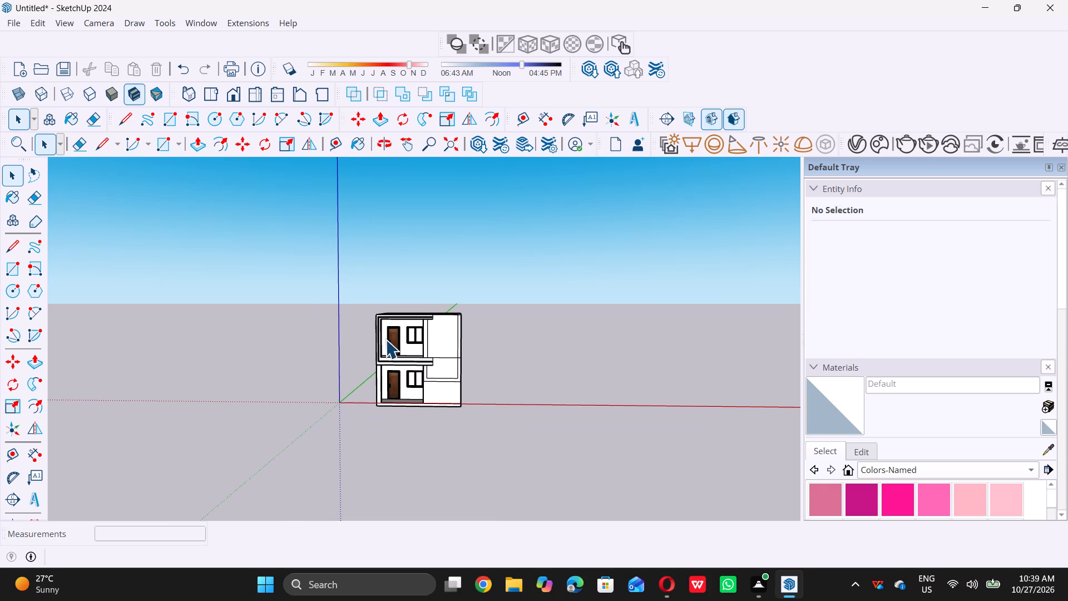
{"action": "middle_click_drag", "start_coordinate": [413, 371], "coordinate": [430, 373]}
{"action": "scroll", "coordinate": [441, 366], "scroll_direction": "up", "scroll_amount": 11}
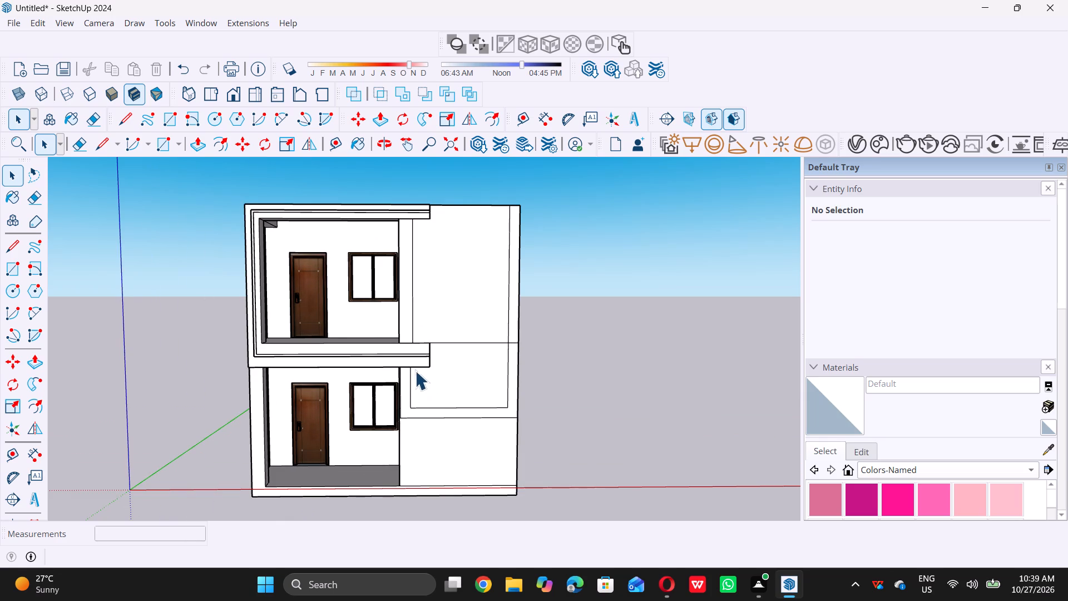
{"action": "middle_click_drag", "start_coordinate": [415, 364], "coordinate": [416, 328]}
{"action": "scroll", "coordinate": [407, 356], "scroll_direction": "up", "scroll_amount": 6}
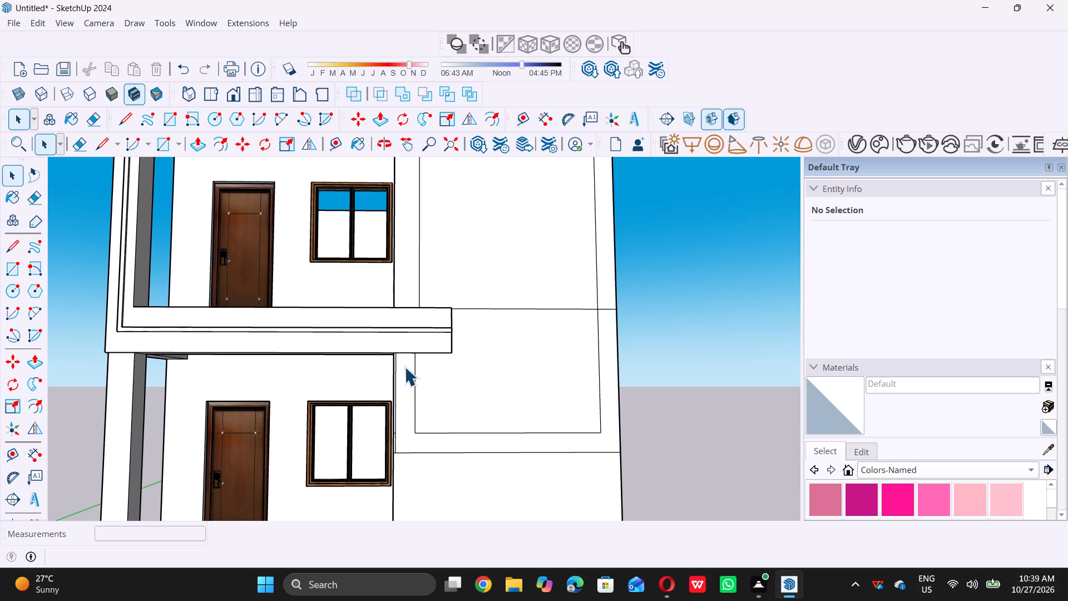
{"action": "scroll", "coordinate": [403, 378], "scroll_direction": "down", "scroll_amount": 5}
{"action": "middle_click_drag", "start_coordinate": [400, 397], "coordinate": [484, 456]}
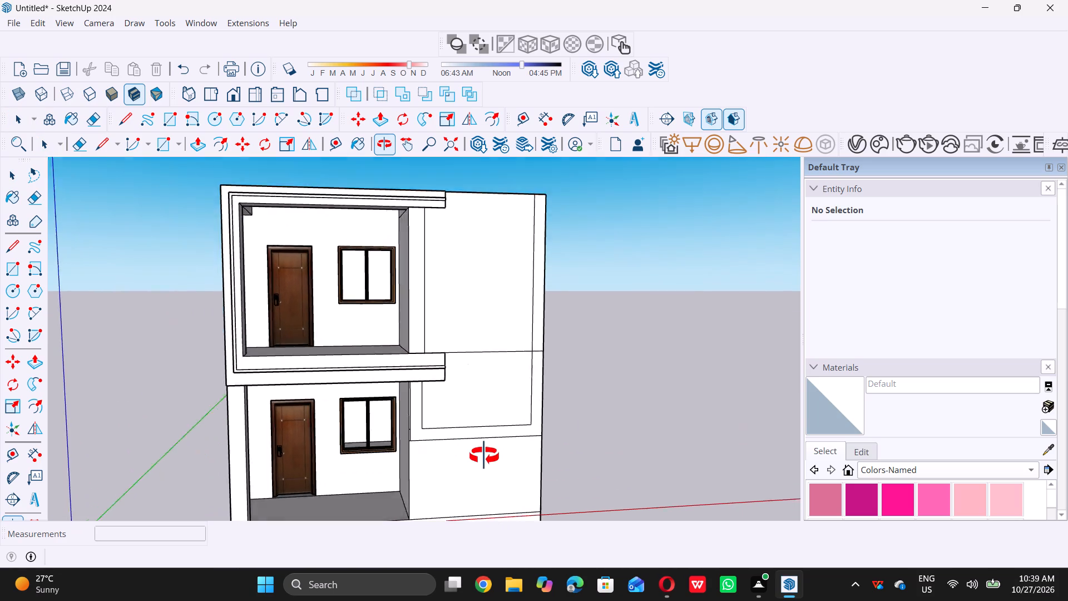
{"action": "middle_click_drag", "start_coordinate": [484, 456], "coordinate": [441, 446]}
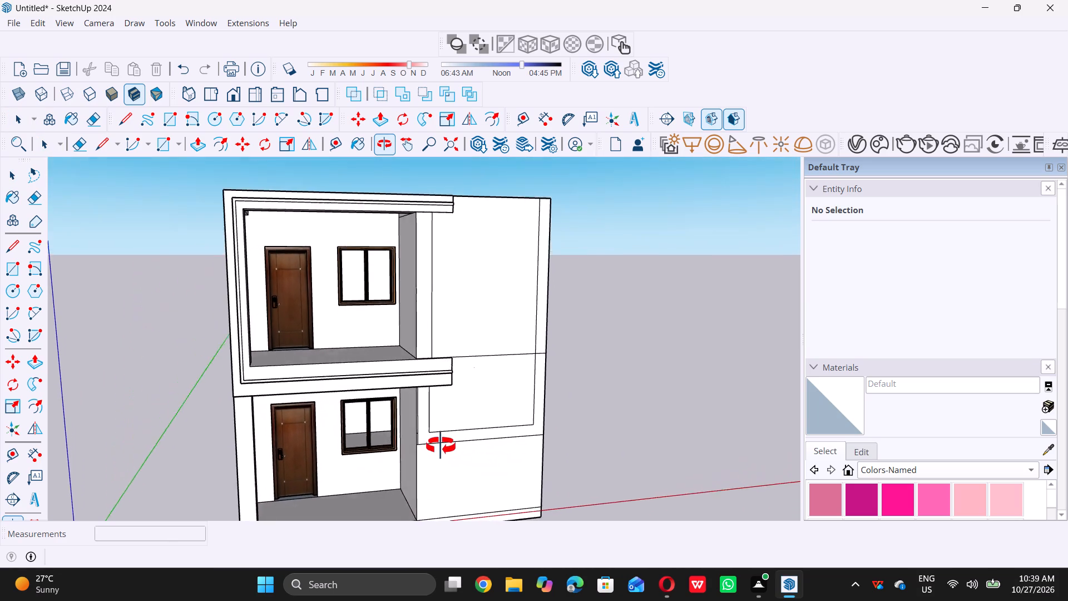
{"action": "middle_click_drag", "start_coordinate": [441, 446], "coordinate": [402, 441]}
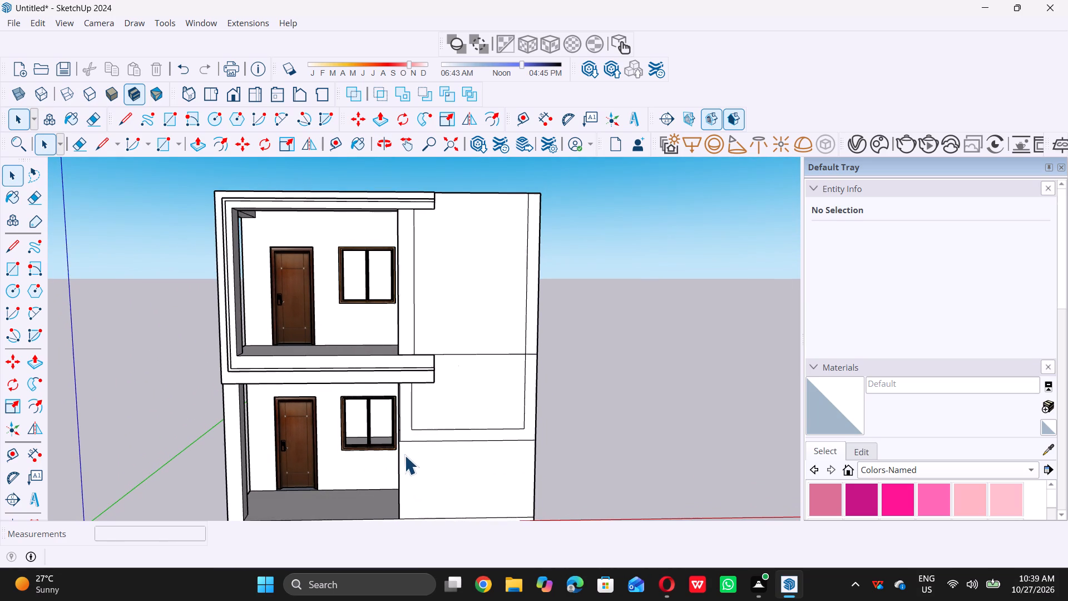
{"action": "middle_click_drag", "start_coordinate": [426, 407], "coordinate": [412, 395]}
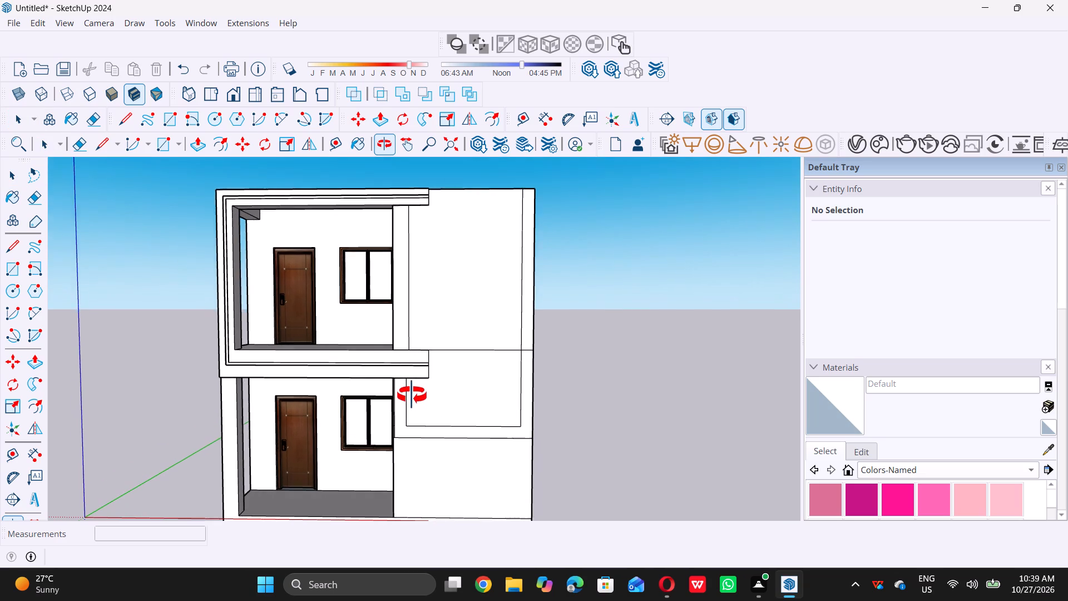
{"action": "middle_click_drag", "start_coordinate": [412, 395], "coordinate": [412, 389]}
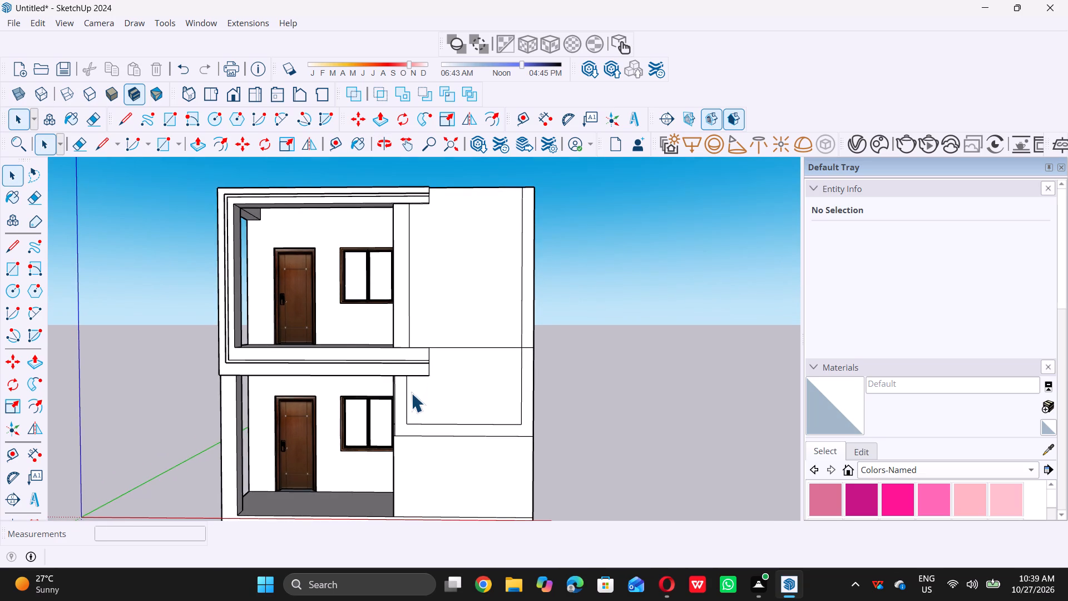
{"action": "scroll", "coordinate": [409, 403], "scroll_direction": "up", "scroll_amount": 11}
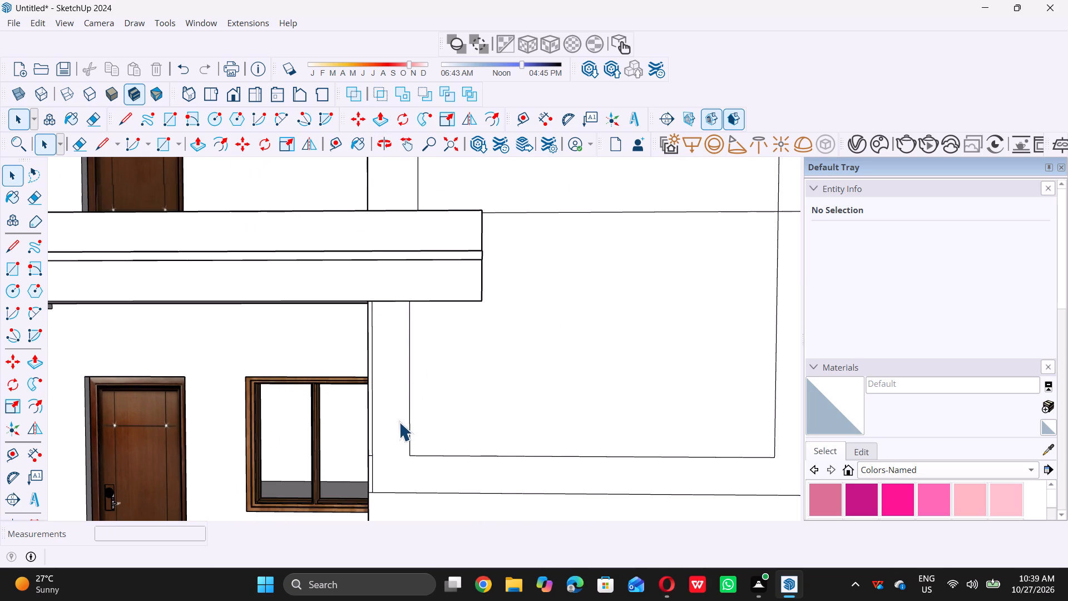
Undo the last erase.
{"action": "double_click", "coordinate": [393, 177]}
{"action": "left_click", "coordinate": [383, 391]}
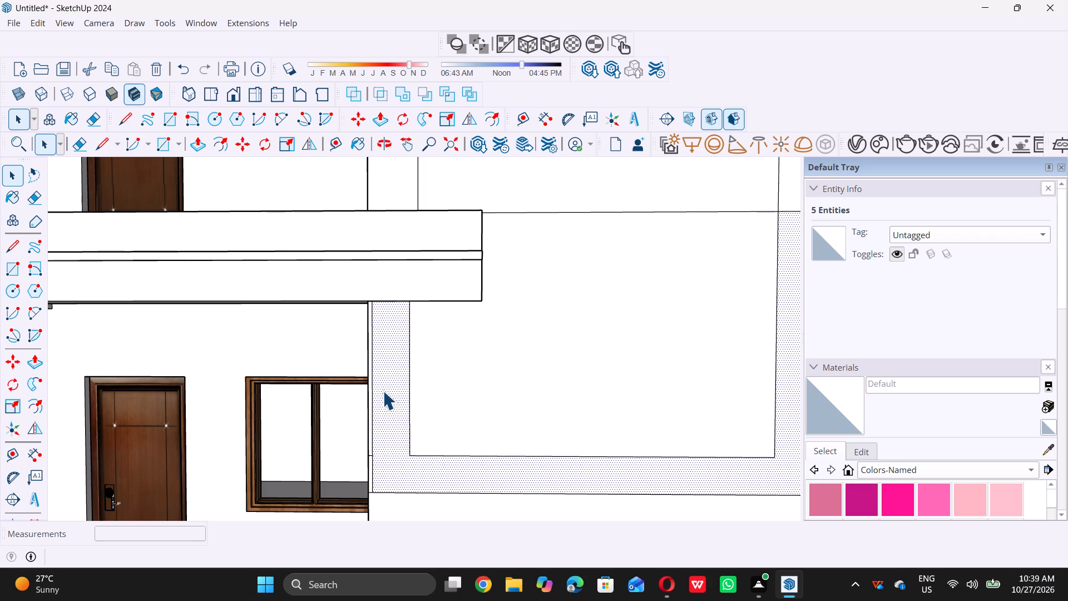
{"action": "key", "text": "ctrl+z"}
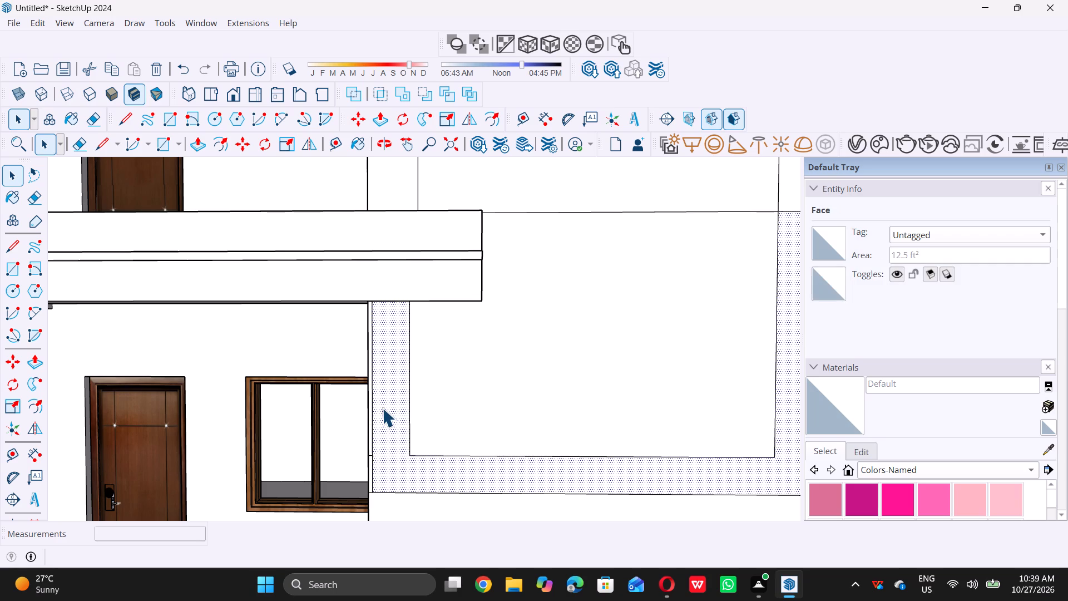
Delete all guides from the model.
{"action": "scroll", "coordinate": [404, 462], "scroll_direction": "down", "scroll_amount": 6}
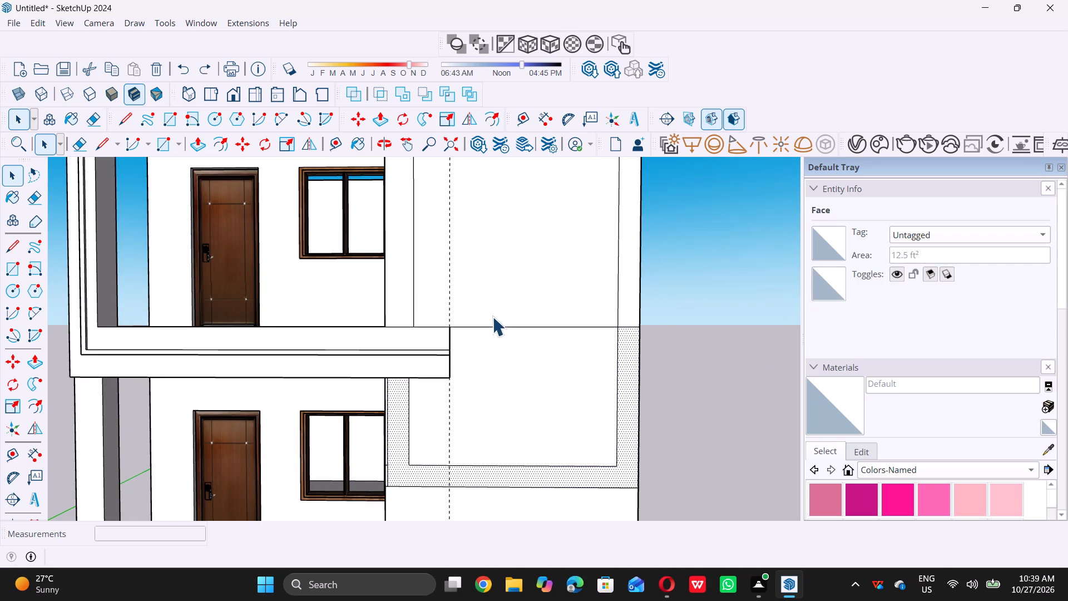
{"action": "left_click", "coordinate": [41, 21]}
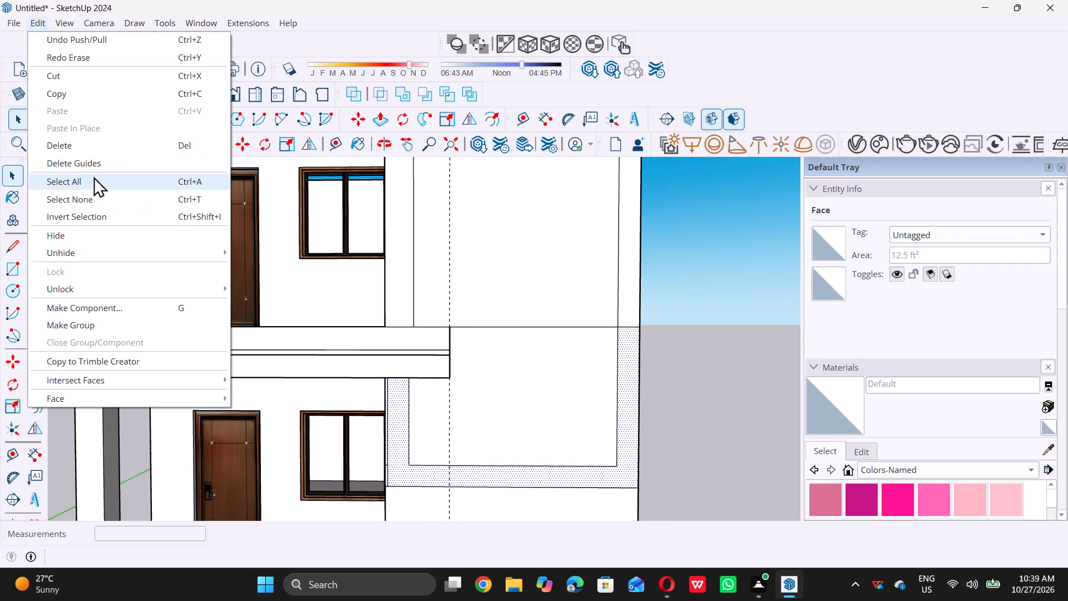
{"action": "left_click", "coordinate": [98, 166]}
Delete the vertical edge dividing the thin strip from the panel's border face, below the slab between the floors.
{"action": "scroll", "coordinate": [389, 417], "scroll_direction": "up", "scroll_amount": 5}
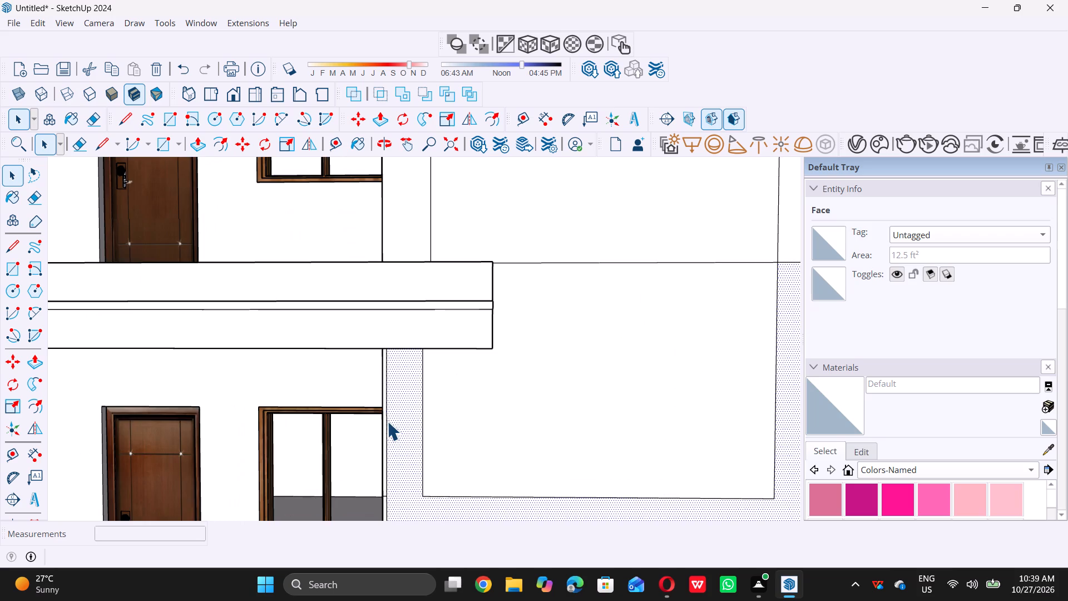
{"action": "scroll", "coordinate": [387, 421], "scroll_direction": "up", "scroll_amount": 5}
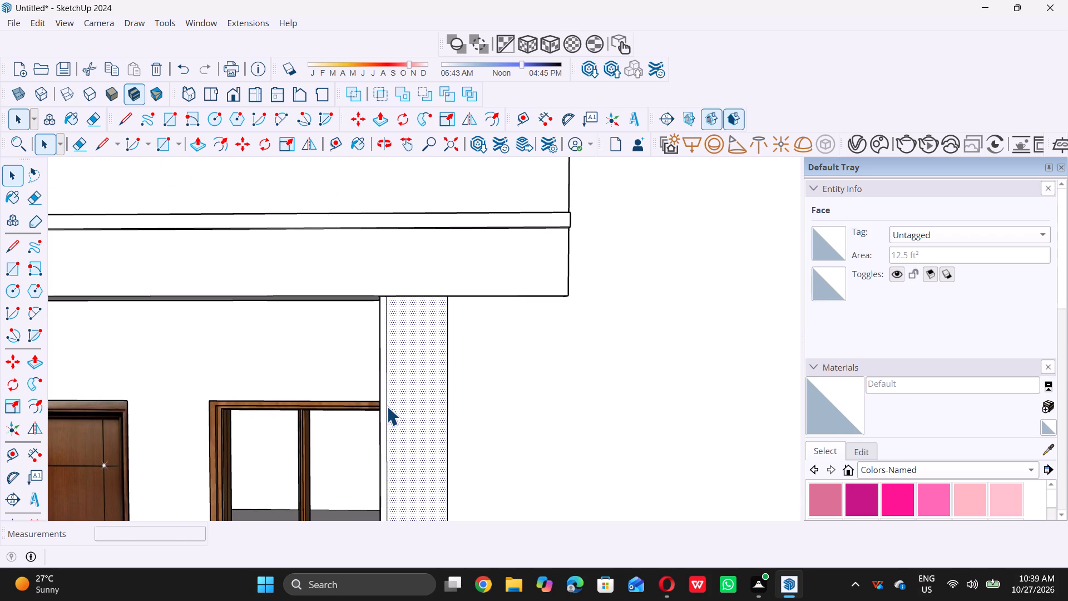
{"action": "left_click", "coordinate": [387, 406]}
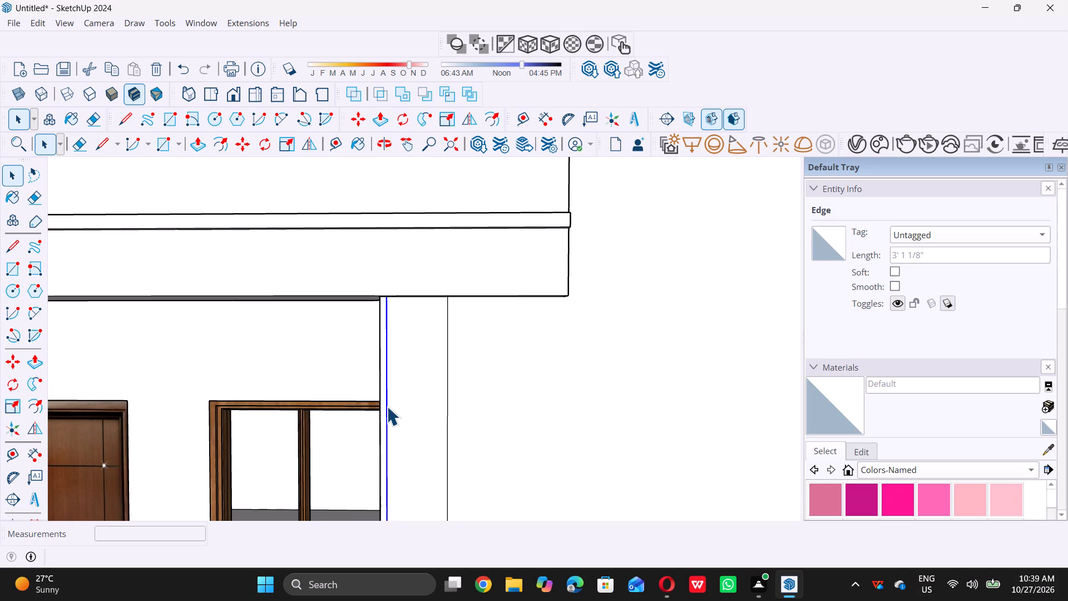
{"action": "key", "text": "Delete"}
Erase the leftover short horizontal and vertical edges at the lower corner of the panel's border, beside the ground-floor opening.
{"action": "scroll", "coordinate": [387, 406], "scroll_direction": "down", "scroll_amount": 5}
{"action": "scroll", "coordinate": [427, 332], "scroll_direction": "down", "scroll_amount": 5}
{"action": "middle_click_drag", "start_coordinate": [402, 460], "coordinate": [486, 465]}
{"action": "scroll", "coordinate": [486, 465], "scroll_direction": "up", "scroll_amount": 1}
{"action": "scroll", "coordinate": [407, 463], "scroll_direction": "up", "scroll_amount": 16}
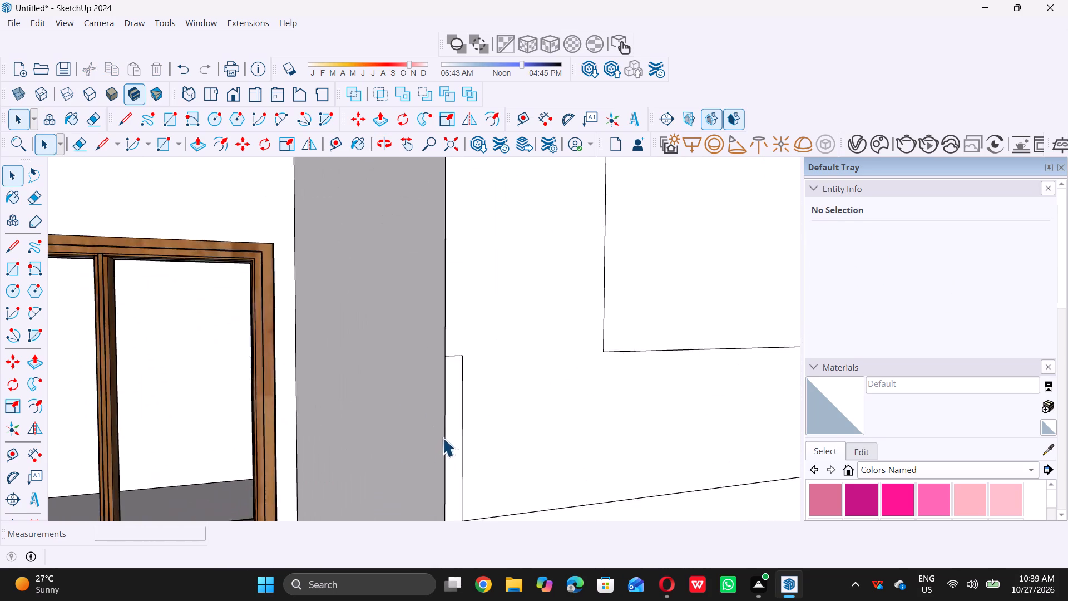
{"action": "scroll", "coordinate": [442, 437], "scroll_direction": "up", "scroll_amount": 4}
{"action": "double_click", "coordinate": [462, 325]}
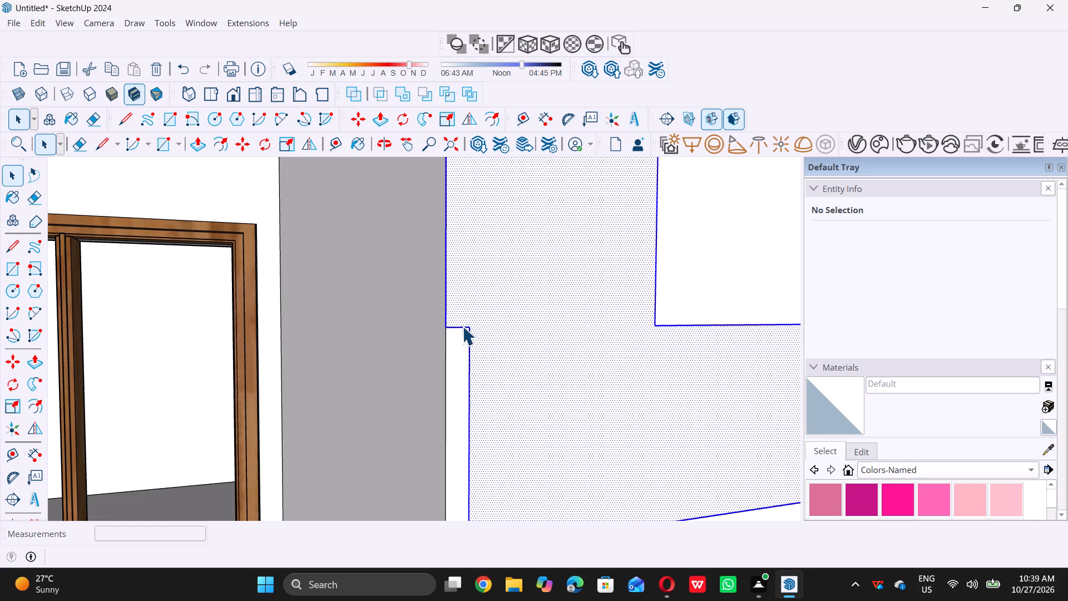
{"action": "scroll", "coordinate": [458, 356], "scroll_direction": "down", "scroll_amount": 5}
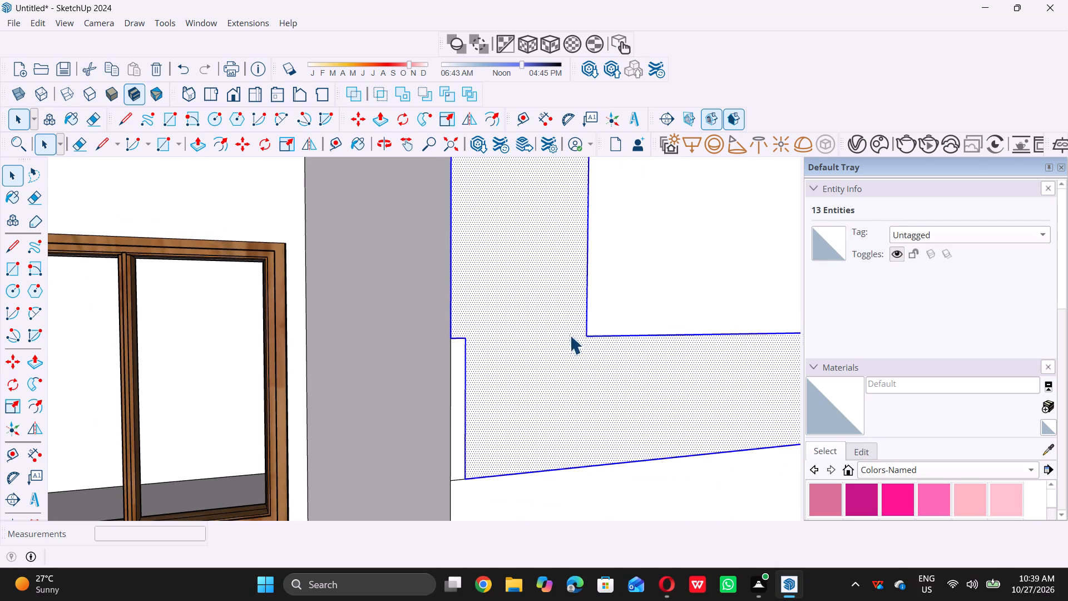
{"action": "left_click", "coordinate": [529, 424]}
{"action": "left_click", "coordinate": [534, 420], "text": "shift"}
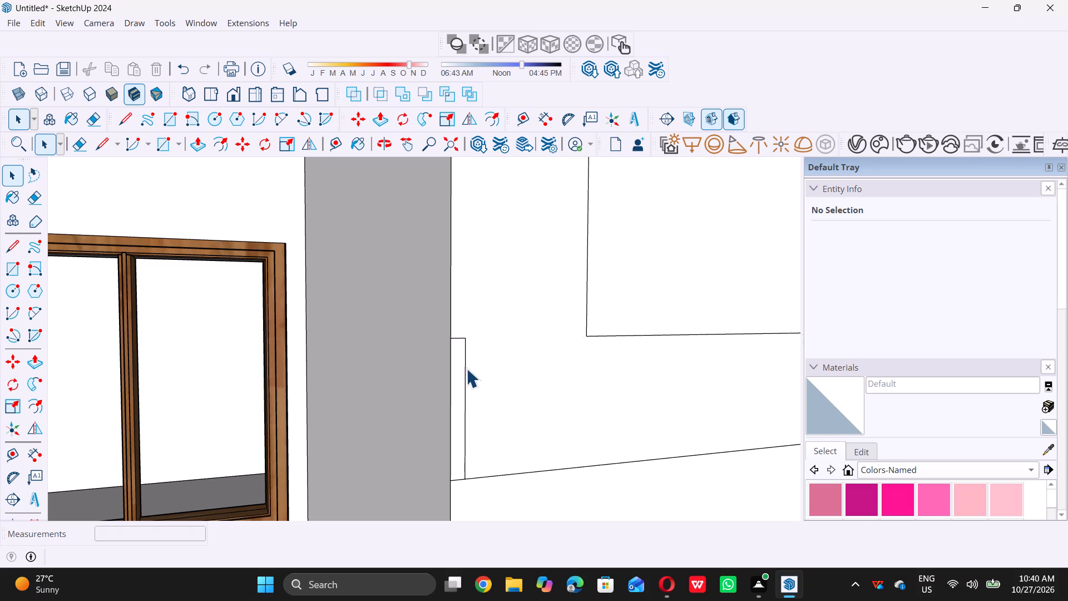
{"action": "key", "text": "e"}
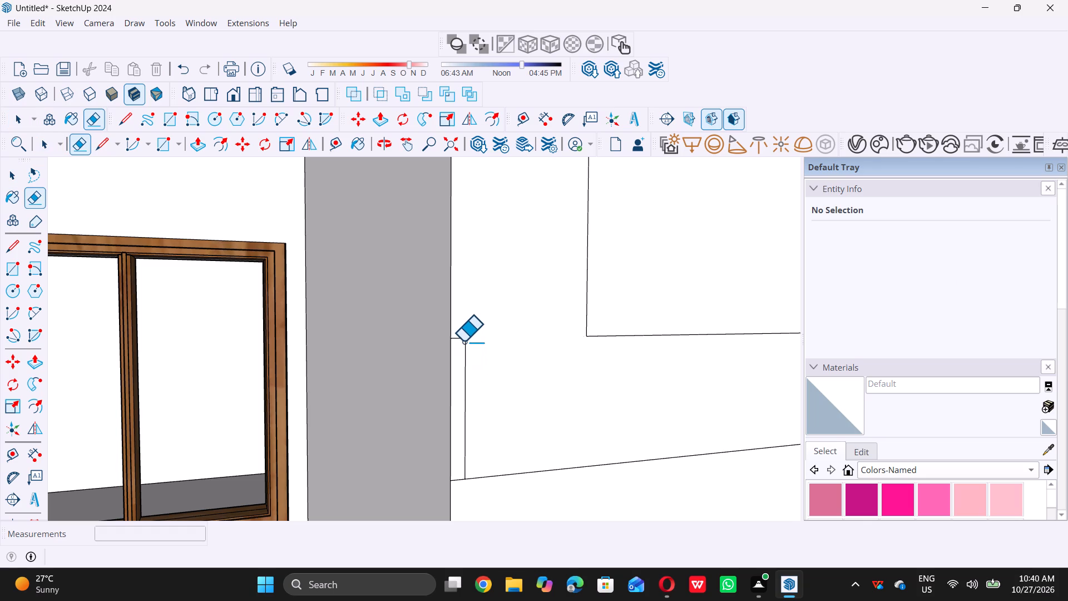
{"action": "left_click", "coordinate": [462, 338]}
{"action": "double_click", "coordinate": [464, 345]}
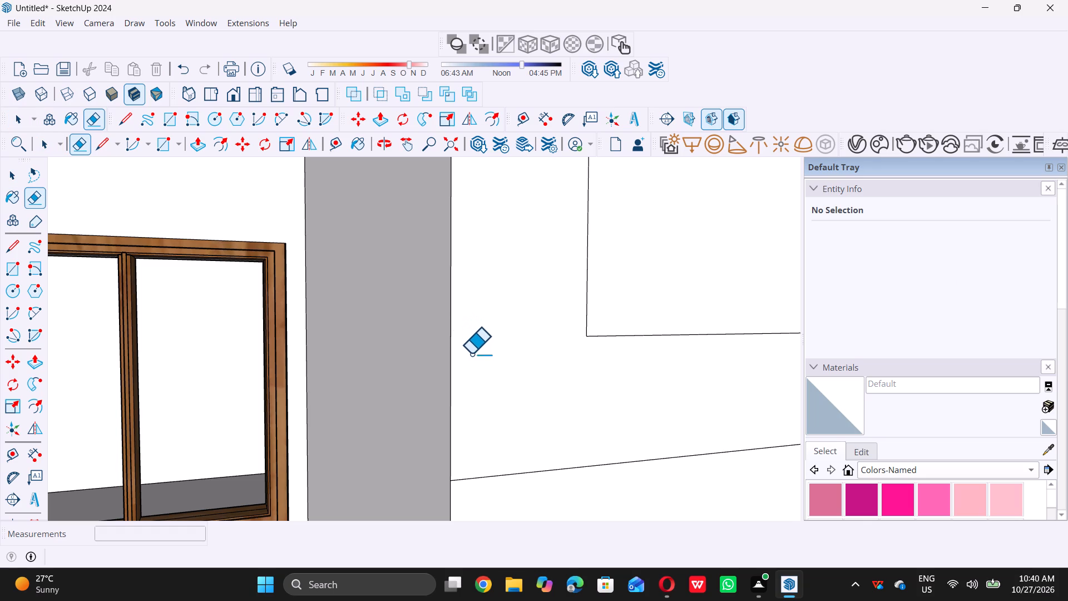
{"action": "key", "text": "space"}
Inspect the border face around the outlined panel on the front wall to check that it is continuous.
{"action": "scroll", "coordinate": [464, 398], "scroll_direction": "down", "scroll_amount": 17}
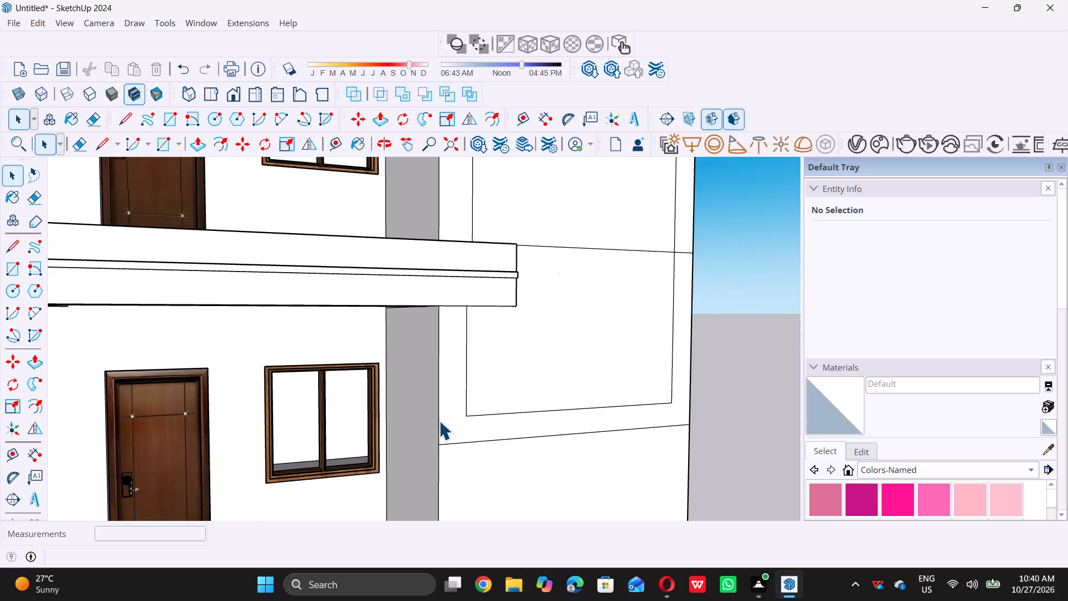
{"action": "scroll", "coordinate": [443, 419], "scroll_direction": "down", "scroll_amount": 10}
{"action": "middle_click_drag", "start_coordinate": [460, 414], "coordinate": [404, 430]}
{"action": "scroll", "coordinate": [431, 433], "scroll_direction": "up", "scroll_amount": 11}
{"action": "left_click", "coordinate": [429, 422]}
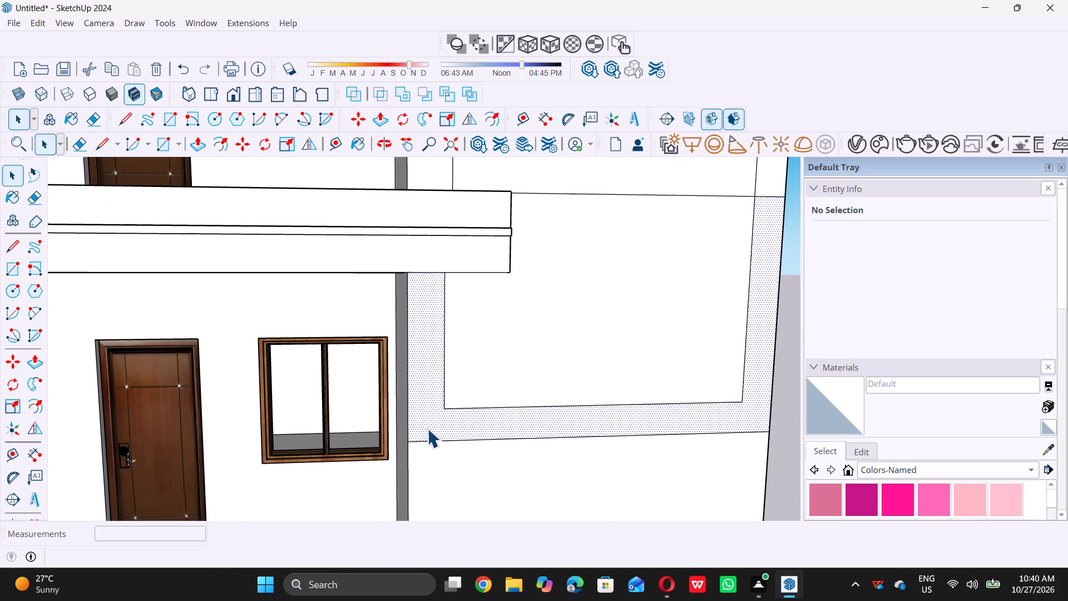
{"action": "scroll", "coordinate": [426, 430], "scroll_direction": "down", "scroll_amount": 6}
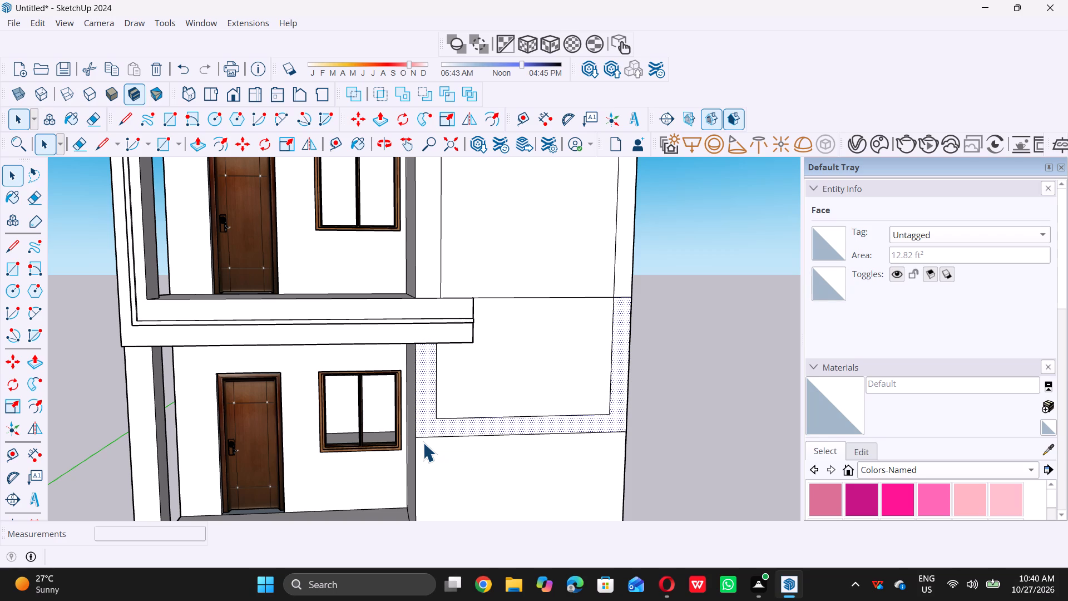
{"action": "scroll", "coordinate": [422, 479], "scroll_direction": "down", "scroll_amount": 5}
{"action": "key", "text": "space"}
{"action": "left_click", "coordinate": [620, 386]}
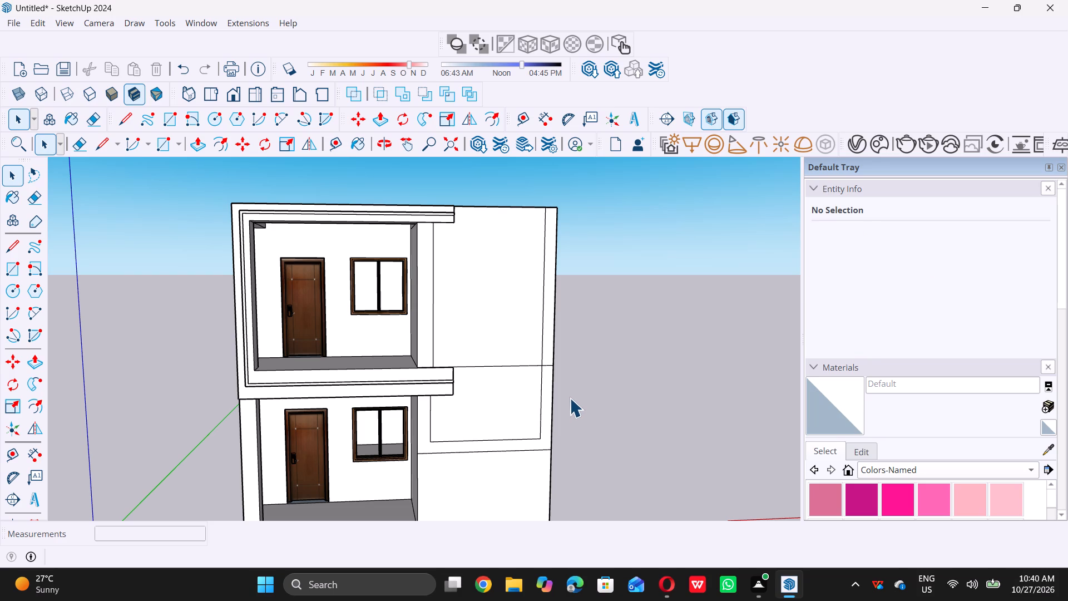
Erase the horizontal floor-level line crossing the outlined panel and its border on the blank front wall.
{"action": "key", "text": "e"}
{"action": "scroll", "coordinate": [558, 382], "scroll_direction": "up", "scroll_amount": 7}
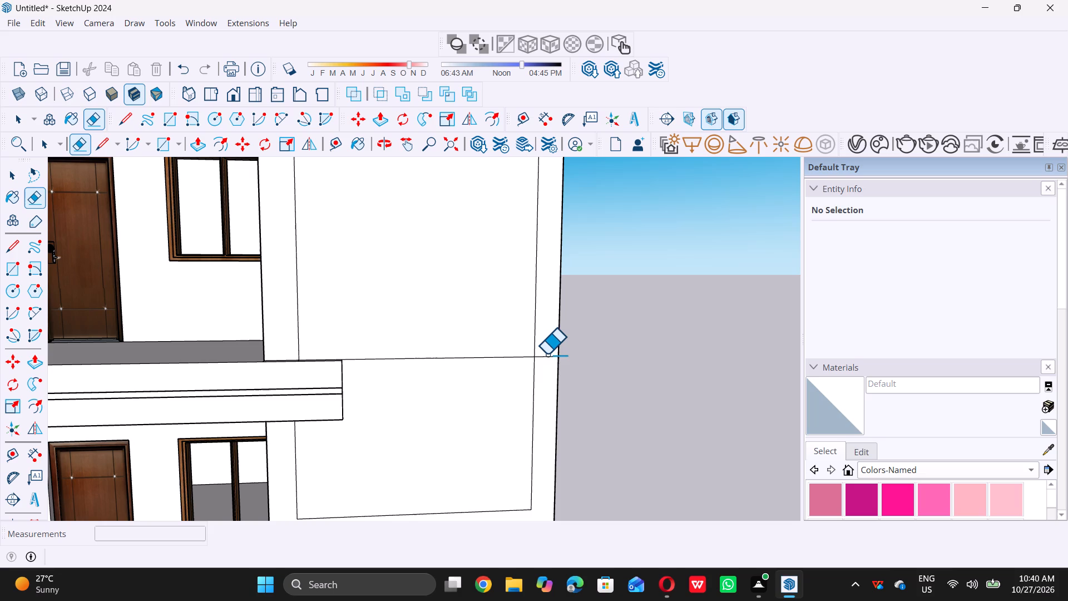
{"action": "left_click", "coordinate": [552, 355]}
{"action": "left_click", "coordinate": [443, 360]}
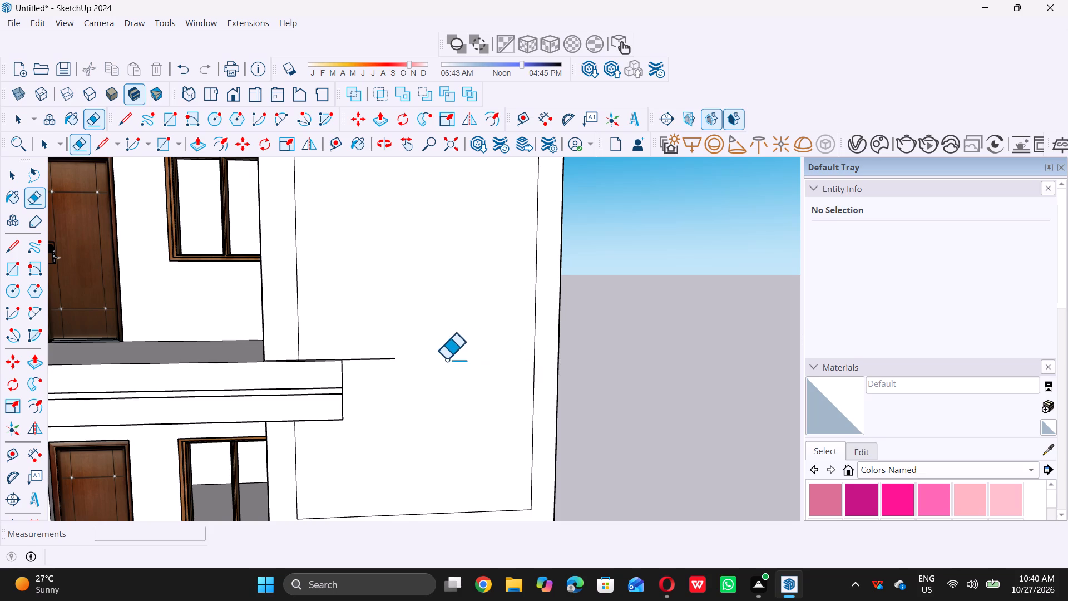
{"action": "double_click", "coordinate": [385, 358]}
{"action": "key", "text": "space"}
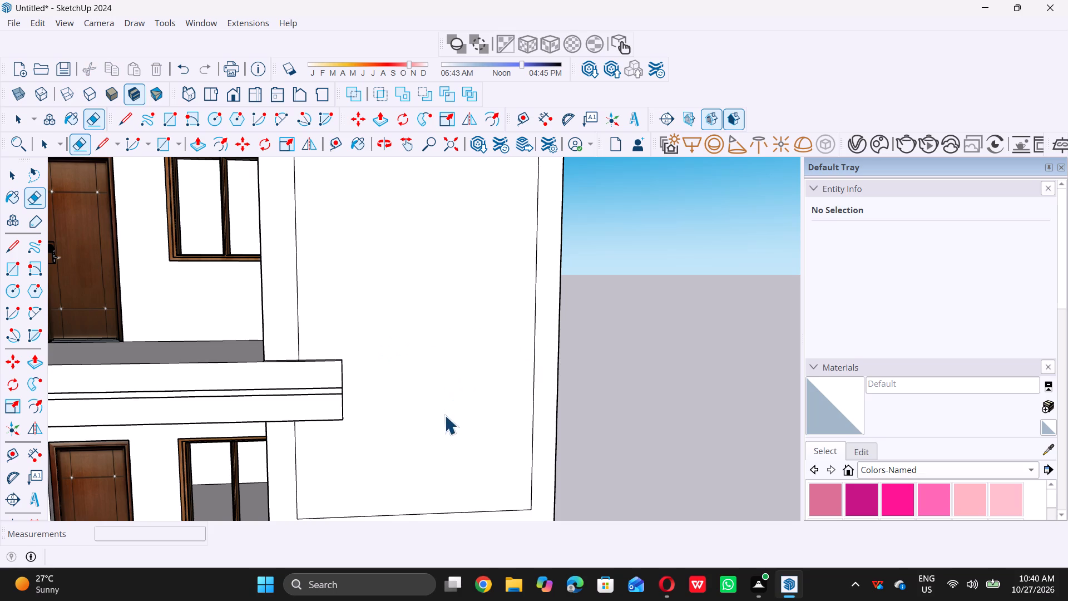
Draw an upright rectangle along the rear wall's top outer edge, 19' 9 3/4" long and 9" high.
{"action": "scroll", "coordinate": [433, 432], "scroll_direction": "down", "scroll_amount": 10}
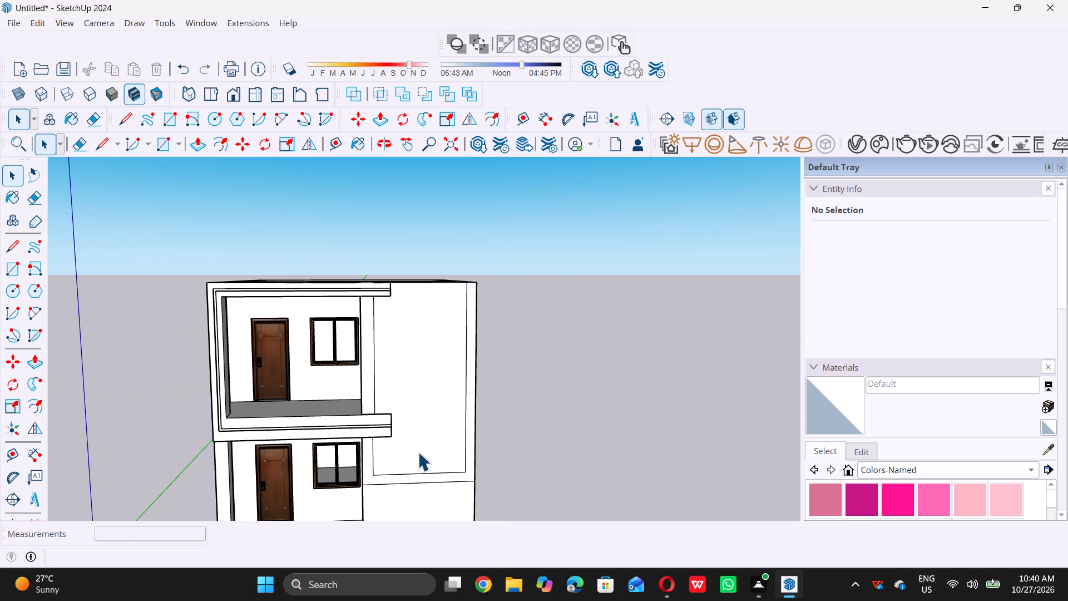
{"action": "middle_click_drag", "start_coordinate": [380, 321], "coordinate": [367, 324]}
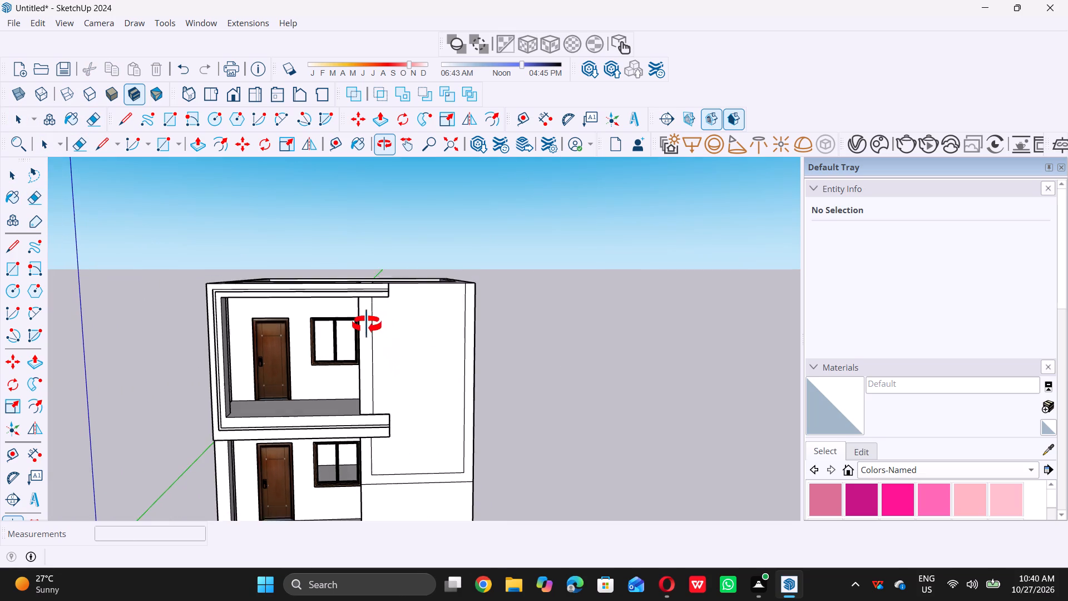
{"action": "middle_click_drag", "start_coordinate": [367, 324], "coordinate": [498, 383]}
{"action": "scroll", "coordinate": [512, 381], "scroll_direction": "down", "scroll_amount": 5}
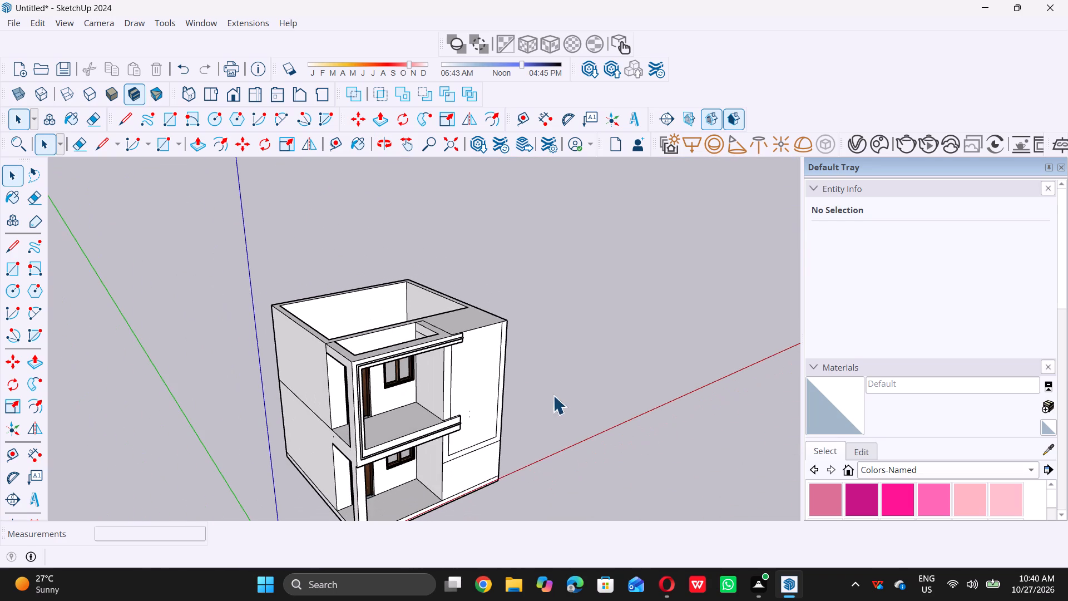
{"action": "scroll", "coordinate": [239, 333], "scroll_direction": "up", "scroll_amount": 5}
{"action": "scroll", "coordinate": [304, 299], "scroll_direction": "up", "scroll_amount": 4}
{"action": "scroll", "coordinate": [309, 309], "scroll_direction": "down", "scroll_amount": 2}
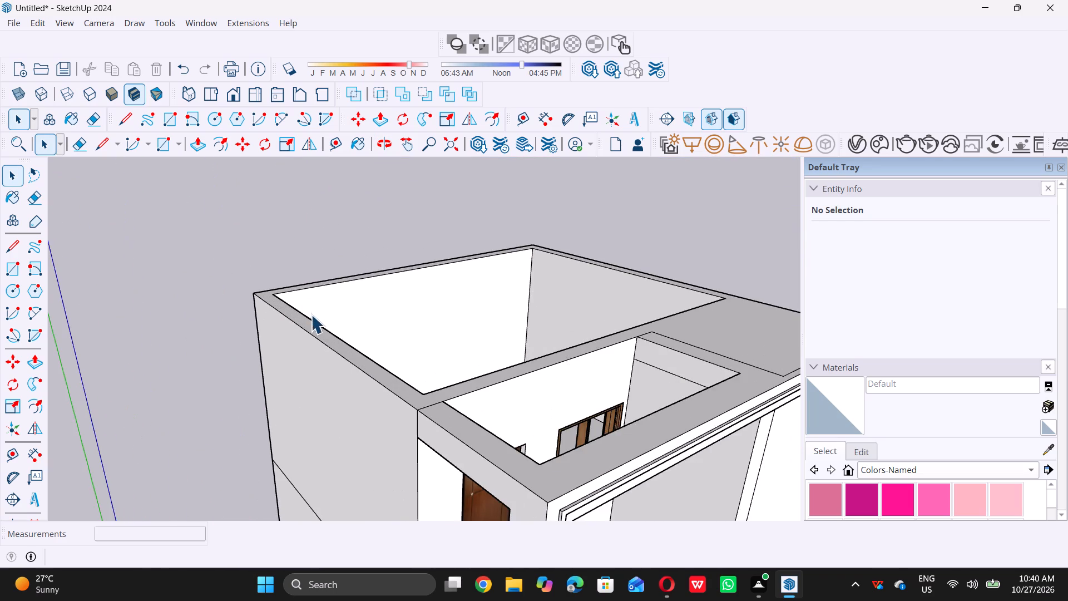
{"action": "scroll", "coordinate": [311, 314], "scroll_direction": "down", "scroll_amount": 10}
{"action": "middle_click_drag", "start_coordinate": [317, 332], "coordinate": [397, 358]}
{"action": "scroll", "coordinate": [385, 280], "scroll_direction": "up", "scroll_amount": 8}
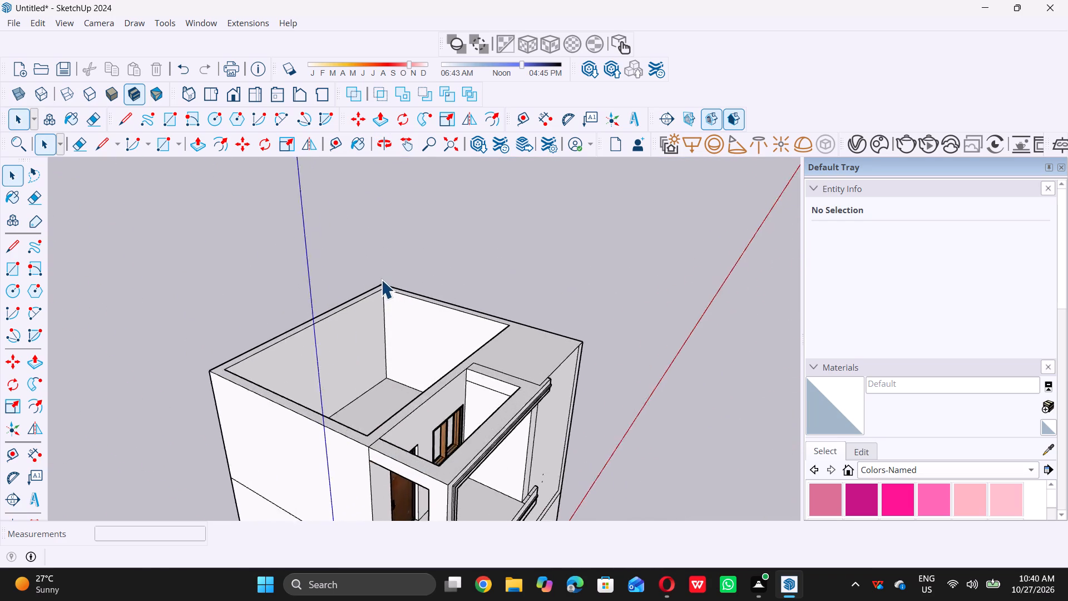
{"action": "scroll", "coordinate": [381, 279], "scroll_direction": "up", "scroll_amount": 2}
{"action": "key", "text": "r"}
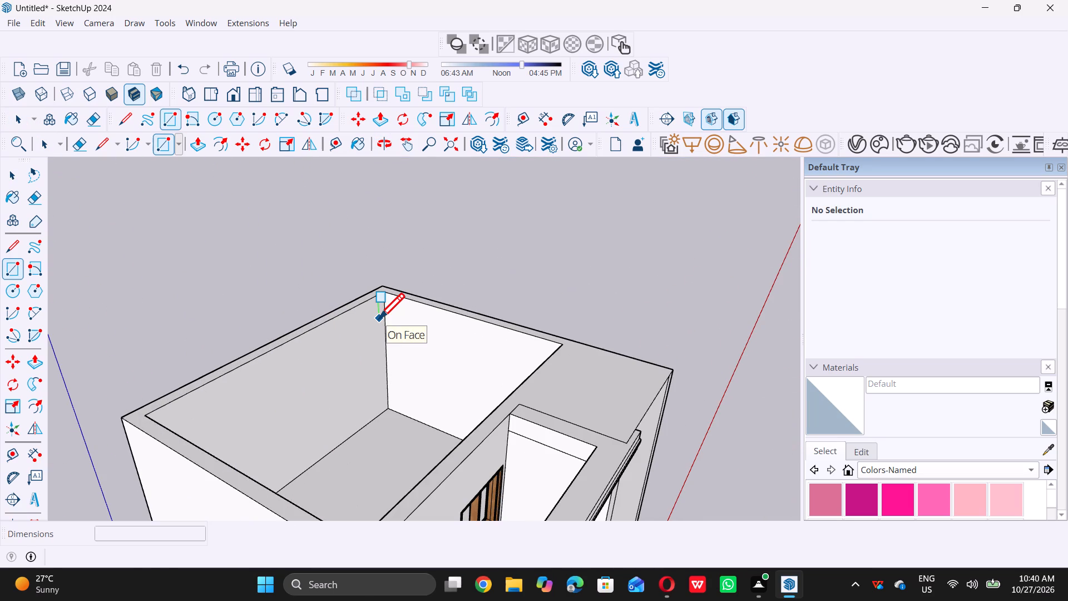
{"action": "key", "text": "space"}
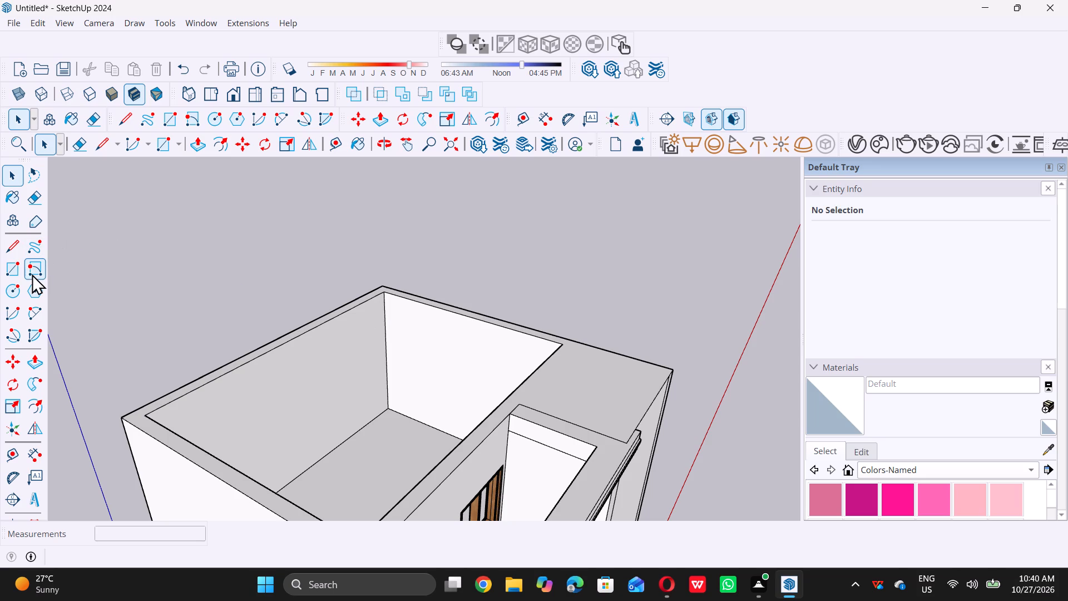
{"action": "left_click", "coordinate": [33, 270]}
{"action": "scroll", "coordinate": [367, 281], "scroll_direction": "up", "scroll_amount": 9}
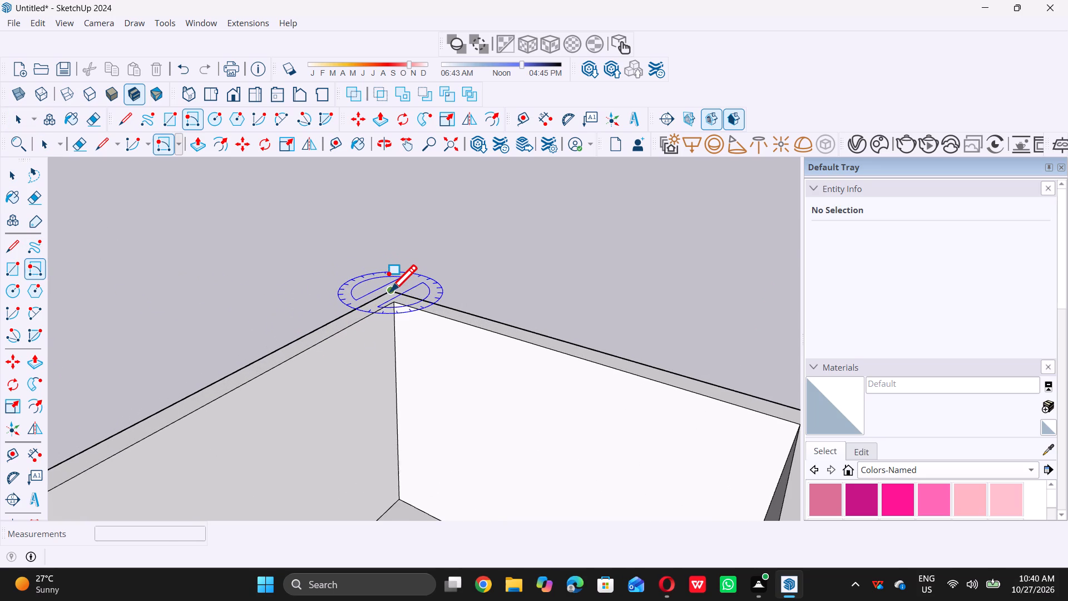
{"action": "left_click", "coordinate": [390, 290]}
{"action": "scroll", "coordinate": [392, 289], "scroll_direction": "down", "scroll_amount": 14}
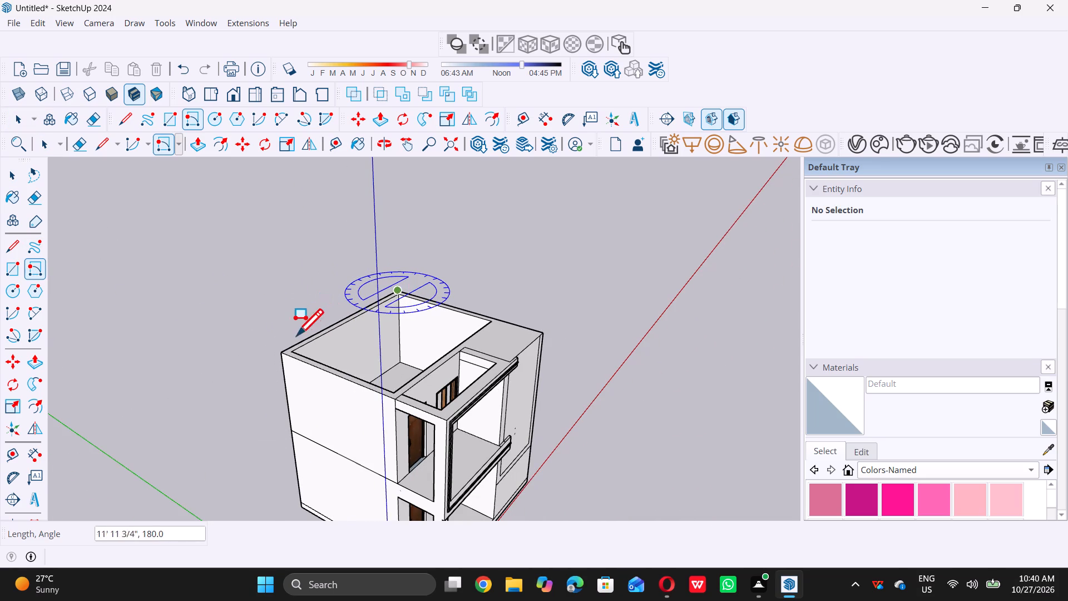
{"action": "left_click", "coordinate": [282, 354]}
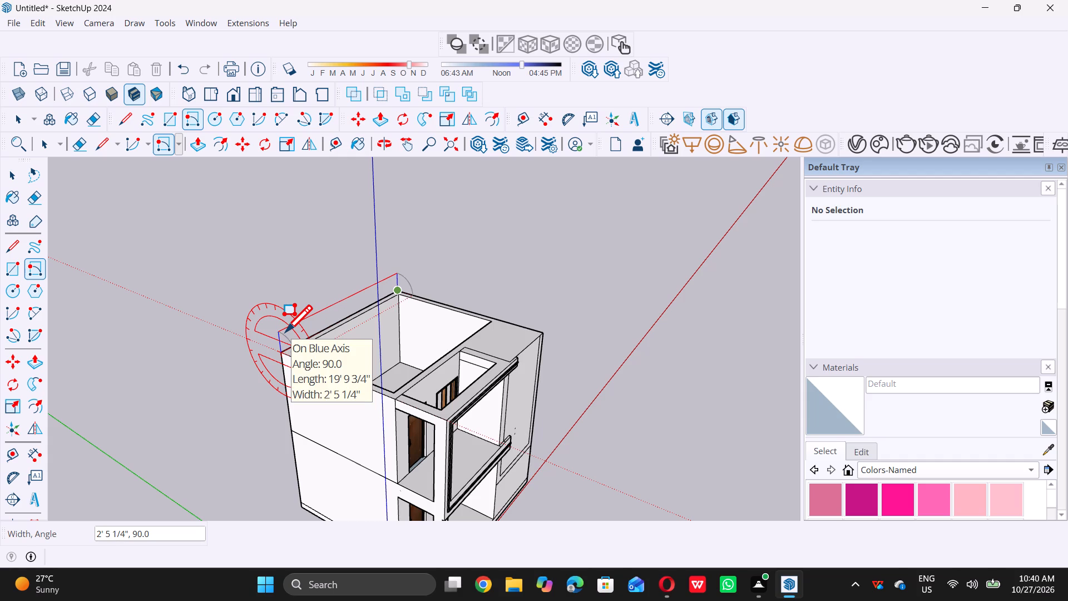
{"action": "key", "text": "9"}
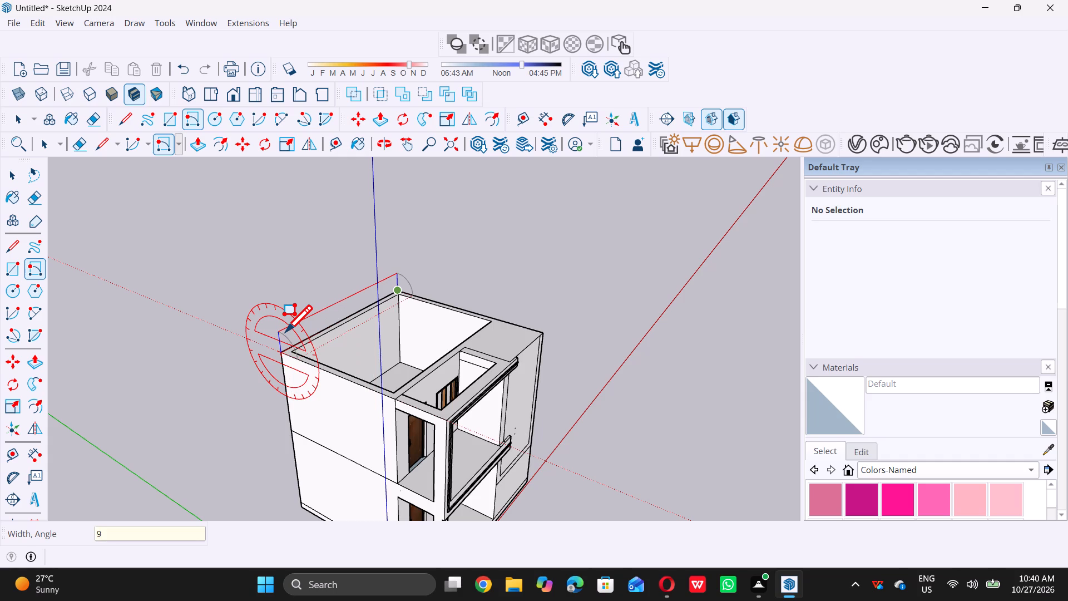
{"action": "key", "text": "shift+quotedbl"}
{"action": "key", "text": "Return"}
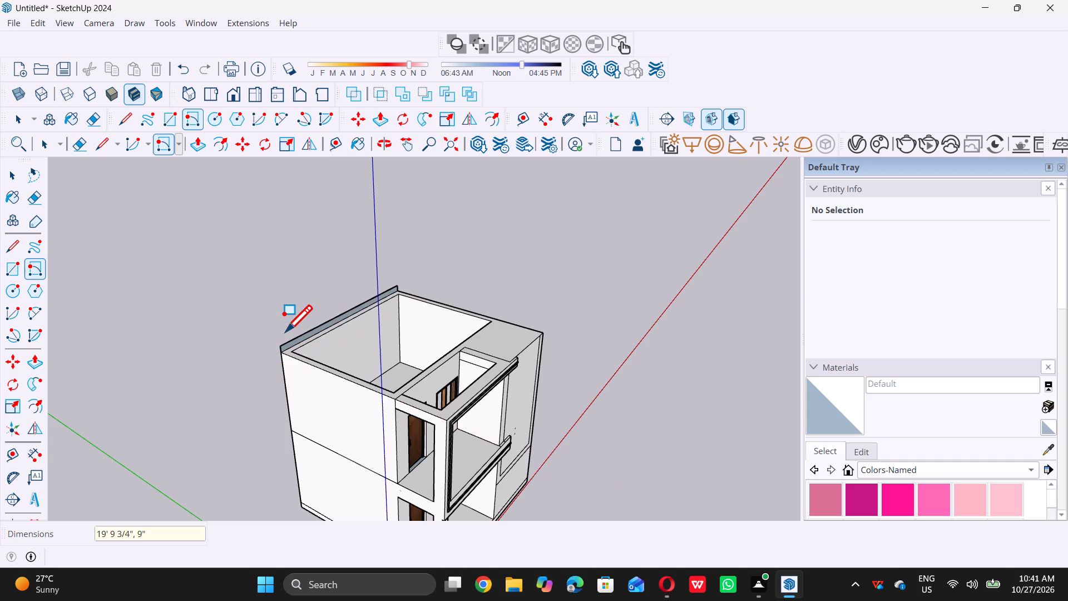
{"action": "key", "text": "space"}
Extrude the upright 9" strip 15' over the rear room as a roof slab, up to where the balcony recess begins.
{"action": "scroll", "coordinate": [281, 303], "scroll_direction": "down", "scroll_amount": 6}
{"action": "middle_click_drag", "start_coordinate": [273, 342], "coordinate": [334, 331]}
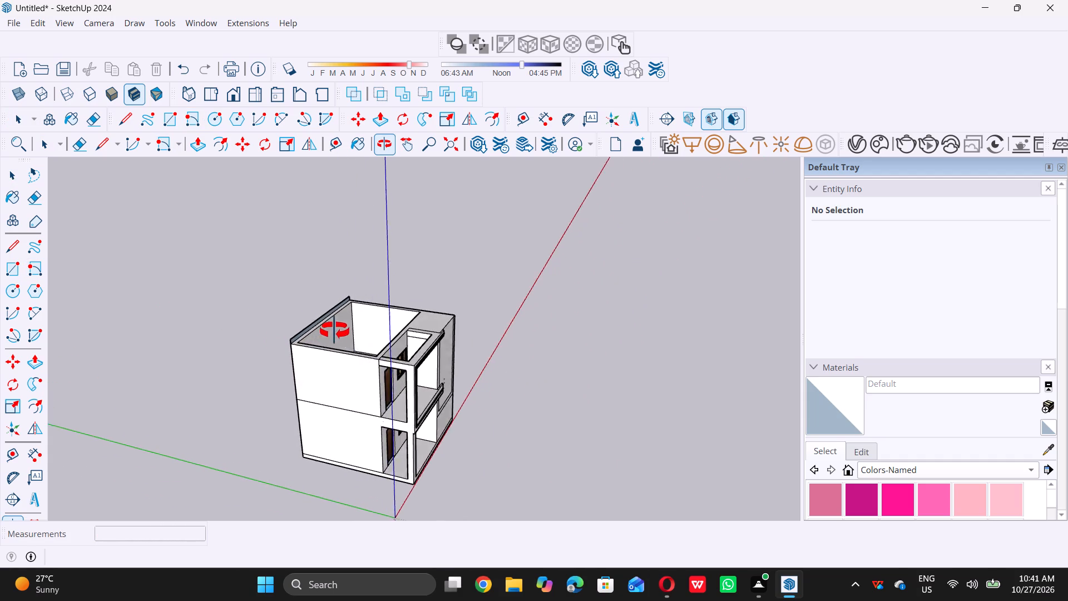
{"action": "middle_click_drag", "start_coordinate": [334, 331], "coordinate": [336, 331]}
{"action": "scroll", "coordinate": [328, 333], "scroll_direction": "up", "scroll_amount": 20}
{"action": "scroll", "coordinate": [328, 333], "scroll_direction": "up", "scroll_amount": 1}
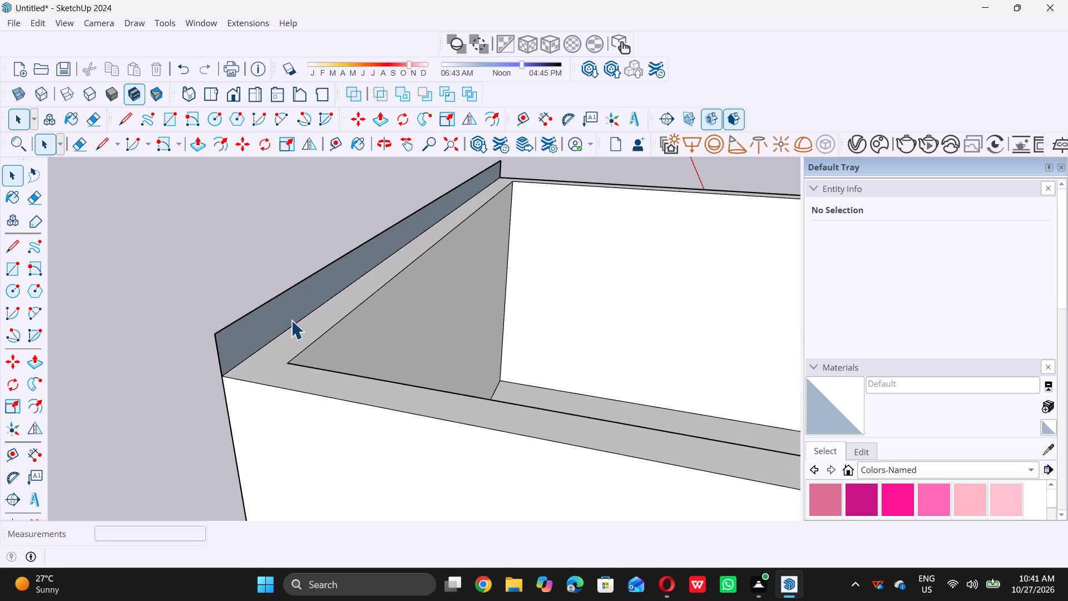
{"action": "left_click", "coordinate": [291, 319]}
{"action": "key", "text": "p"}
{"action": "left_click", "coordinate": [290, 318]}
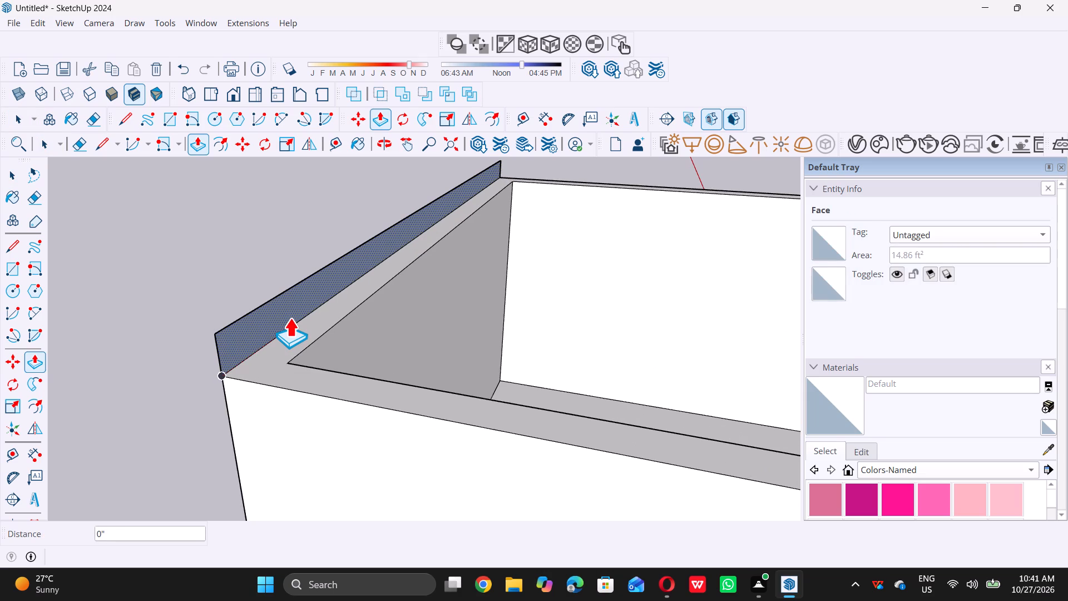
{"action": "scroll", "coordinate": [292, 317], "scroll_direction": "down", "scroll_amount": 12}
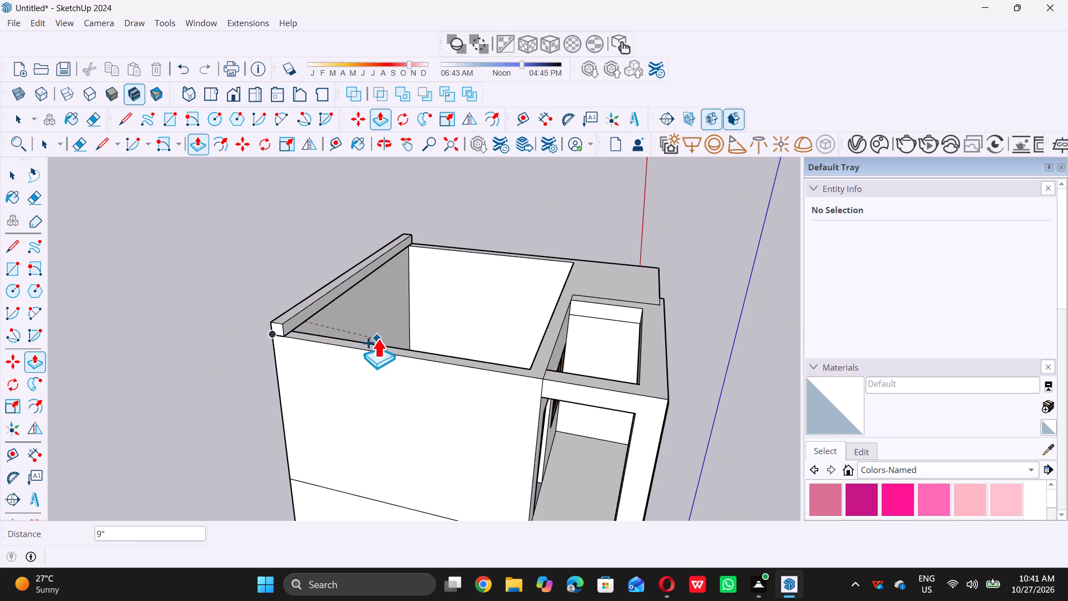
{"action": "left_click", "coordinate": [542, 383]}
Extend the roof slab's front edge face about 5' 7" over the balcony to the front corner of the house.
{"action": "scroll", "coordinate": [368, 373], "scroll_direction": "down", "scroll_amount": 10}
{"action": "middle_click_drag", "start_coordinate": [409, 382], "coordinate": [383, 357]}
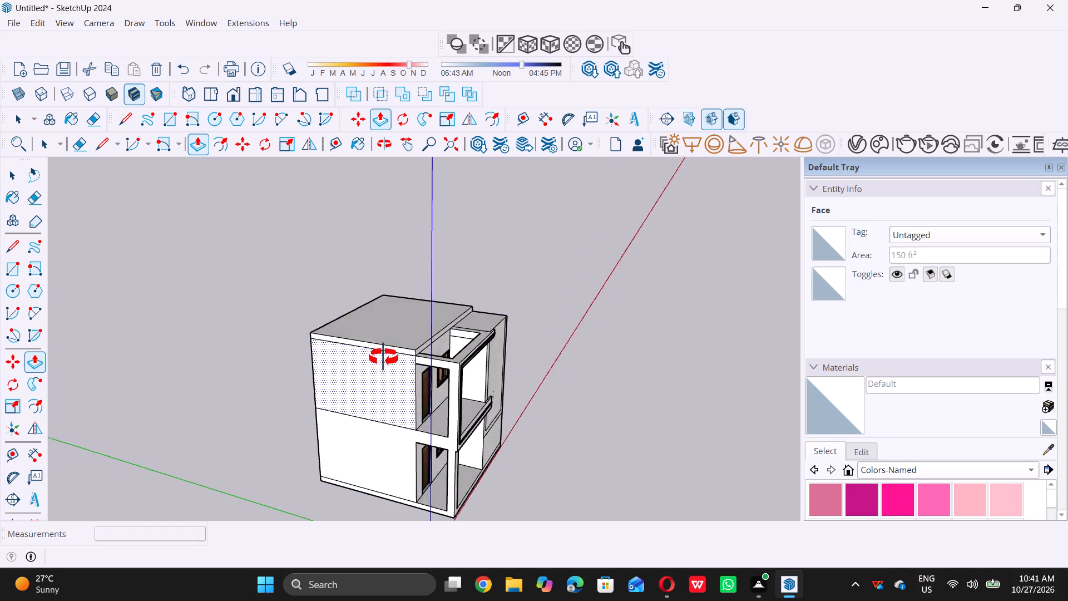
{"action": "middle_click_drag", "start_coordinate": [383, 357], "coordinate": [365, 347]}
{"action": "scroll", "coordinate": [429, 341], "scroll_direction": "up", "scroll_amount": 11}
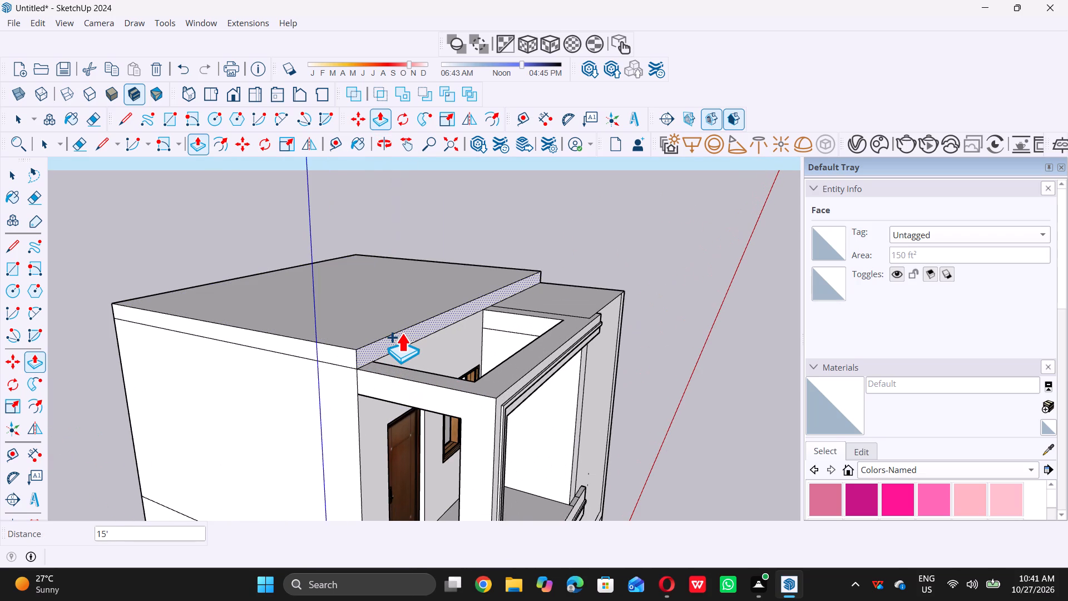
{"action": "left_click", "coordinate": [402, 333]}
{"action": "scroll", "coordinate": [402, 333], "scroll_direction": "down", "scroll_amount": 4}
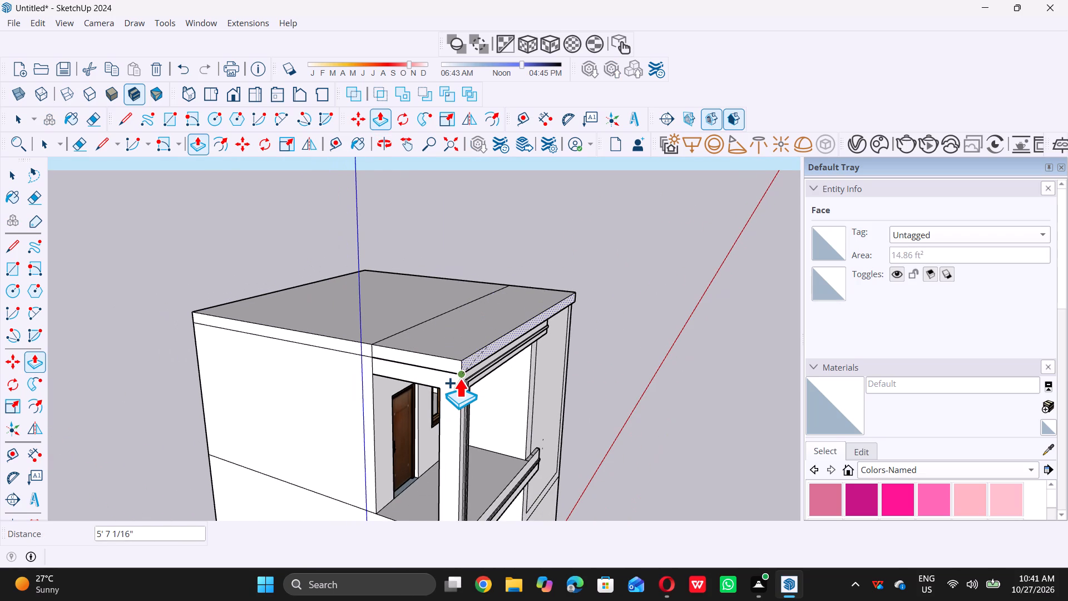
{"action": "left_click", "coordinate": [459, 378]}
{"action": "key", "text": "space"}
{"action": "left_click", "coordinate": [144, 396]}
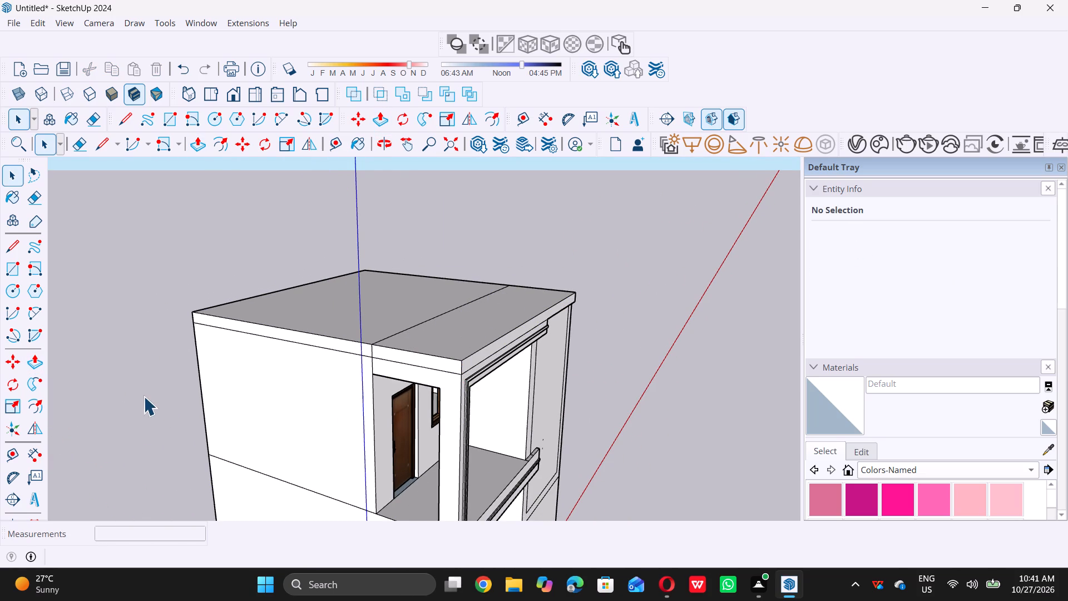
Push the roof slab's front edge face back so that it sits flush with the front wall.
{"action": "scroll", "coordinate": [199, 394], "scroll_direction": "down", "scroll_amount": 8}
{"action": "middle_click_drag", "start_coordinate": [481, 387], "coordinate": [232, 326]}
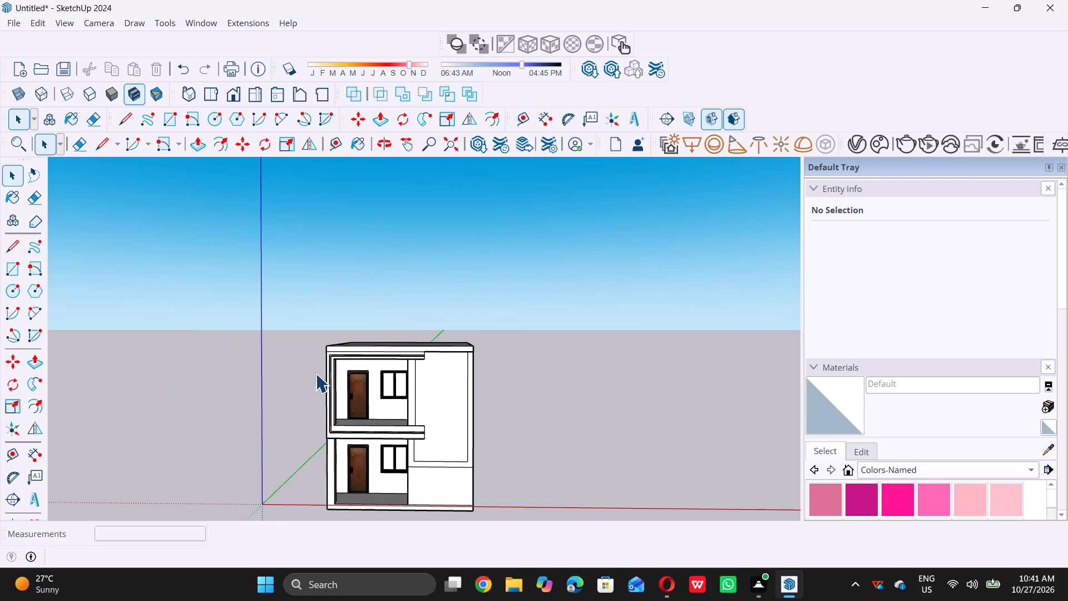
{"action": "scroll", "coordinate": [315, 373], "scroll_direction": "up", "scroll_amount": 11}
{"action": "scroll", "coordinate": [373, 352], "scroll_direction": "down", "scroll_amount": 12}
{"action": "middle_click_drag", "start_coordinate": [455, 355], "coordinate": [318, 324]}
{"action": "scroll", "coordinate": [409, 344], "scroll_direction": "up", "scroll_amount": 12}
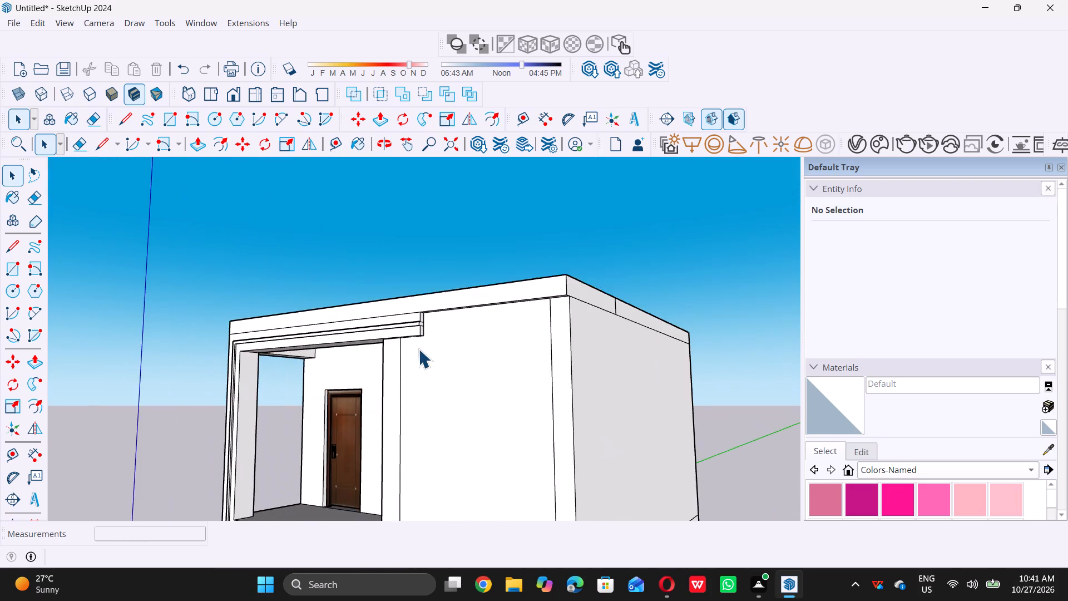
{"action": "scroll", "coordinate": [419, 347], "scroll_direction": "up", "scroll_amount": 8}
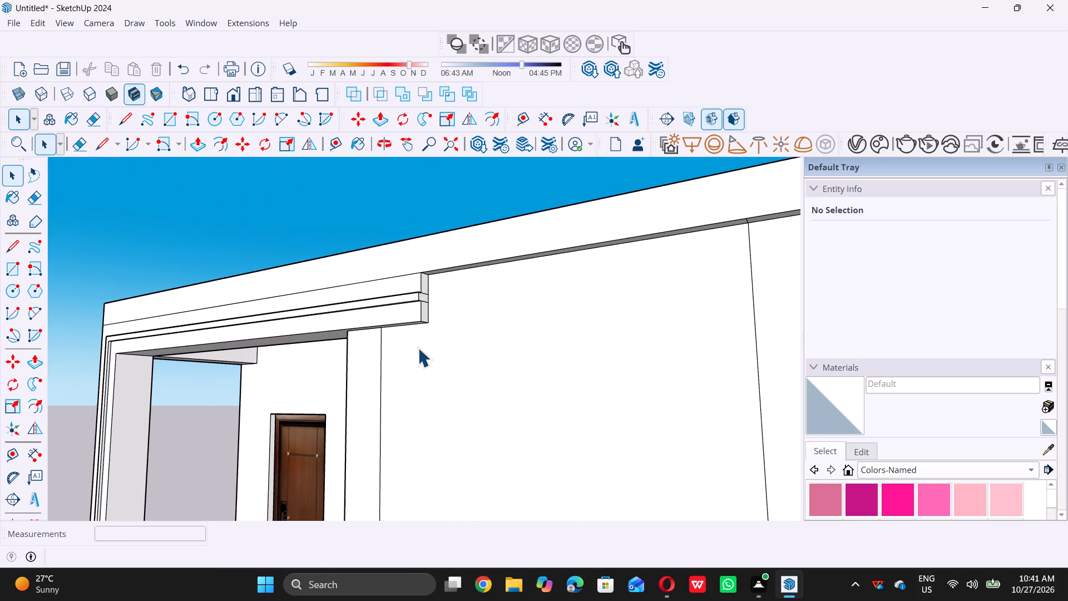
{"action": "scroll", "coordinate": [418, 348], "scroll_direction": "up", "scroll_amount": 2}
{"action": "scroll", "coordinate": [418, 348], "scroll_direction": "down", "scroll_amount": 19}
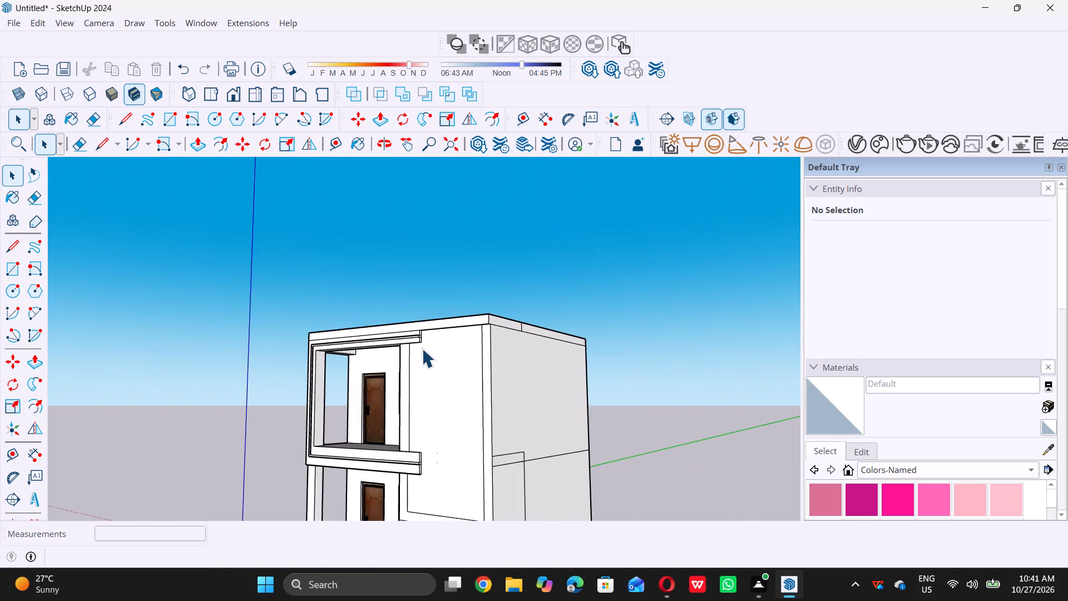
{"action": "scroll", "coordinate": [422, 348], "scroll_direction": "down", "scroll_amount": 3}
{"action": "middle_click_drag", "start_coordinate": [395, 365], "coordinate": [559, 401]}
{"action": "scroll", "coordinate": [510, 386], "scroll_direction": "up", "scroll_amount": 1}
{"action": "middle_click_drag", "start_coordinate": [498, 378], "coordinate": [307, 345]}
{"action": "scroll", "coordinate": [393, 341], "scroll_direction": "up", "scroll_amount": 12}
{"action": "scroll", "coordinate": [532, 329], "scroll_direction": "down", "scroll_amount": 10}
{"action": "middle_click_drag", "start_coordinate": [548, 354], "coordinate": [532, 352]}
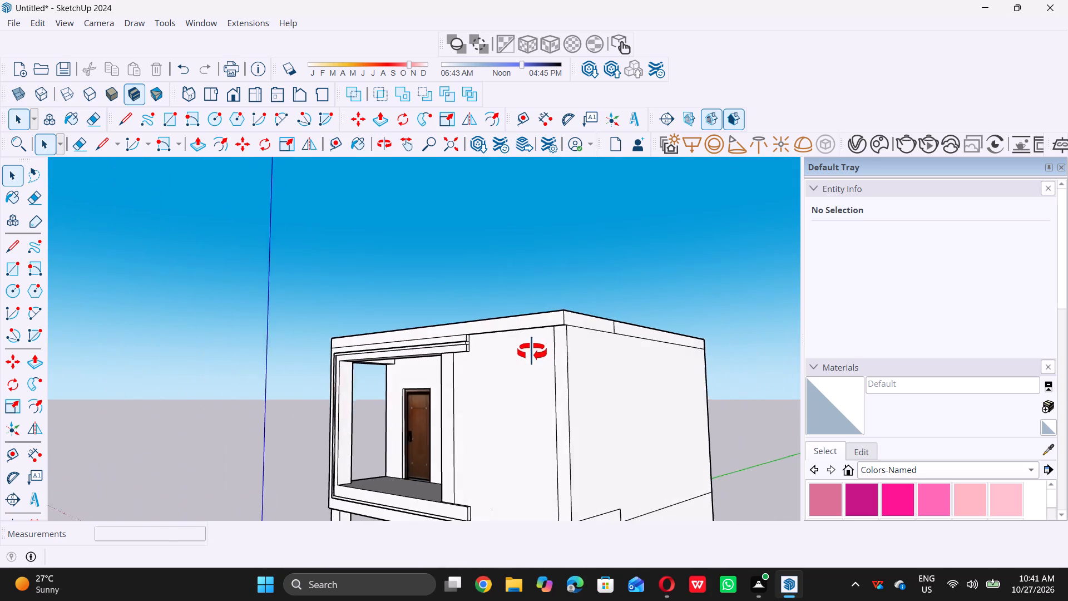
{"action": "middle_click_drag", "start_coordinate": [532, 352], "coordinate": [497, 354]}
{"action": "scroll", "coordinate": [512, 324], "scroll_direction": "up", "scroll_amount": 13}
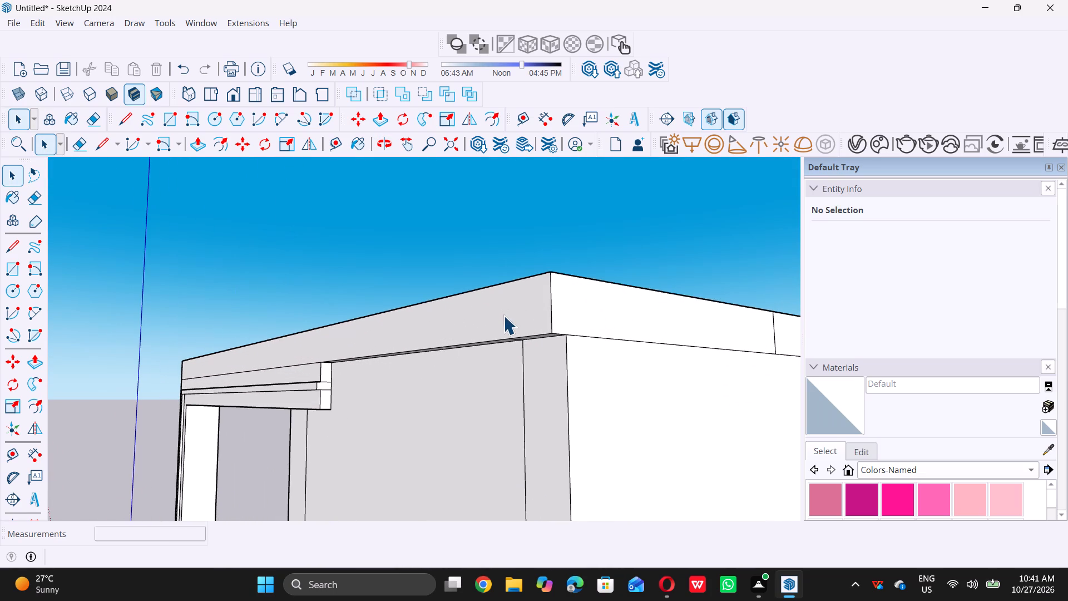
{"action": "left_click", "coordinate": [503, 316]}
{"action": "key", "text": "p"}
{"action": "left_click", "coordinate": [505, 316]}
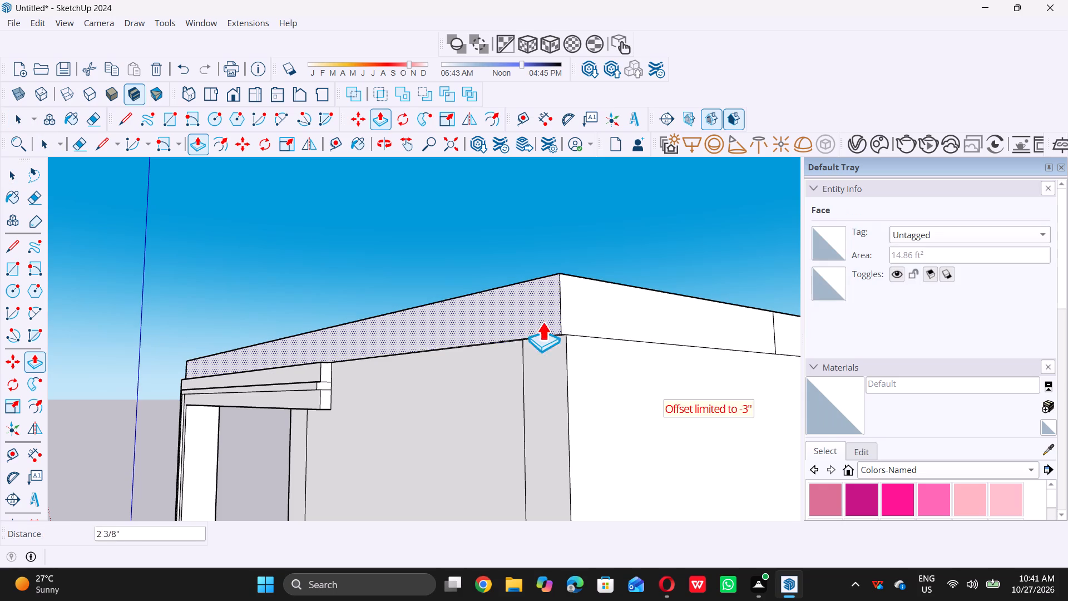
{"action": "left_click", "coordinate": [556, 341]}
{"action": "key", "text": "space"}
{"action": "scroll", "coordinate": [552, 351], "scroll_direction": "down", "scroll_amount": 13}
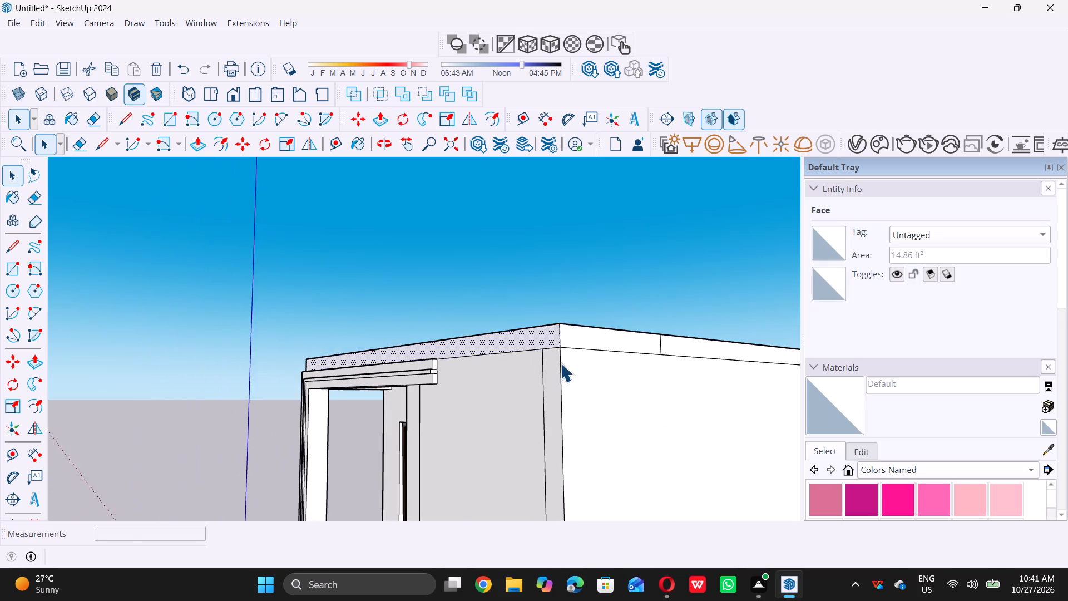
{"action": "scroll", "coordinate": [560, 363], "scroll_direction": "down", "scroll_amount": 3}
{"action": "left_click", "coordinate": [479, 258]}
Delete the seam edge that crosses the roof slab's top face between the rear part and the front extension.
{"action": "scroll", "coordinate": [482, 257], "scroll_direction": "down", "scroll_amount": 6}
{"action": "middle_click_drag", "start_coordinate": [395, 369], "coordinate": [571, 431]}
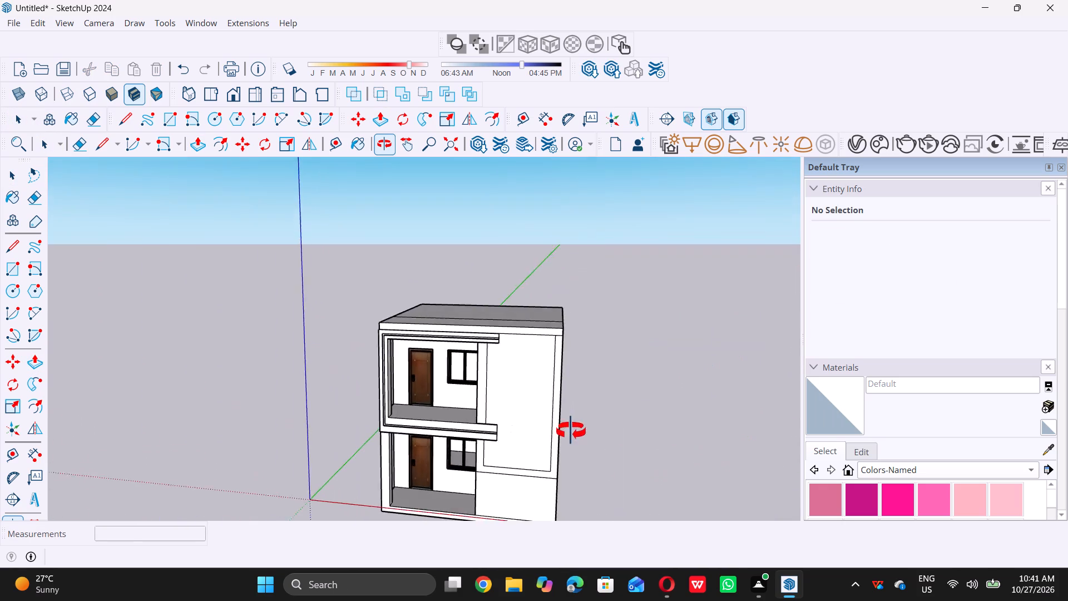
{"action": "middle_click_drag", "start_coordinate": [571, 431], "coordinate": [615, 411]}
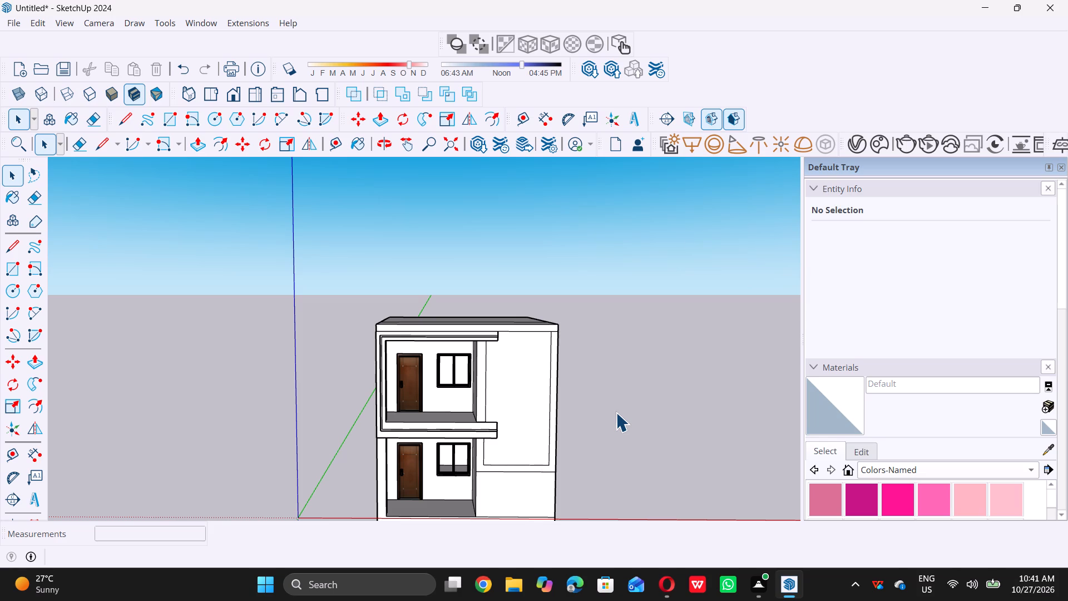
{"action": "scroll", "coordinate": [377, 350], "scroll_direction": "down", "scroll_amount": 5}
{"action": "middle_click_drag", "start_coordinate": [341, 333], "coordinate": [431, 367]}
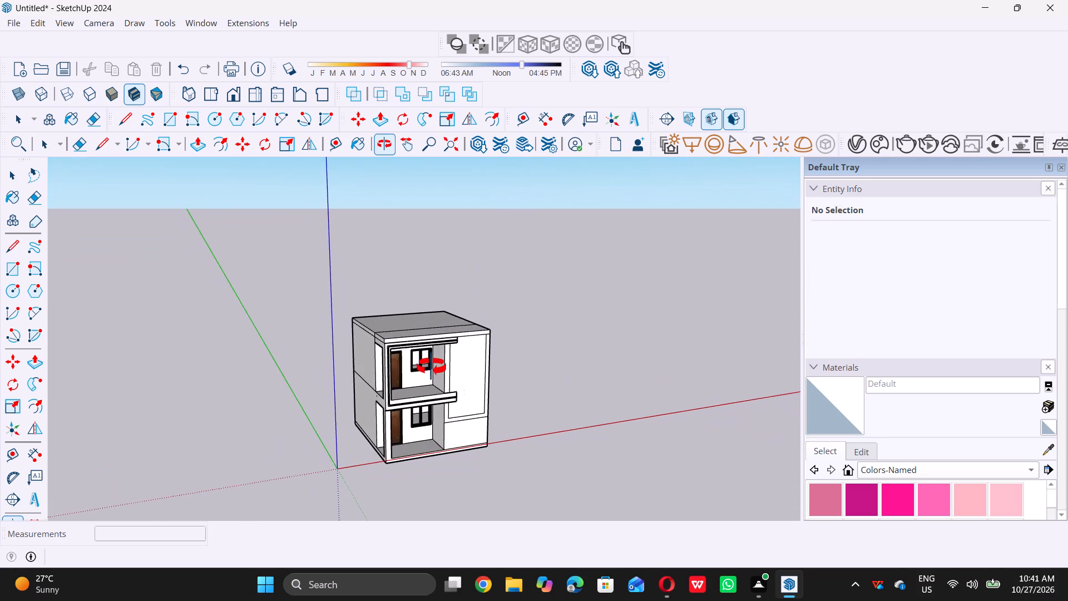
{"action": "middle_click_drag", "start_coordinate": [431, 367], "coordinate": [429, 370]}
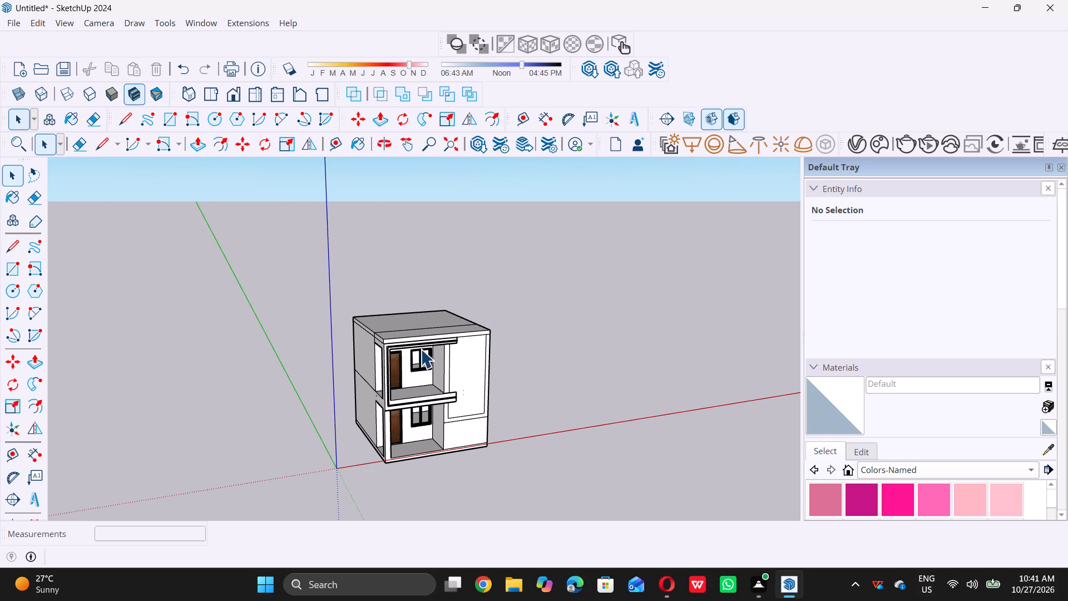
{"action": "scroll", "coordinate": [362, 329], "scroll_direction": "up", "scroll_amount": 5}
{"action": "middle_click_drag", "start_coordinate": [374, 332], "coordinate": [436, 400]}
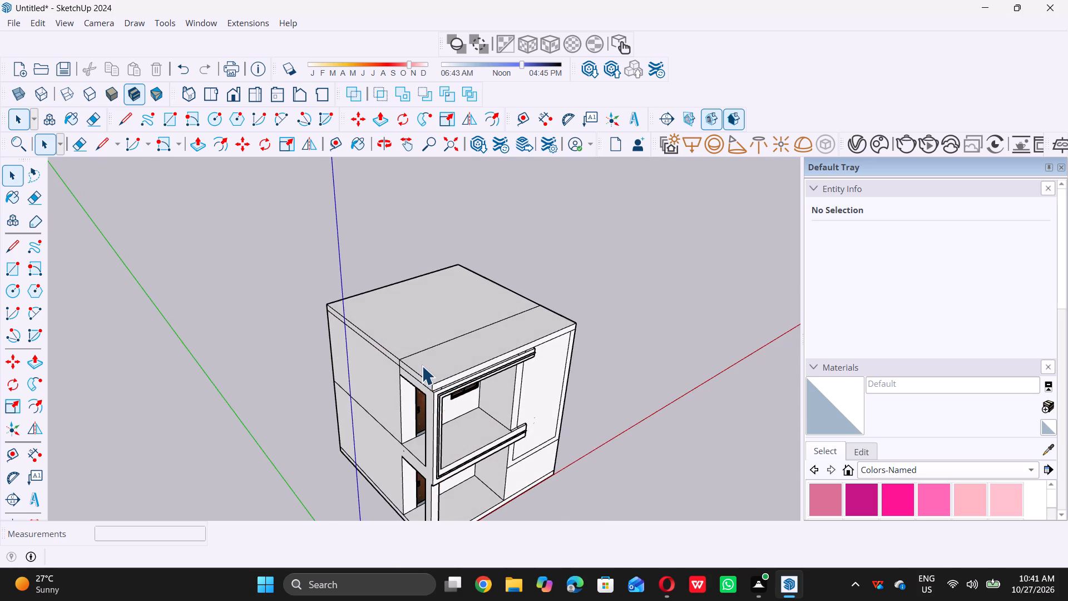
{"action": "scroll", "coordinate": [421, 365], "scroll_direction": "up", "scroll_amount": 6}
{"action": "double_click", "coordinate": [443, 333]}
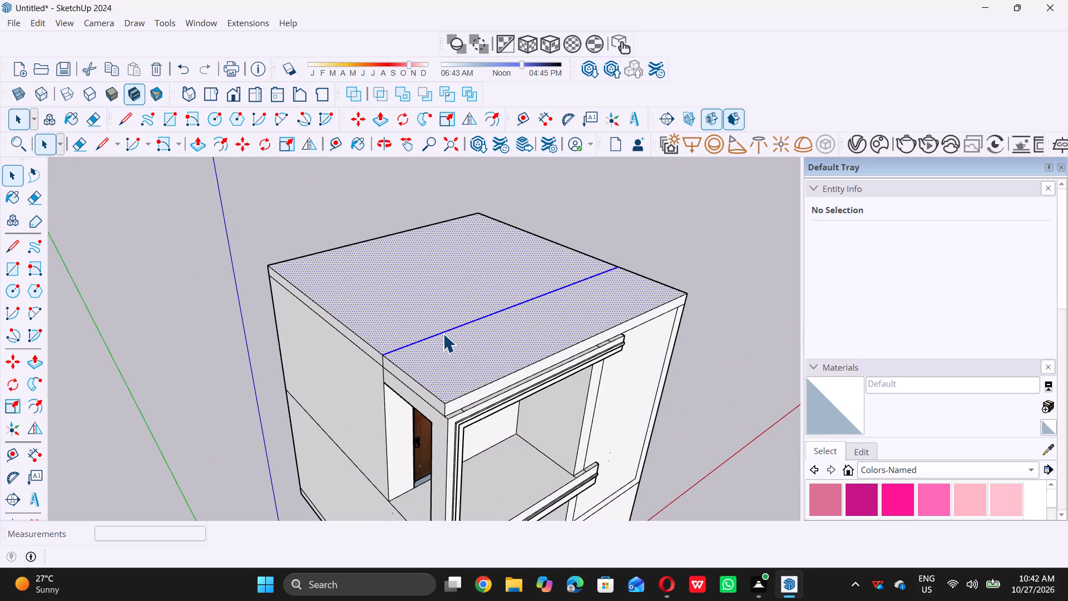
{"action": "key", "text": "space"}
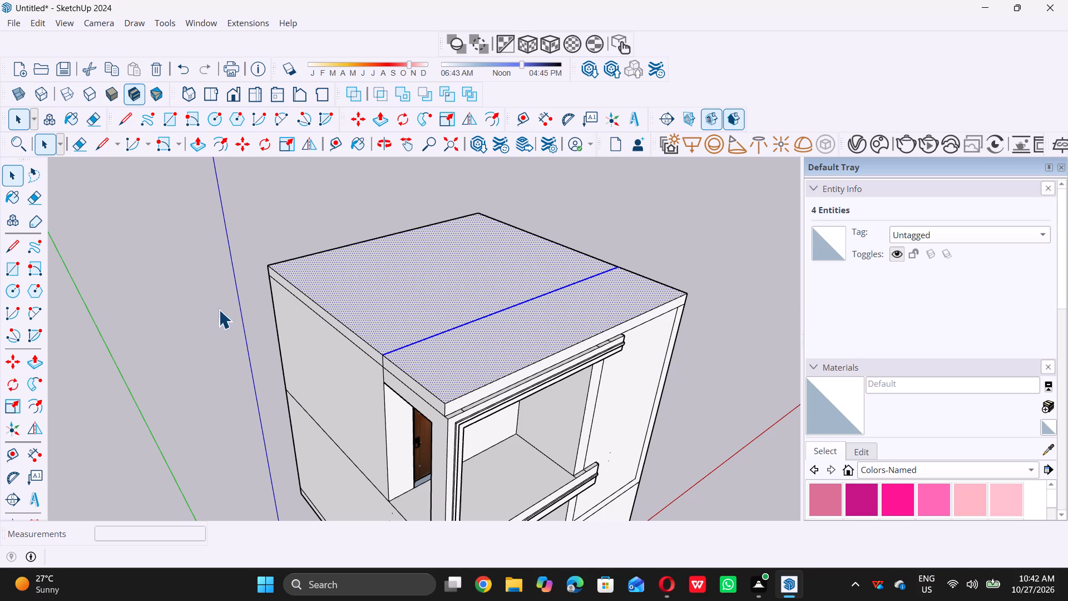
{"action": "left_click", "coordinate": [215, 307]}
{"action": "left_click", "coordinate": [447, 331]}
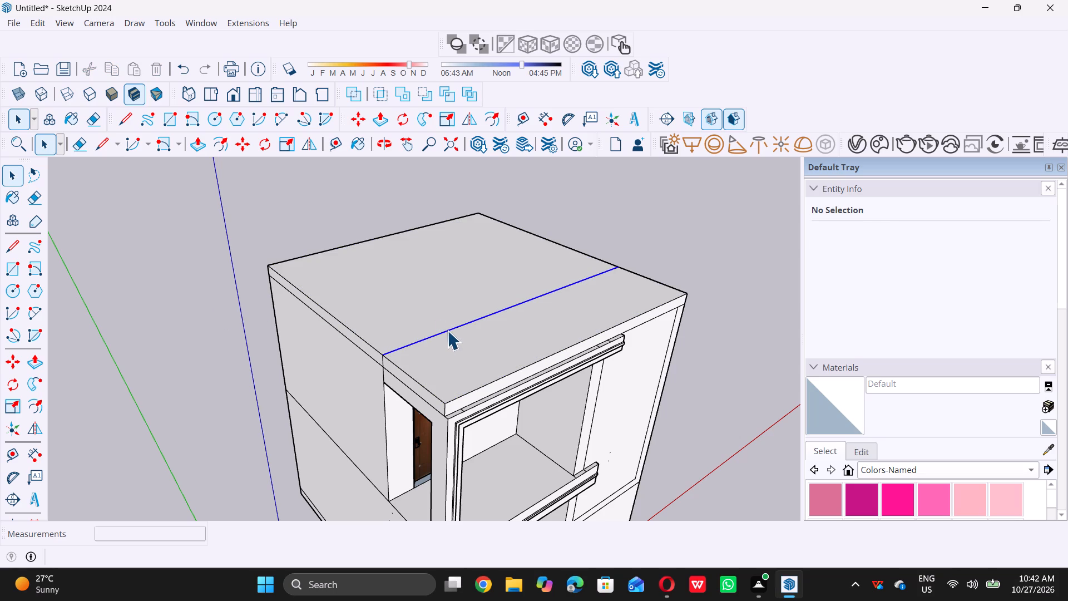
{"action": "key", "text": "Delete"}
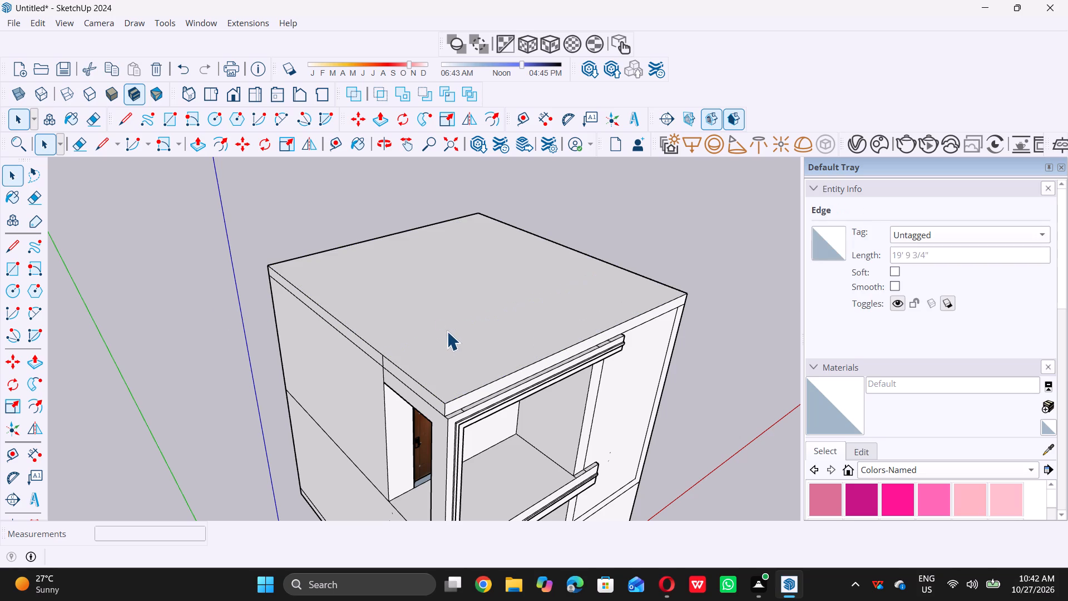
Place guide lines 9" inside the two side edges and the front edge of the roof slab's top face.
{"action": "middle_click_drag", "start_coordinate": [482, 327], "coordinate": [337, 366]}
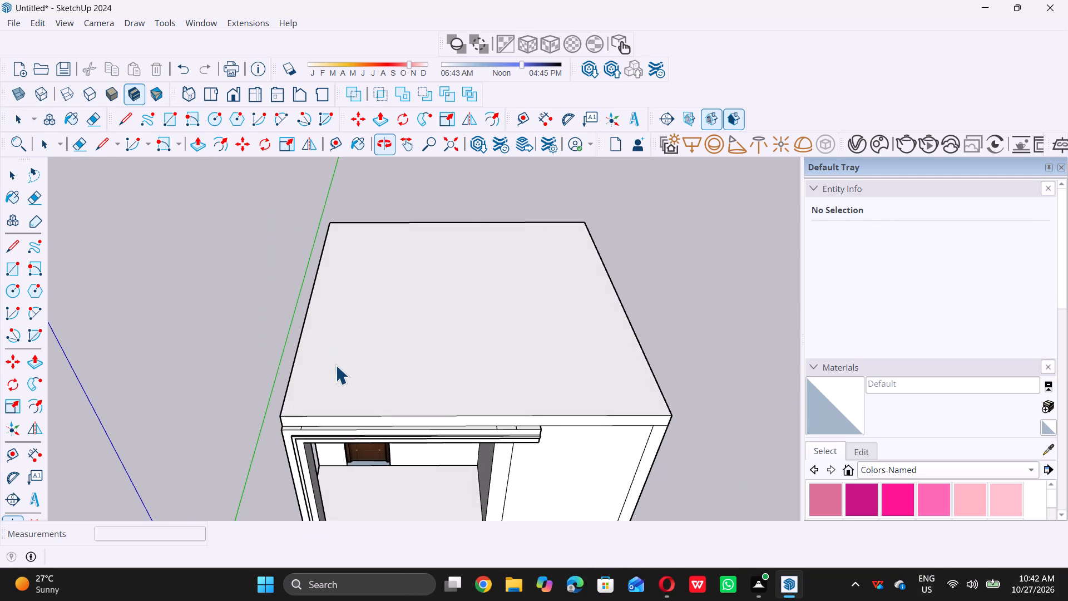
{"action": "key", "text": "t"}
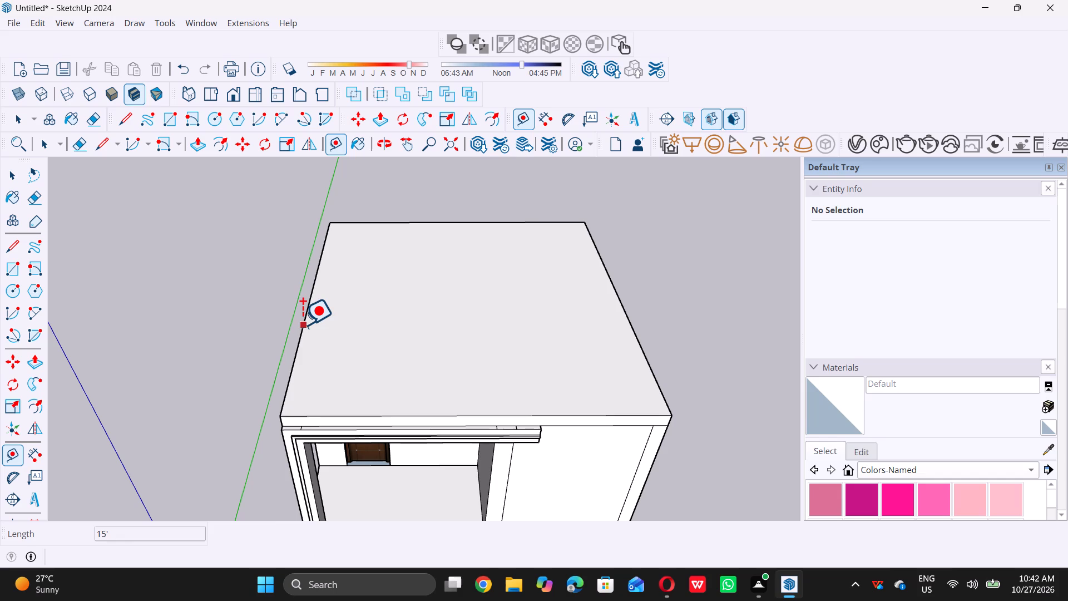
{"action": "left_click", "coordinate": [303, 324]}
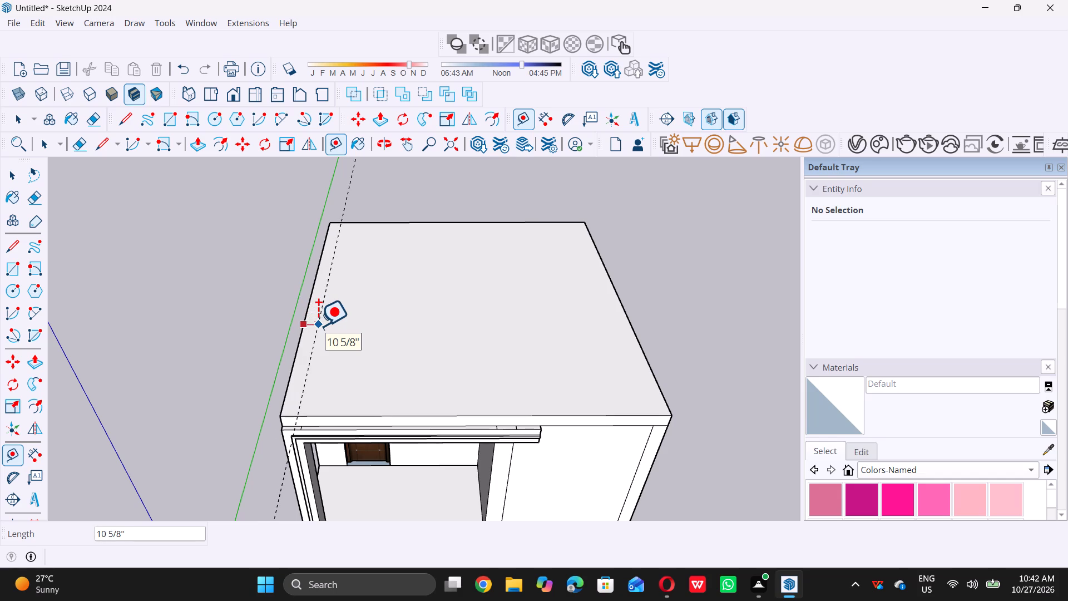
{"action": "key", "text": "9"}
{"action": "key", "text": "shift+quotedbl"}
{"action": "key", "text": "Return"}
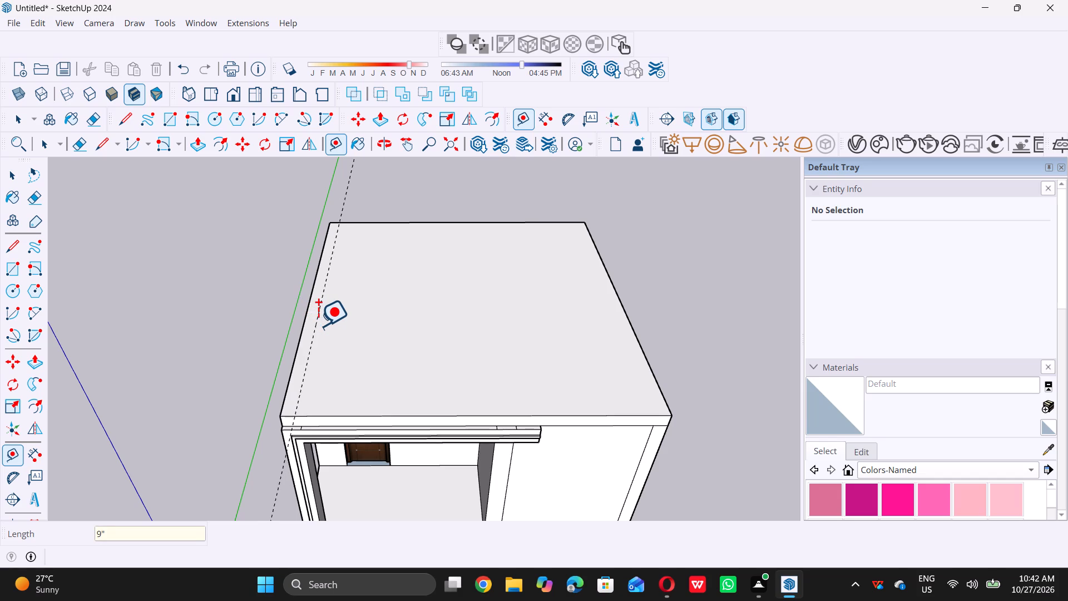
{"action": "left_click", "coordinate": [381, 417]}
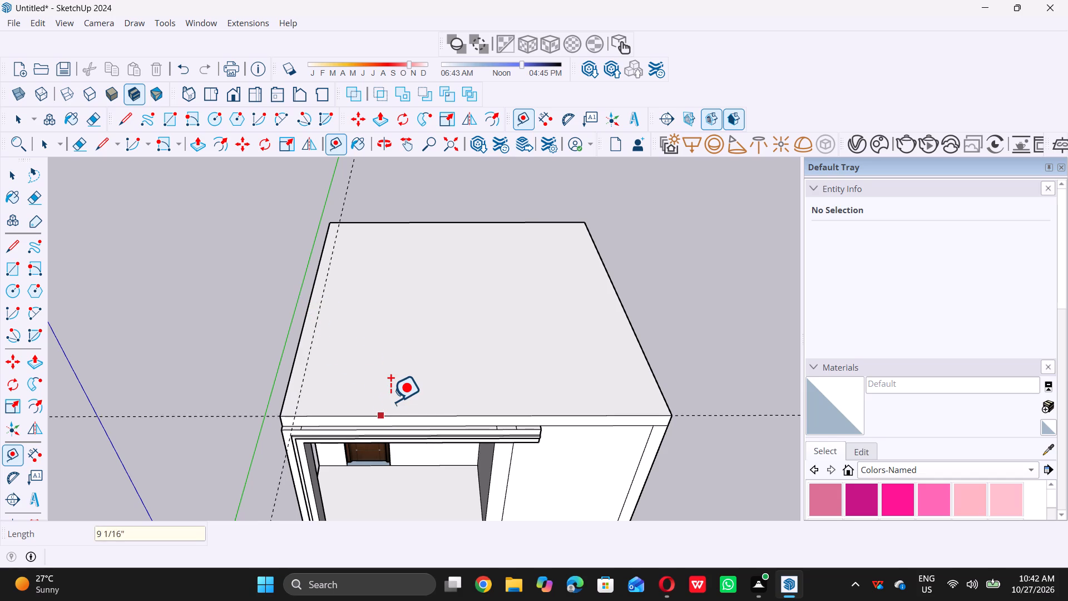
{"action": "key", "text": "9"}
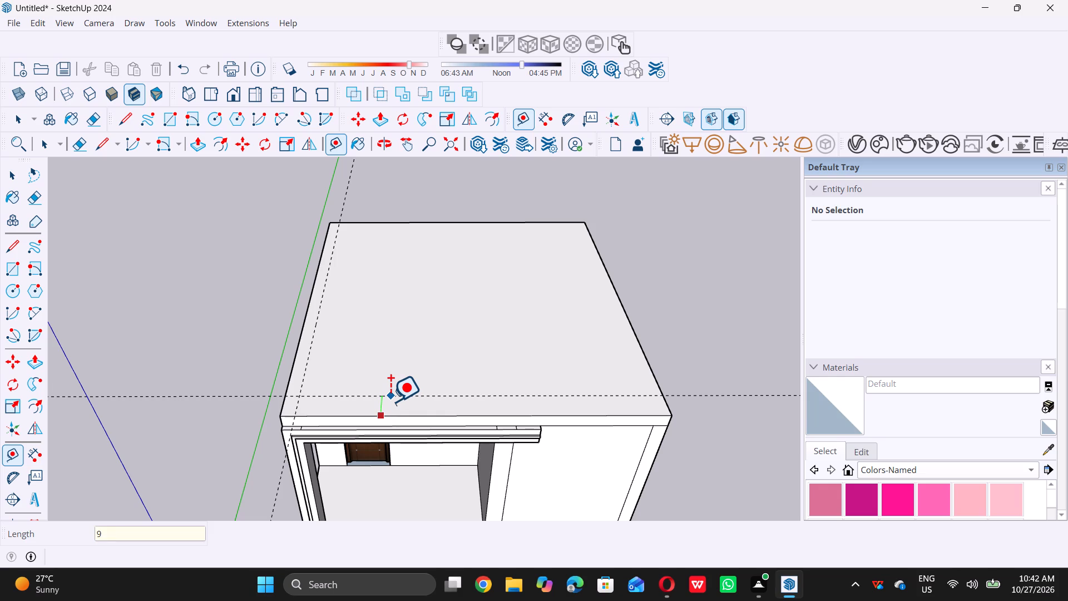
{"action": "key", "text": "shift+quotedbl"}
{"action": "key", "text": "Return"}
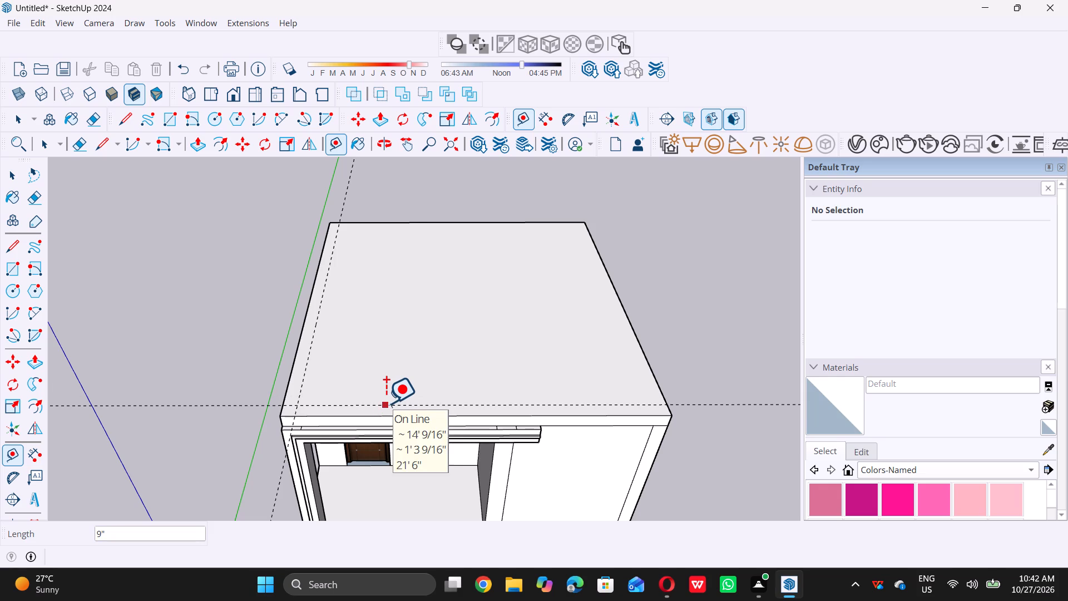
{"action": "left_click", "coordinate": [630, 318]}
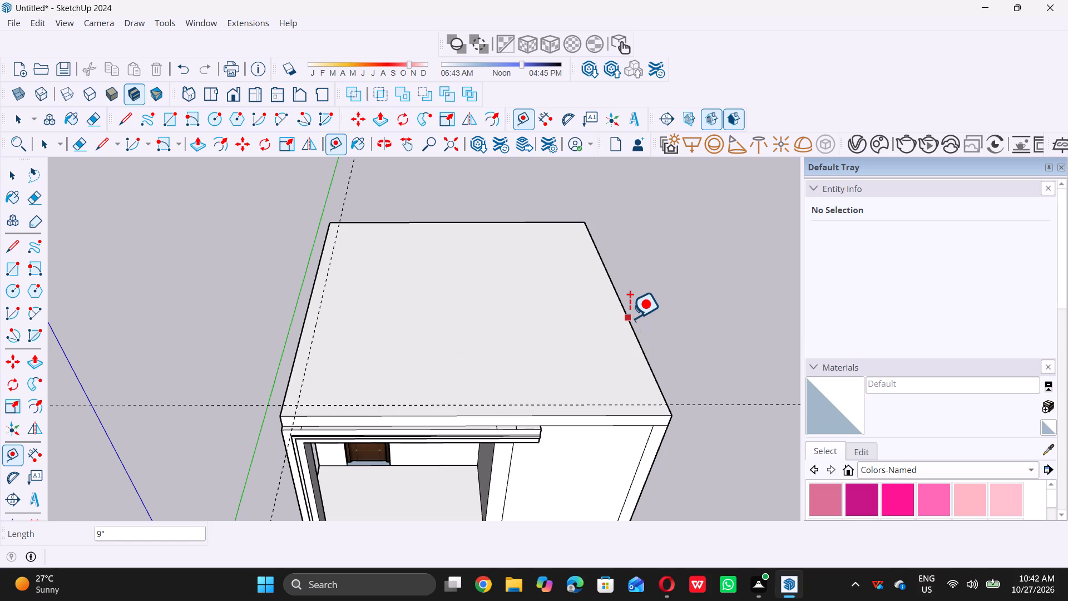
{"action": "key", "text": "9"}
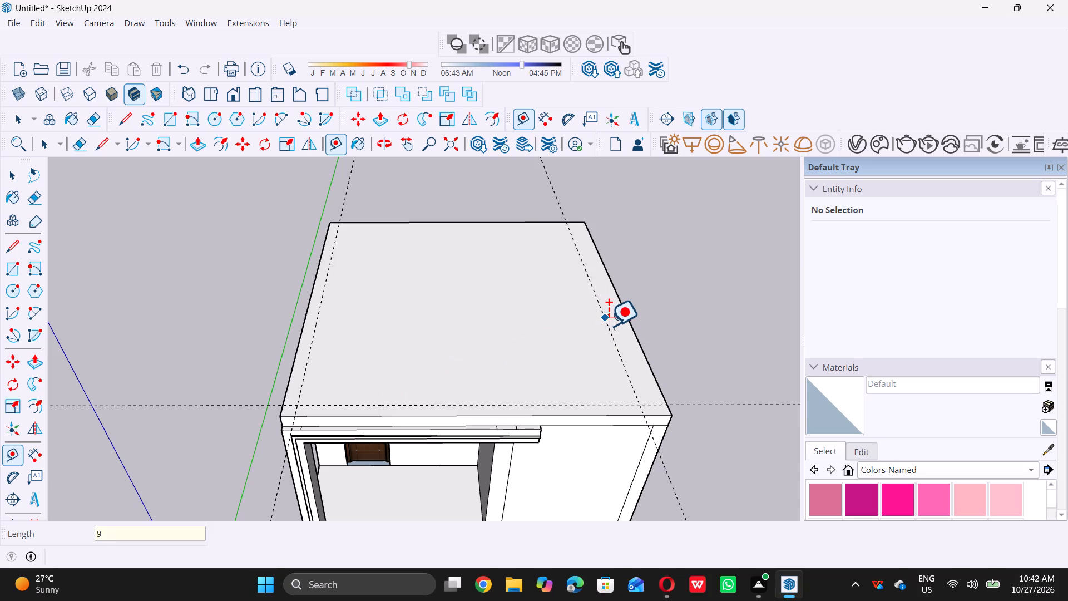
{"action": "key", "text": "shift+quotedbl"}
{"action": "key", "text": "Return"}
{"action": "key", "text": "space"}
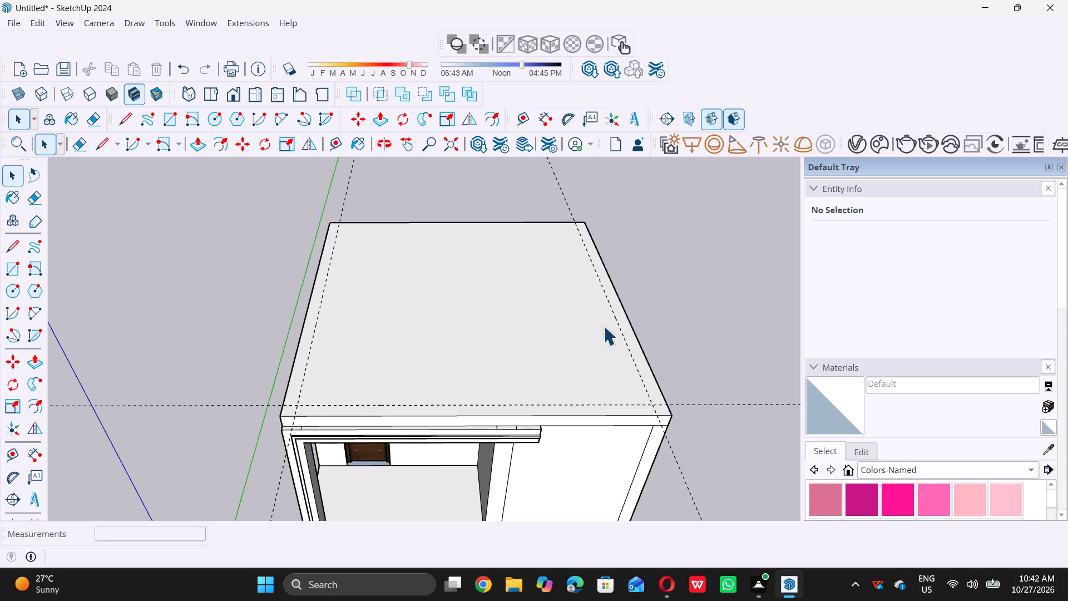
Place a guide line 9" inside the rear edge of the roof slab's top face.
{"action": "middle_click_drag", "start_coordinate": [320, 294], "coordinate": [391, 340]}
{"action": "scroll", "coordinate": [370, 241], "scroll_direction": "up", "scroll_amount": 2}
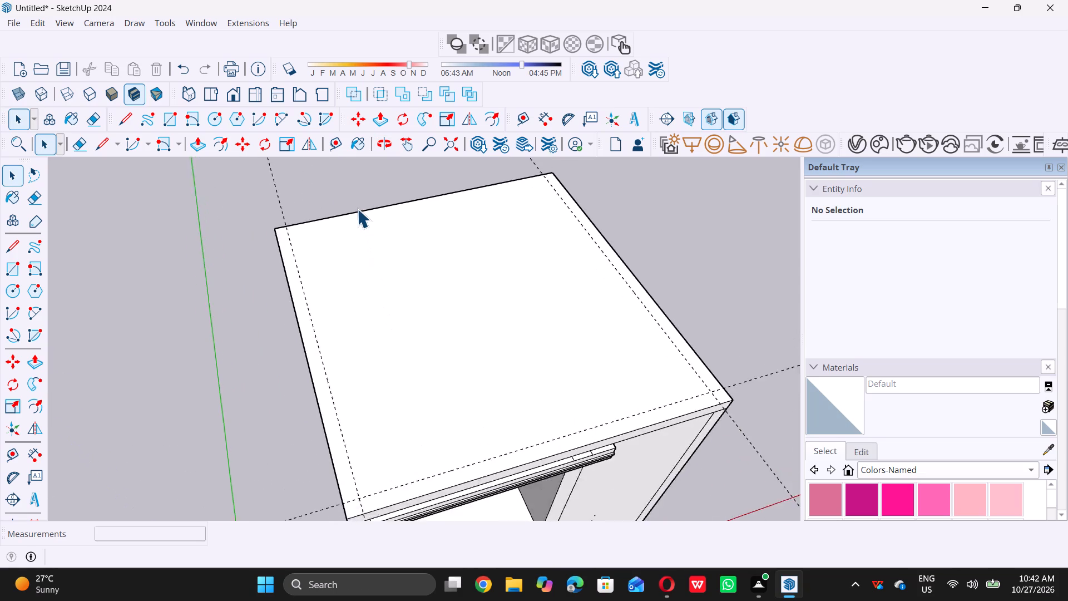
{"action": "scroll", "coordinate": [357, 209], "scroll_direction": "up", "scroll_amount": 1}
{"action": "key", "text": "t"}
{"action": "left_click", "coordinate": [360, 210]}
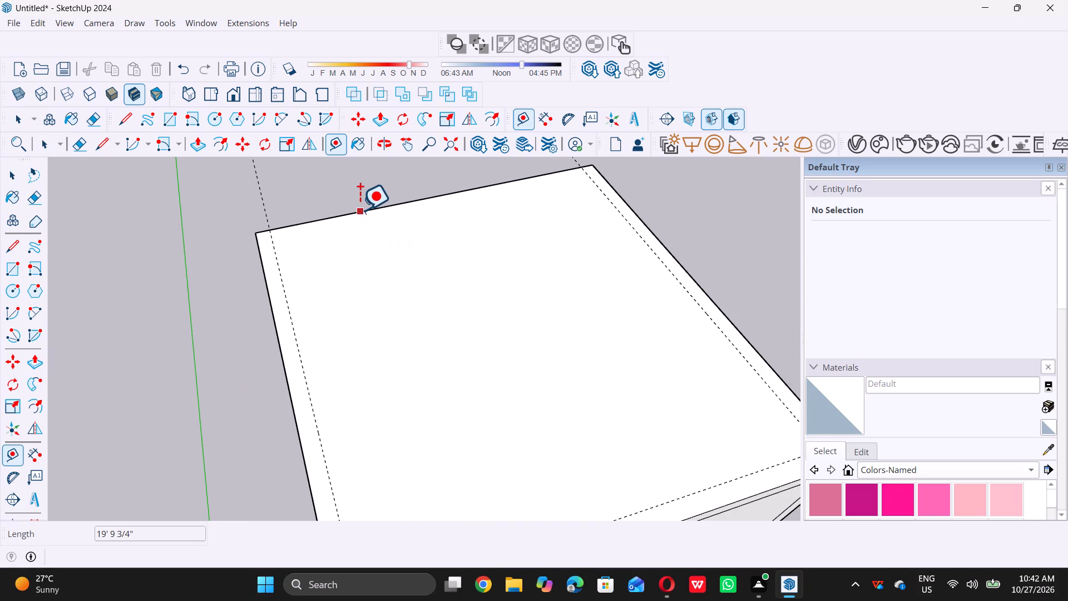
{"action": "key", "text": "9"}
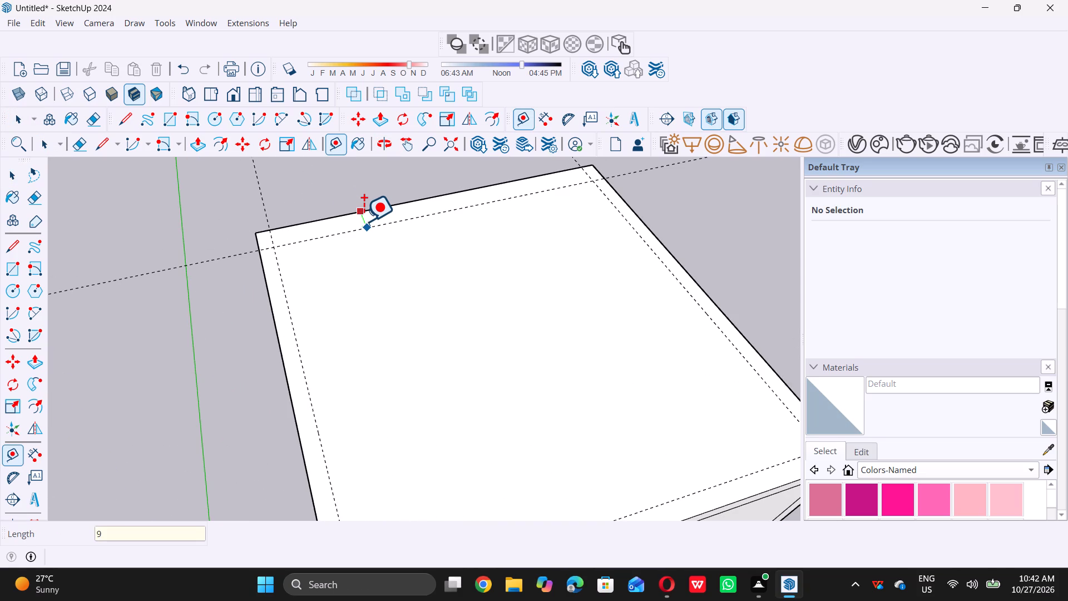
{"action": "key", "text": "shift+quotedbl"}
{"action": "key", "text": "Return"}
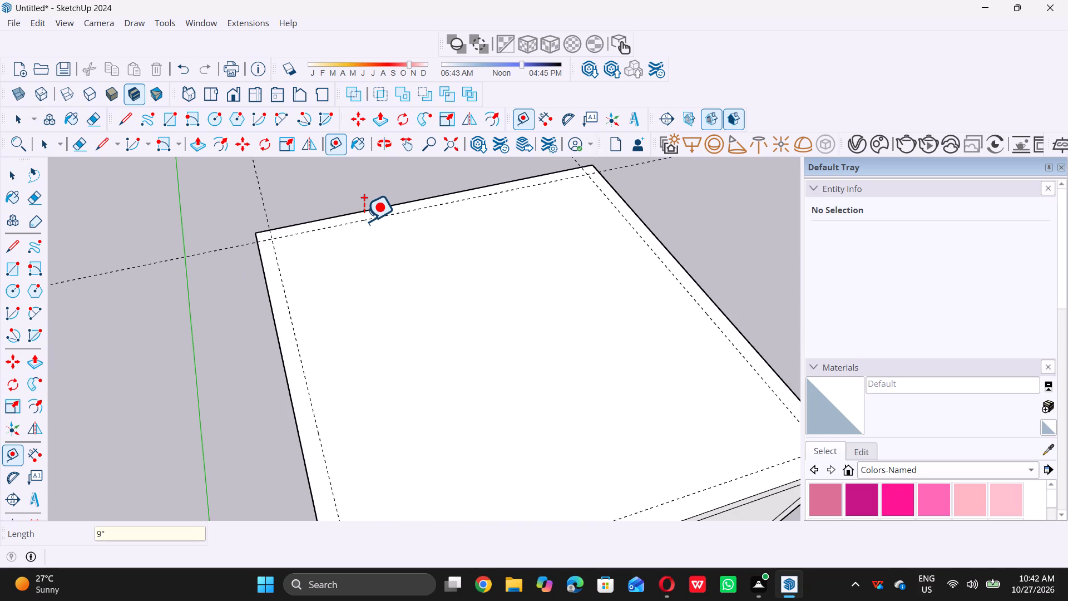
{"action": "key", "text": "space"}
Draw an 18' 3 3/4" by 18' 10 1/16" rectangle on the roof top between the opposite guide intersections.
{"action": "scroll", "coordinate": [328, 251], "scroll_direction": "down", "scroll_amount": 7}
{"action": "middle_click_drag", "start_coordinate": [326, 245], "coordinate": [290, 256]}
{"action": "key", "text": "r"}
{"action": "scroll", "coordinate": [312, 243], "scroll_direction": "up", "scroll_amount": 4}
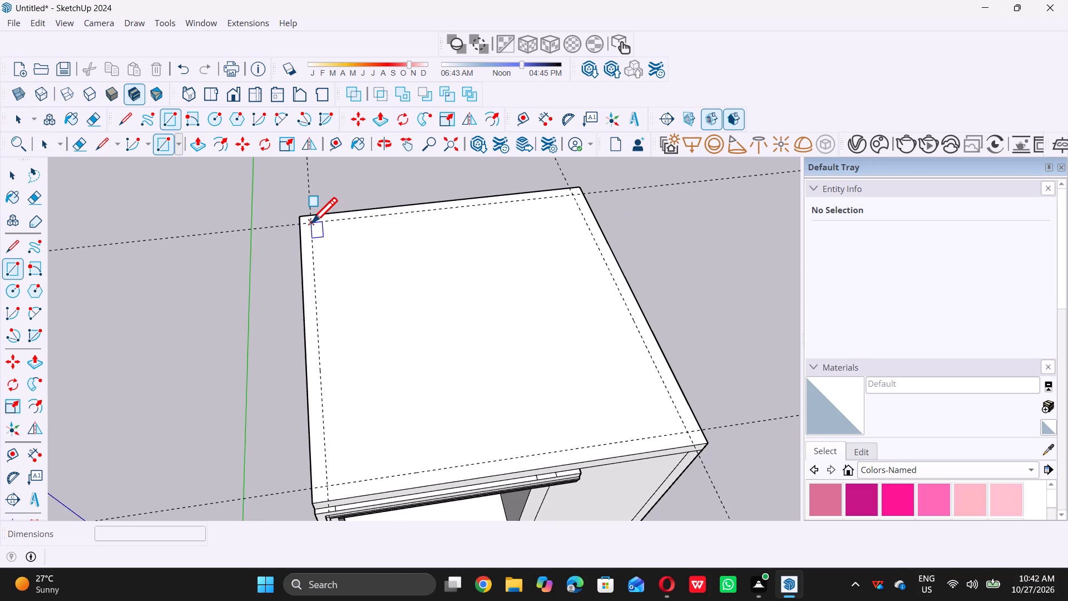
{"action": "left_click", "coordinate": [311, 223]}
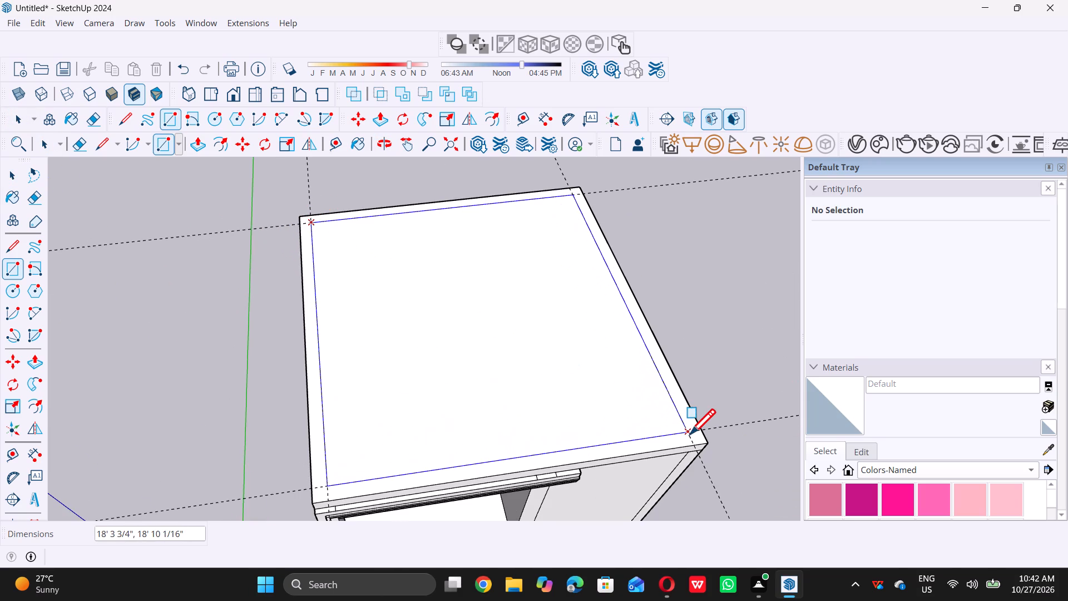
{"action": "left_click", "coordinate": [690, 434]}
{"action": "key", "text": "space"}
Delete all guide lines from the model.
{"action": "scroll", "coordinate": [568, 406], "scroll_direction": "down", "scroll_amount": 3}
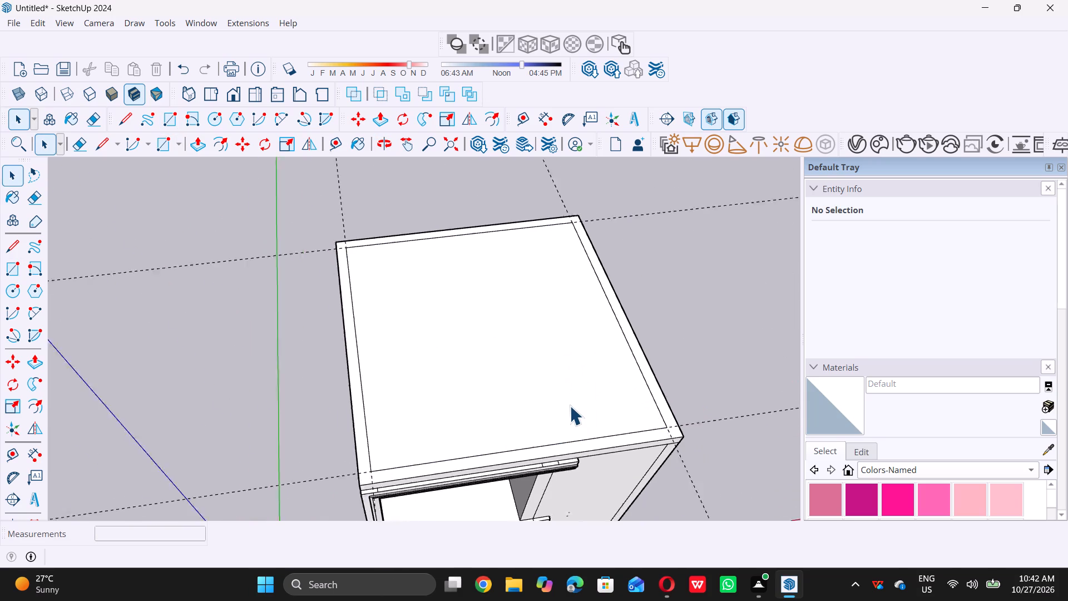
{"action": "scroll", "coordinate": [570, 406], "scroll_direction": "down", "scroll_amount": 2}
{"action": "left_click", "coordinate": [38, 21]}
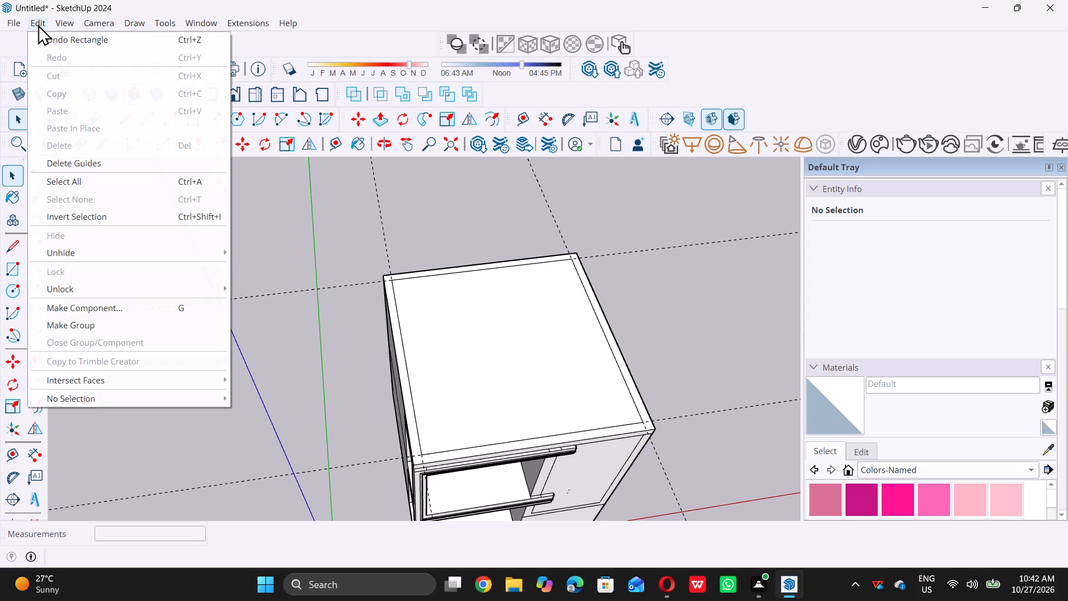
{"action": "left_click", "coordinate": [93, 166]}
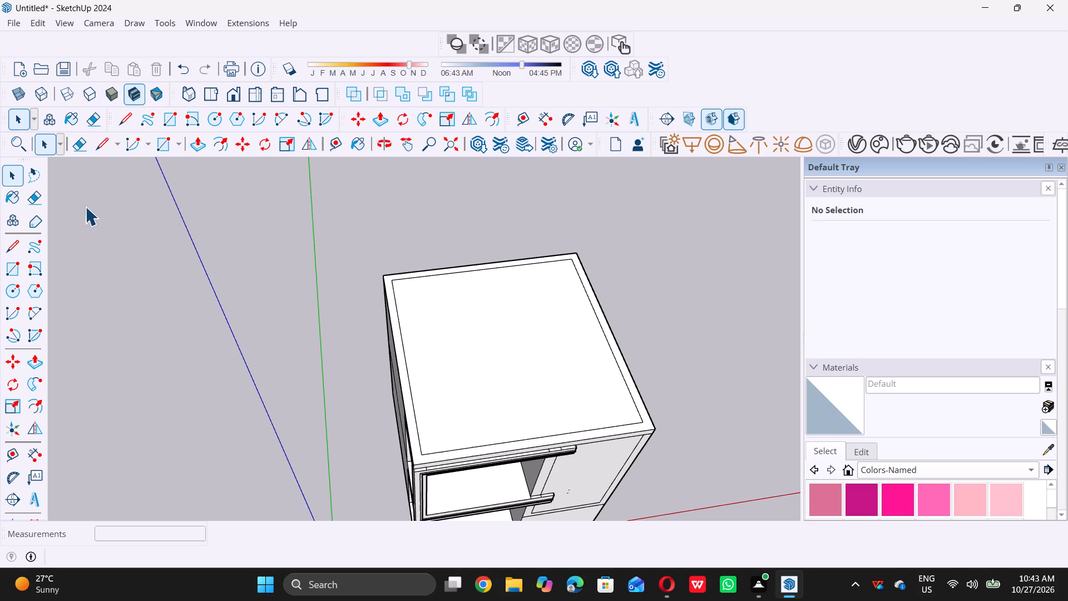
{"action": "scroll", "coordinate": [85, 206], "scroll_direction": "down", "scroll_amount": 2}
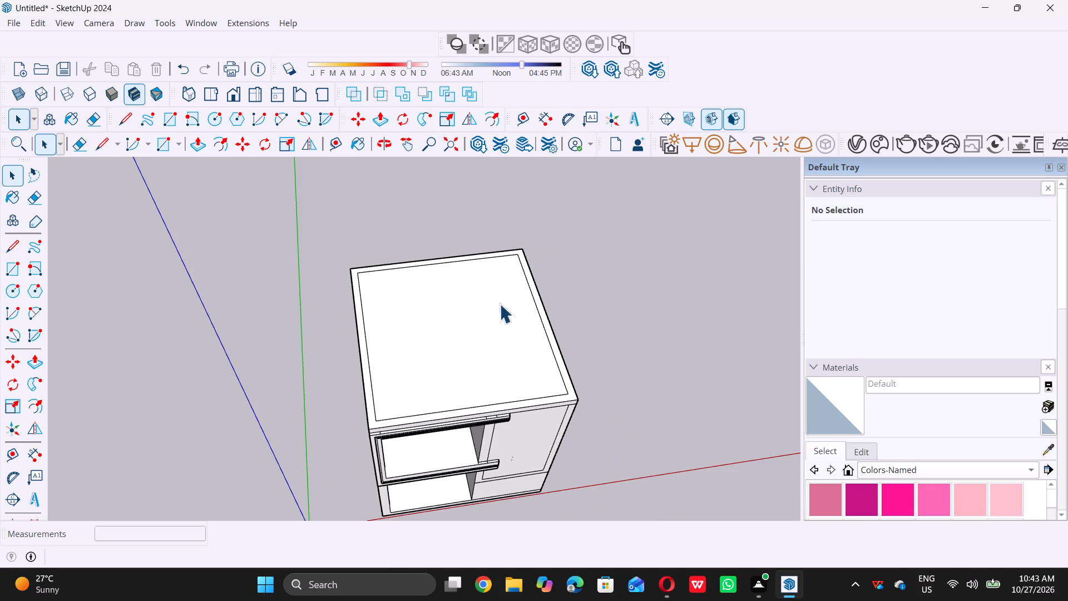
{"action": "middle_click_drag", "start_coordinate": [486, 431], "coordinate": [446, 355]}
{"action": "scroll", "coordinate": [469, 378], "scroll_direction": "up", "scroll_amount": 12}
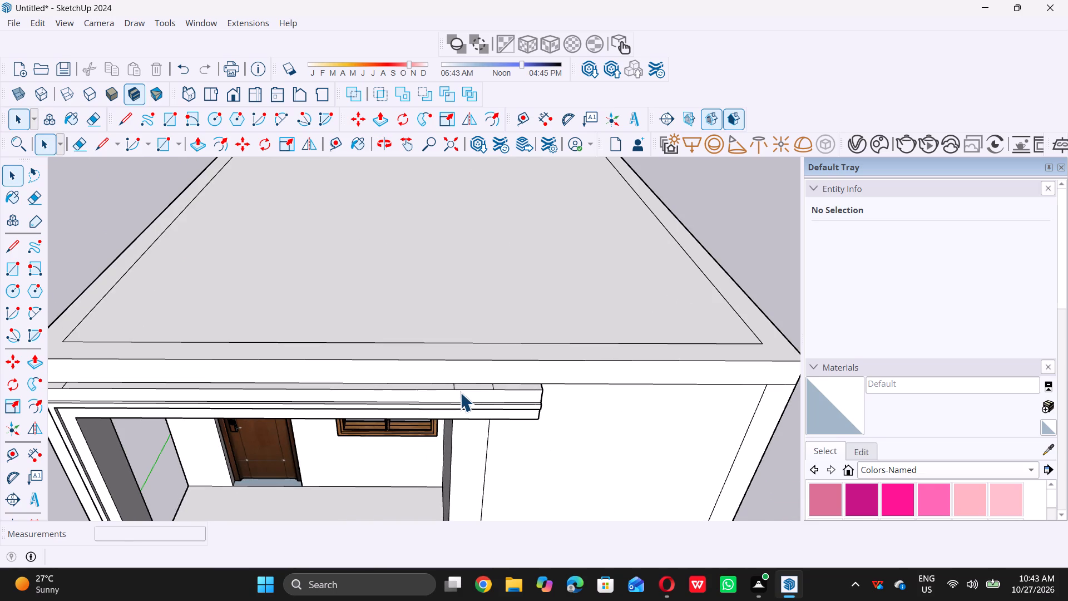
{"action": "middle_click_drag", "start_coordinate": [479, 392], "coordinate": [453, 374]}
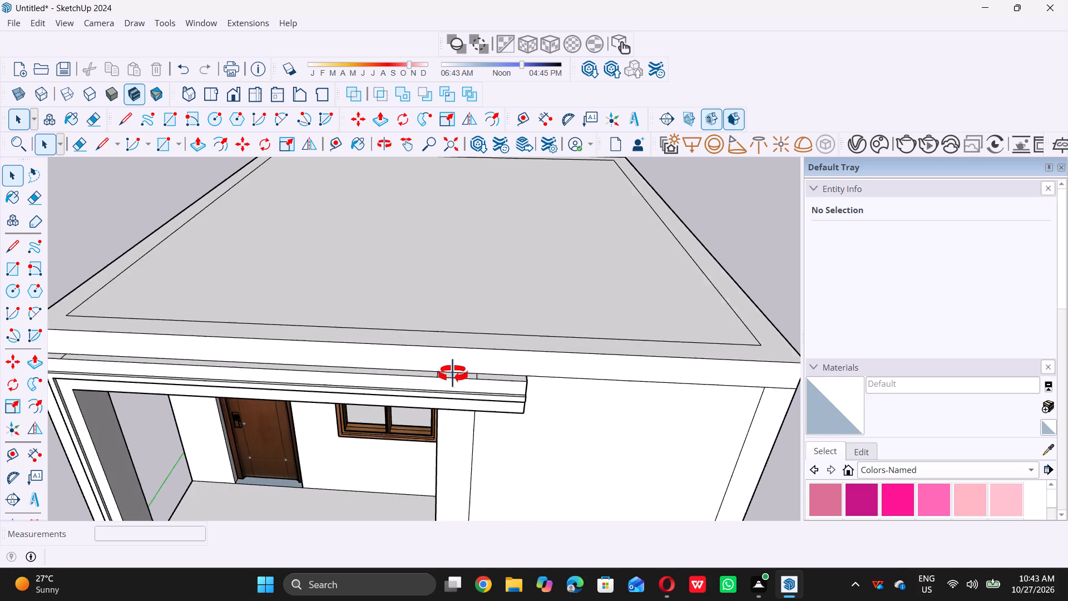
Draw two 9" vertical lines up the roof slab's front face, from the two division marks on the upper projecting band to the slab's top edge.
{"action": "middle_click_drag", "start_coordinate": [453, 374], "coordinate": [446, 377]}
{"action": "middle_click_drag", "start_coordinate": [447, 375], "coordinate": [459, 331]}
{"action": "scroll", "coordinate": [447, 368], "scroll_direction": "up", "scroll_amount": 1}
{"action": "scroll", "coordinate": [487, 318], "scroll_direction": "up", "scroll_amount": 6}
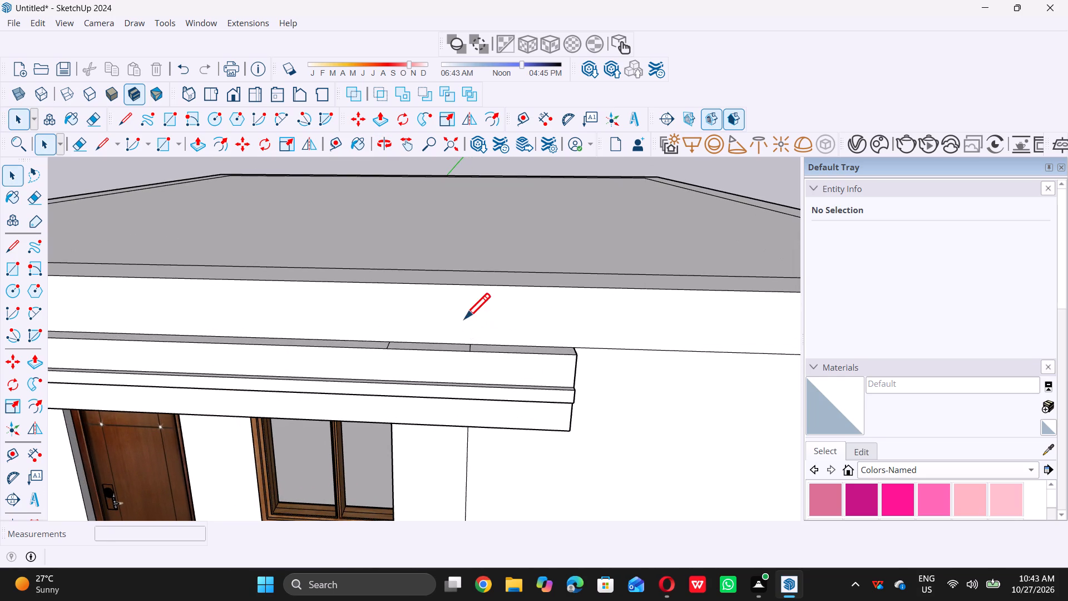
{"action": "key", "text": "l"}
{"action": "left_click", "coordinate": [470, 344]}
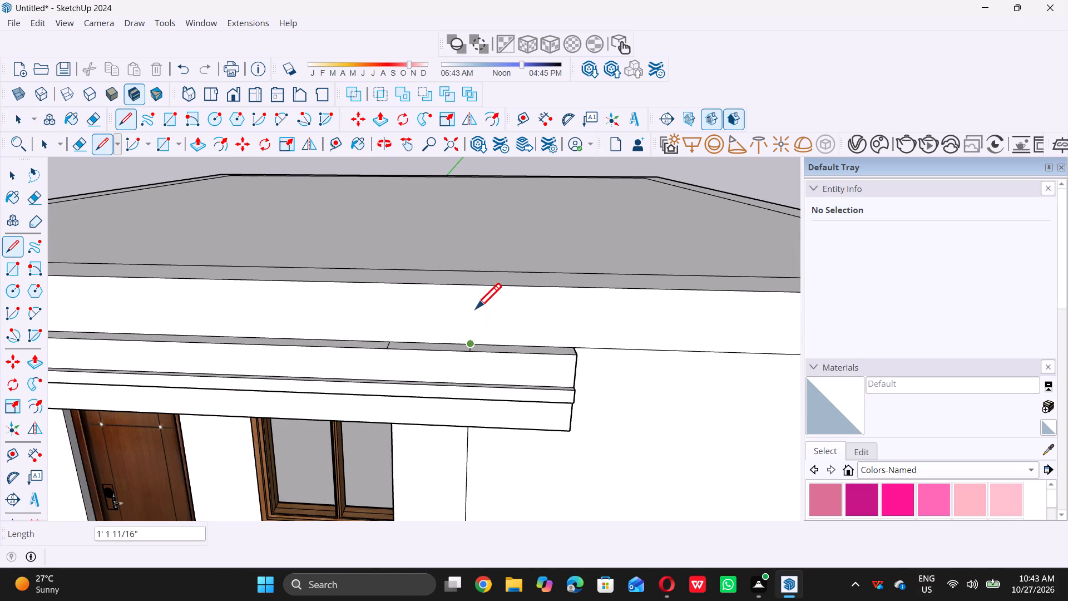
{"action": "left_click", "coordinate": [474, 283]}
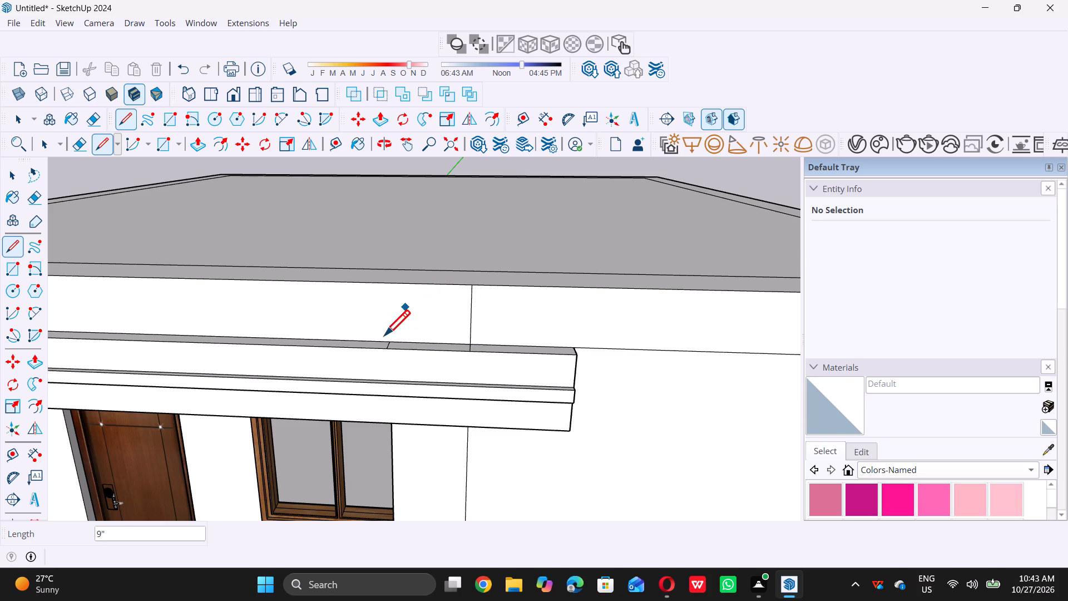
{"action": "double_click", "coordinate": [388, 343]}
{"action": "left_click", "coordinate": [395, 288]}
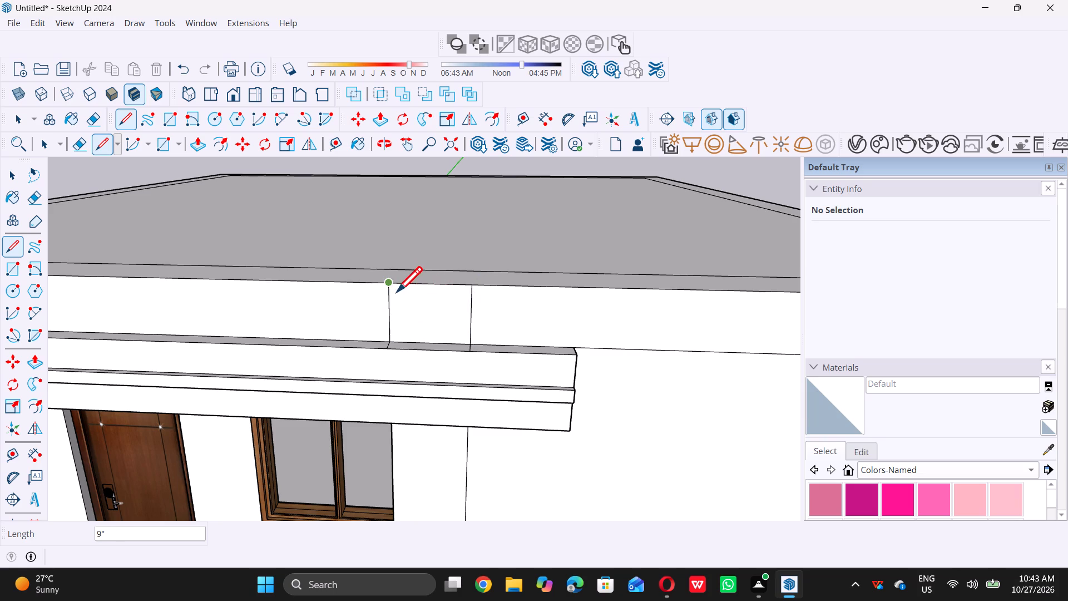
{"action": "key", "text": "space"}
Draw two 9" lines across the roof's front border, from the tops of the vertical lines to the inner rectangle's front edge.
{"action": "scroll", "coordinate": [395, 314], "scroll_direction": "down", "scroll_amount": 11}
{"action": "middle_click_drag", "start_coordinate": [354, 323], "coordinate": [510, 376]}
{"action": "scroll", "coordinate": [506, 328], "scroll_direction": "up", "scroll_amount": 10}
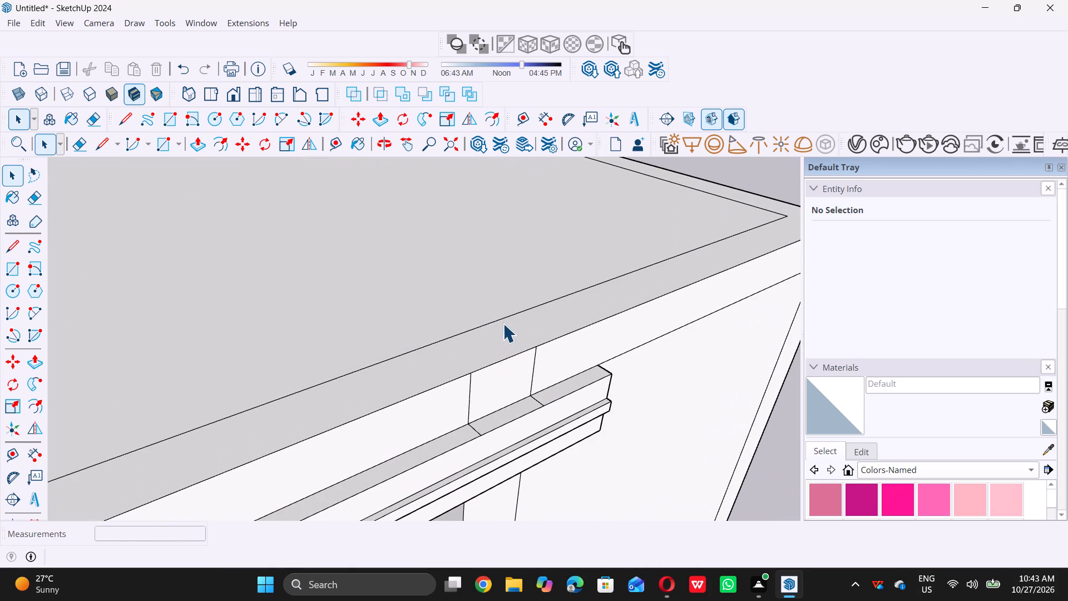
{"action": "key", "text": "l"}
{"action": "left_click", "coordinate": [540, 347]}
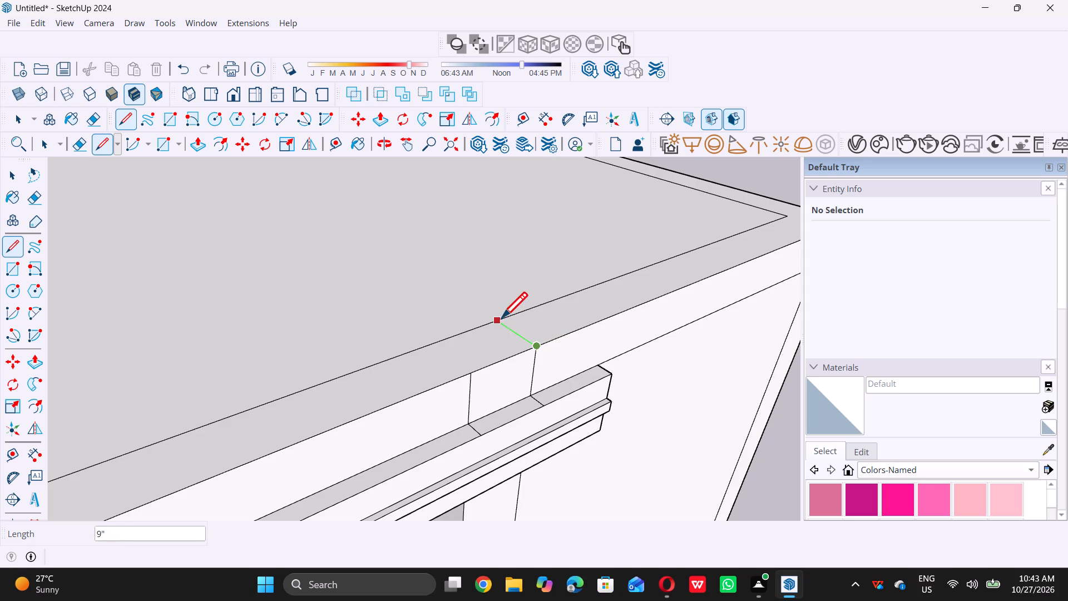
{"action": "left_click", "coordinate": [497, 321]}
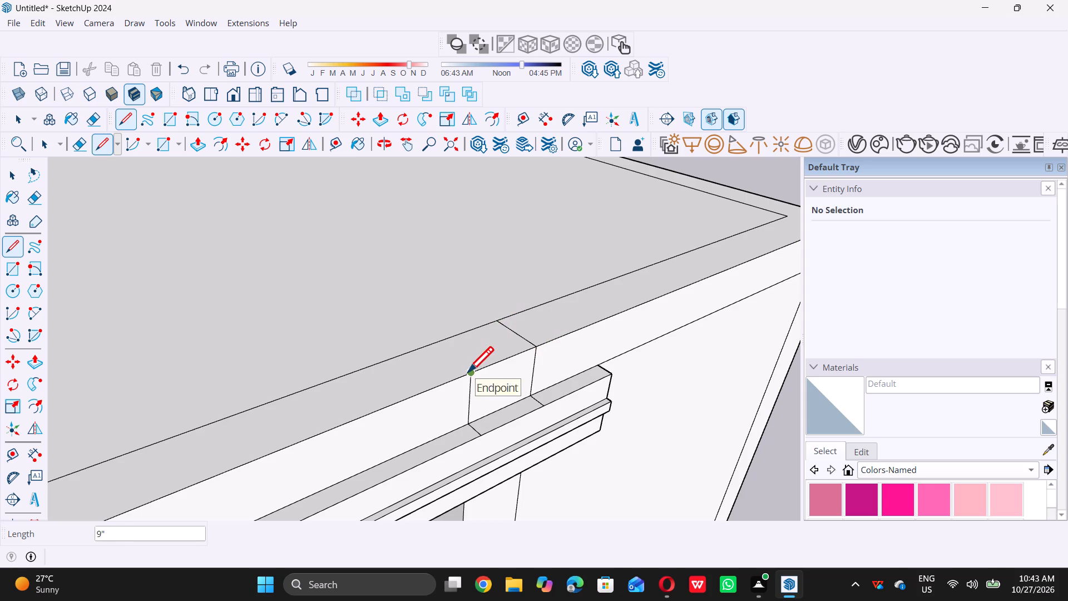
{"action": "left_click", "coordinate": [468, 372]}
{"action": "left_click", "coordinate": [437, 343]}
{"action": "scroll", "coordinate": [419, 390], "scroll_direction": "down", "scroll_amount": 2}
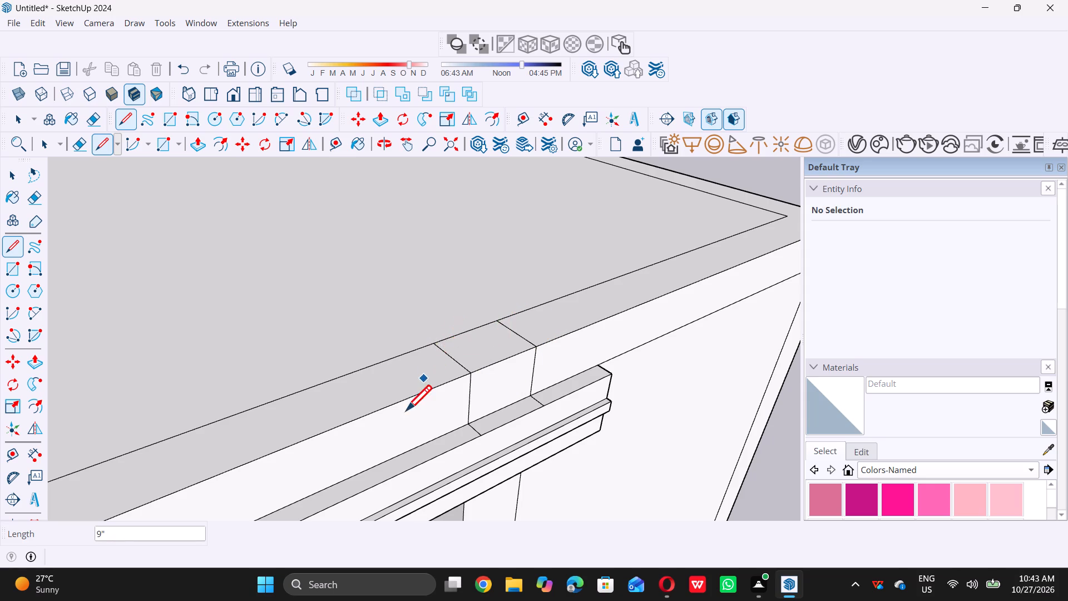
{"action": "scroll", "coordinate": [406, 410], "scroll_direction": "down", "scroll_amount": 3}
{"action": "middle_click_drag", "start_coordinate": [382, 422], "coordinate": [317, 354]}
{"action": "scroll", "coordinate": [337, 352], "scroll_direction": "down", "scroll_amount": 5}
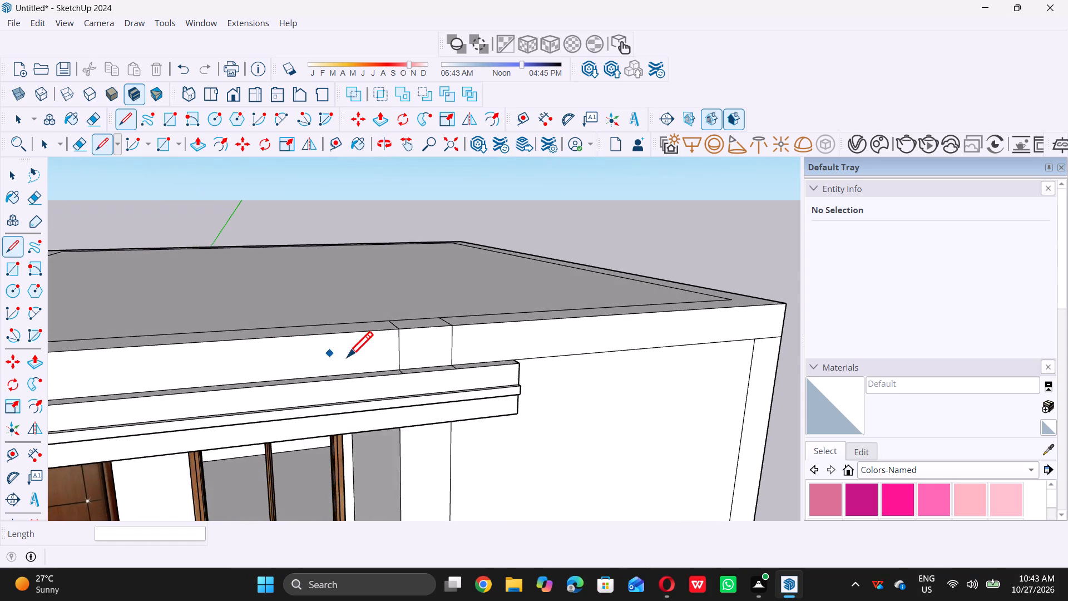
{"action": "key", "text": "space"}
Draw a 9" line from the inner rectangle's front corner on the door side straight out to the roof slab's side edge.
{"action": "scroll", "coordinate": [431, 387], "scroll_direction": "down", "scroll_amount": 11}
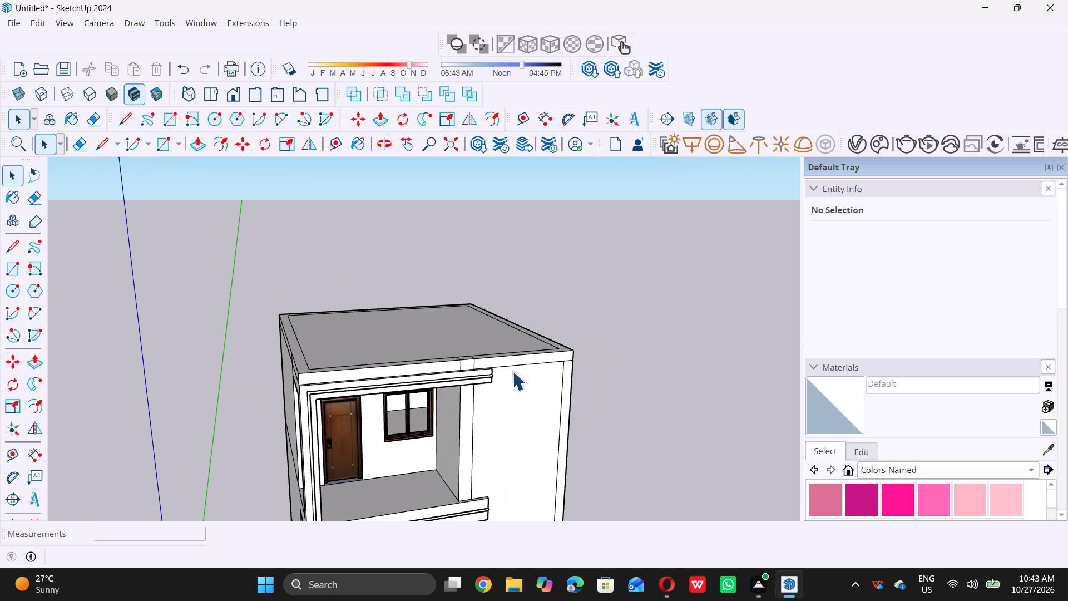
{"action": "scroll", "coordinate": [512, 372], "scroll_direction": "down", "scroll_amount": 3}
{"action": "middle_click_drag", "start_coordinate": [369, 376], "coordinate": [380, 383]}
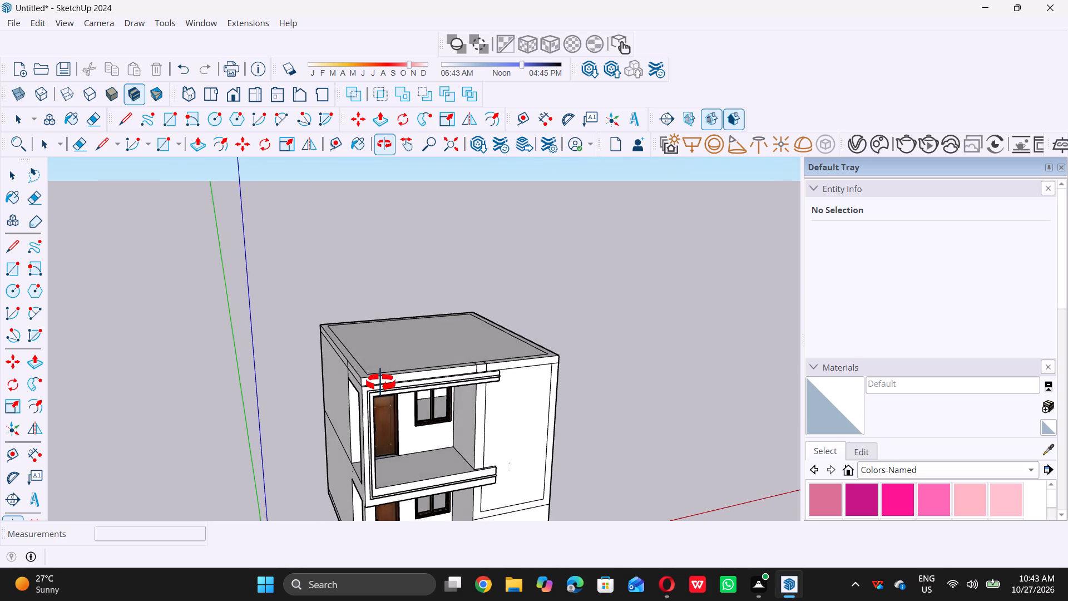
{"action": "middle_click_drag", "start_coordinate": [380, 383], "coordinate": [383, 384]}
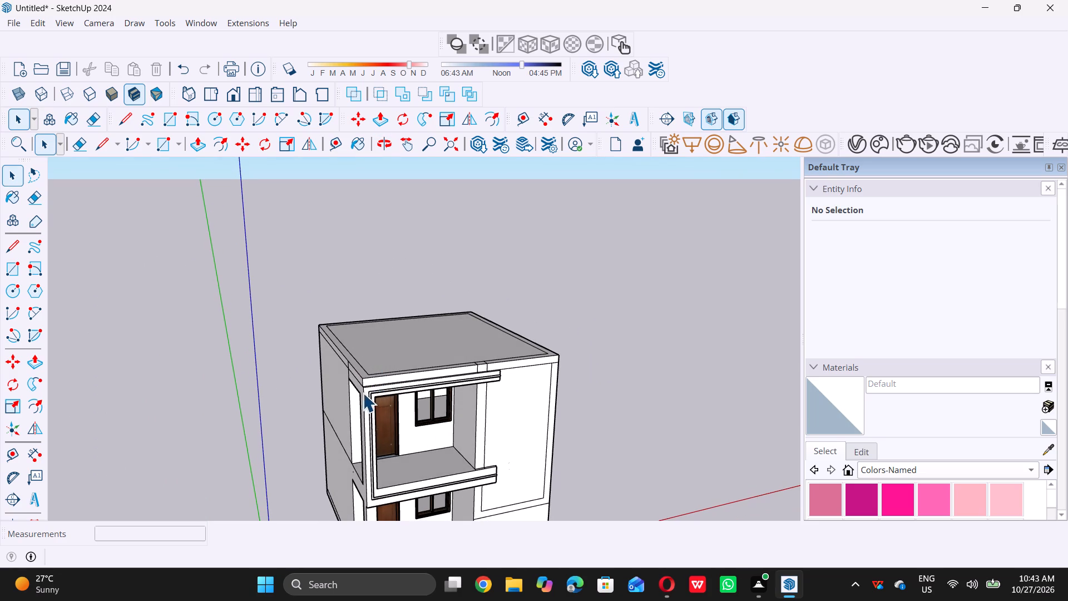
{"action": "middle_click_drag", "start_coordinate": [362, 392], "coordinate": [346, 396]}
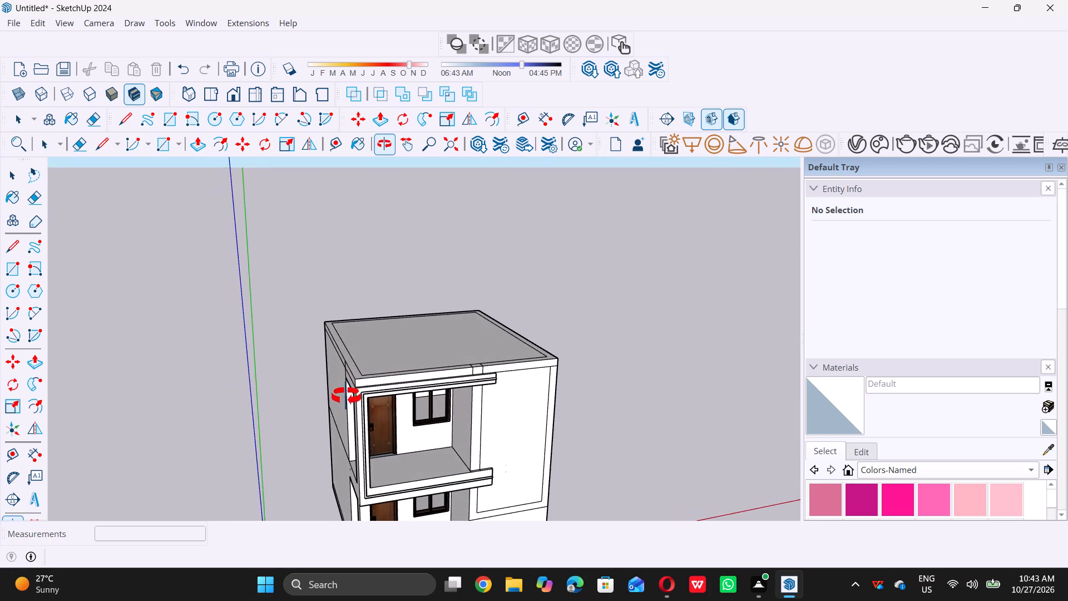
{"action": "middle_click_drag", "start_coordinate": [346, 396], "coordinate": [318, 398]}
{"action": "scroll", "coordinate": [330, 376], "scroll_direction": "up", "scroll_amount": 6}
{"action": "middle_click_drag", "start_coordinate": [330, 380], "coordinate": [375, 402]}
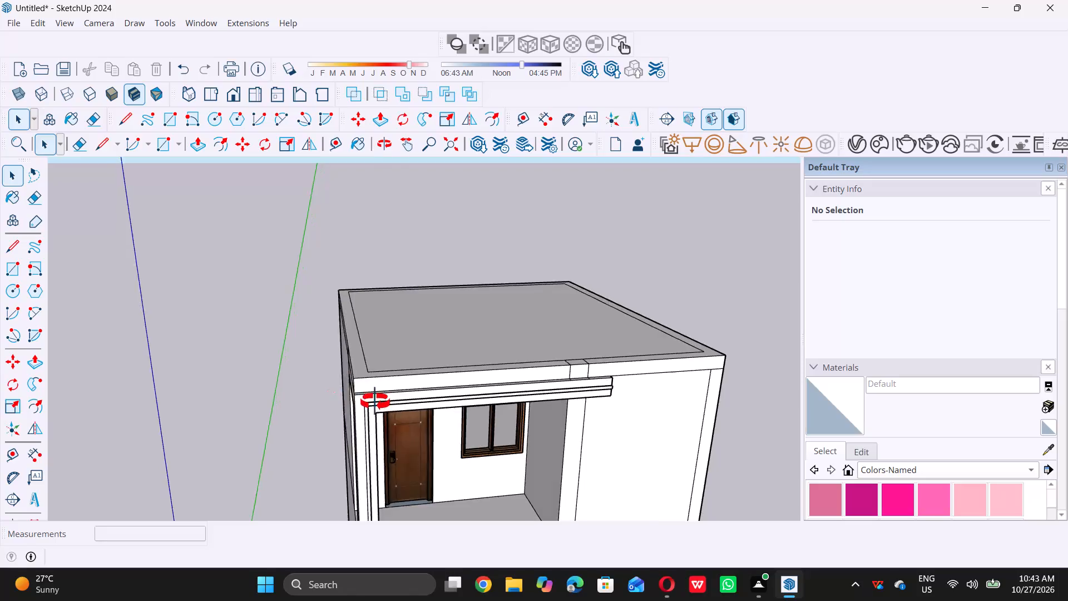
{"action": "middle_click_drag", "start_coordinate": [375, 402], "coordinate": [403, 415]}
{"action": "scroll", "coordinate": [411, 411], "scroll_direction": "up", "scroll_amount": 7}
{"action": "key", "text": "l"}
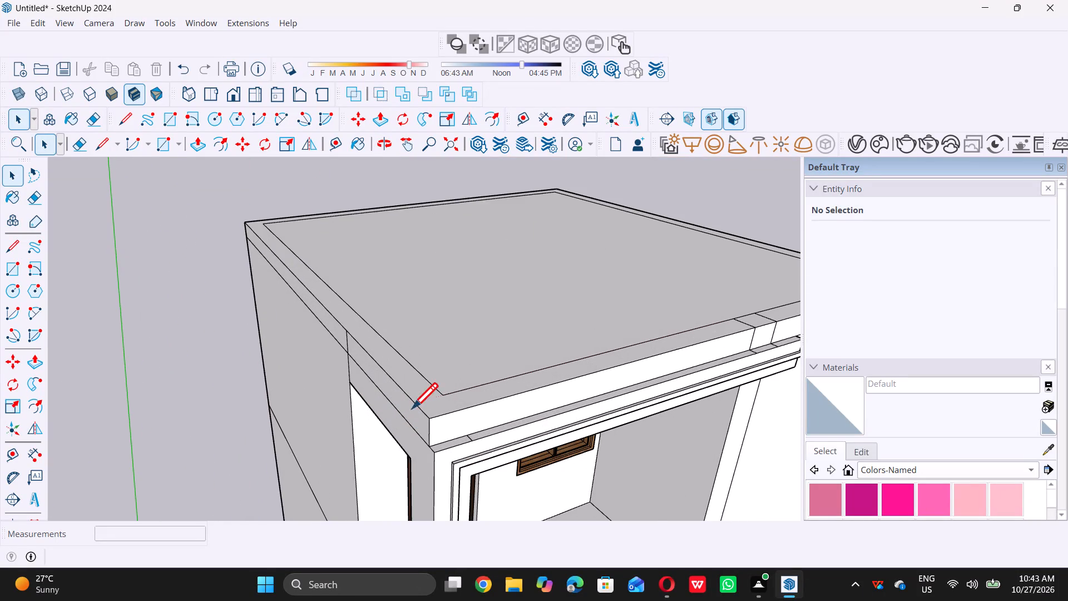
{"action": "left_click", "coordinate": [447, 392]}
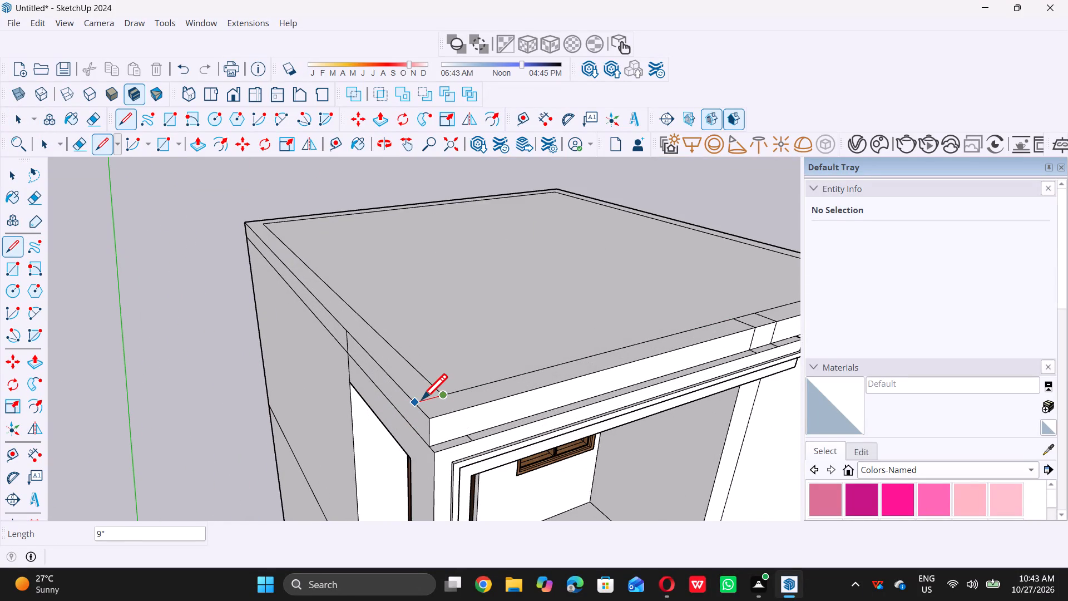
{"action": "left_click", "coordinate": [422, 399]}
{"action": "key", "text": "space"}
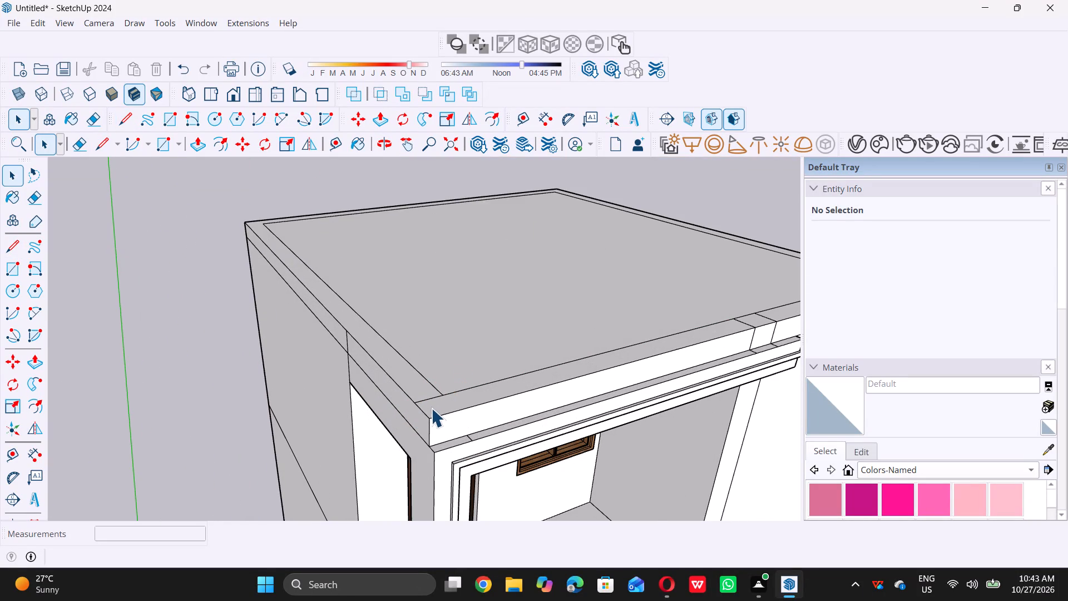
Erase the division line nearer the door from the slab's front face, the roof border and the top of the projecting band.
{"action": "scroll", "coordinate": [389, 437], "scroll_direction": "down", "scroll_amount": 6}
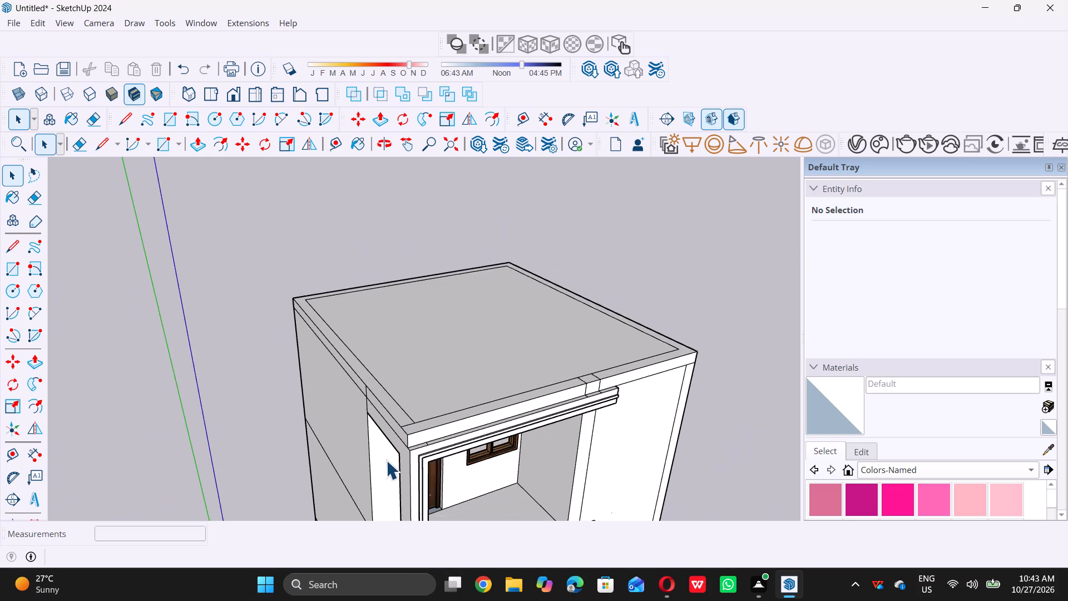
{"action": "scroll", "coordinate": [385, 461], "scroll_direction": "down", "scroll_amount": 5}
{"action": "middle_click_drag", "start_coordinate": [492, 420], "coordinate": [449, 415]}
{"action": "scroll", "coordinate": [506, 430], "scroll_direction": "up", "scroll_amount": 7}
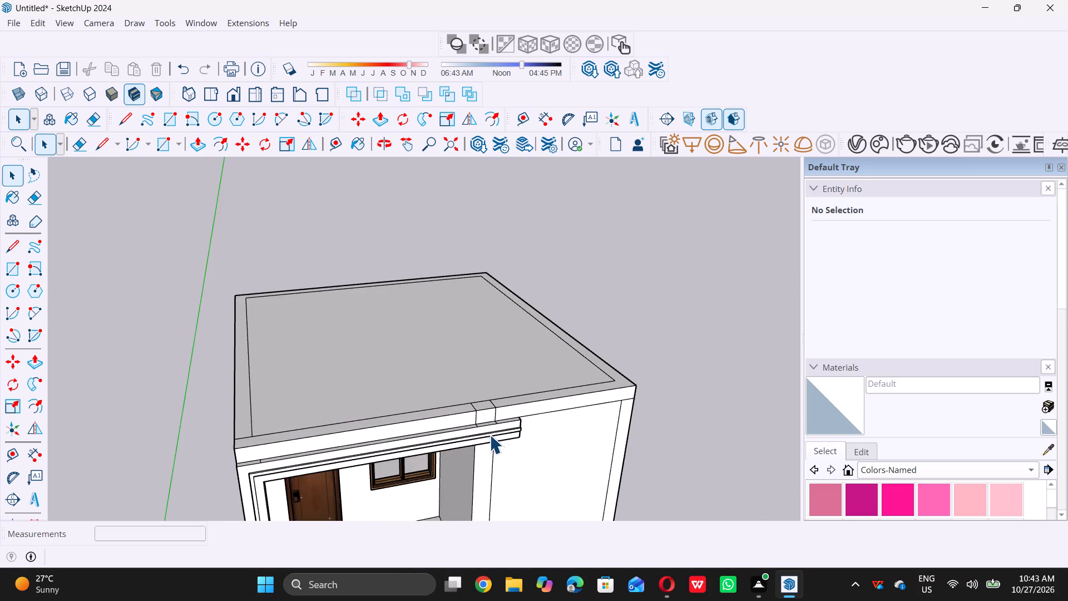
{"action": "scroll", "coordinate": [489, 435], "scroll_direction": "up", "scroll_amount": 6}
{"action": "key", "text": "e"}
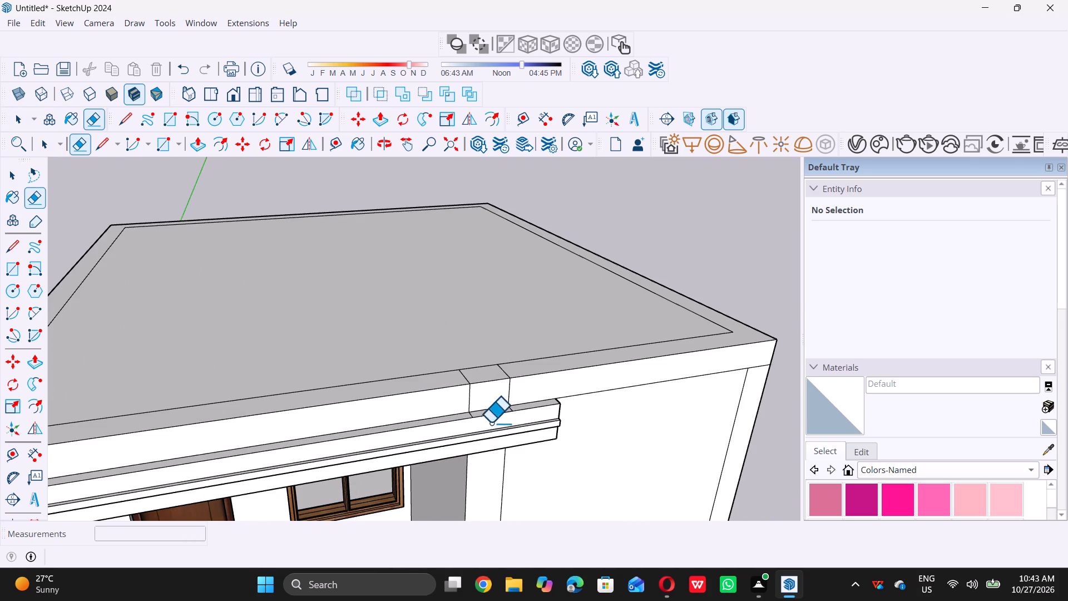
{"action": "scroll", "coordinate": [472, 401], "scroll_direction": "up", "scroll_amount": 5}
{"action": "double_click", "coordinate": [468, 392]}
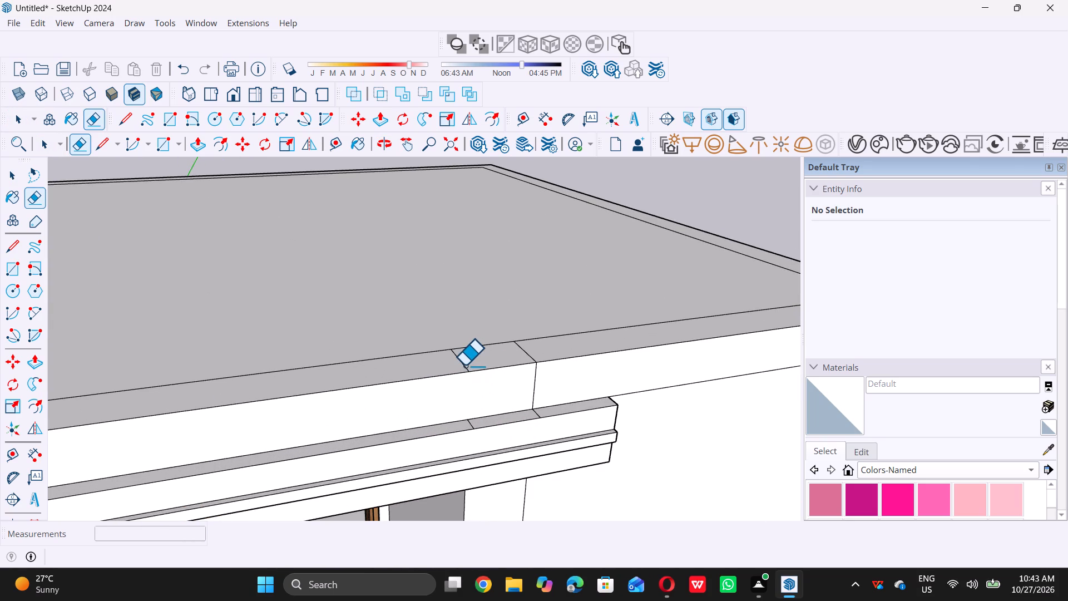
{"action": "left_click", "coordinate": [464, 365]}
{"action": "scroll", "coordinate": [465, 421], "scroll_direction": "up", "scroll_amount": 5}
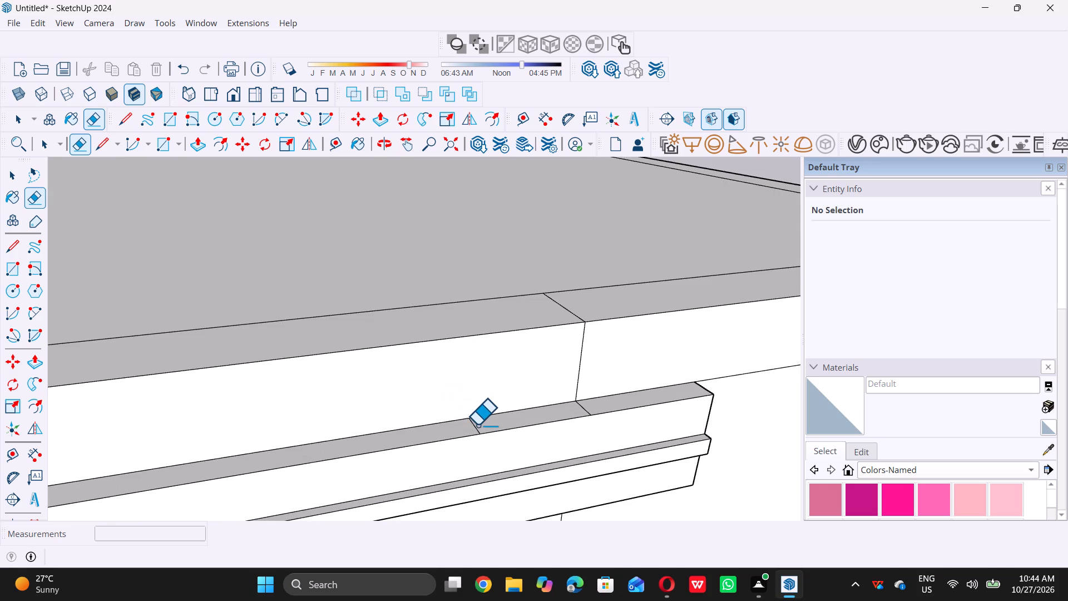
{"action": "left_click", "coordinate": [475, 427]}
{"action": "scroll", "coordinate": [499, 392], "scroll_direction": "down", "scroll_amount": 7}
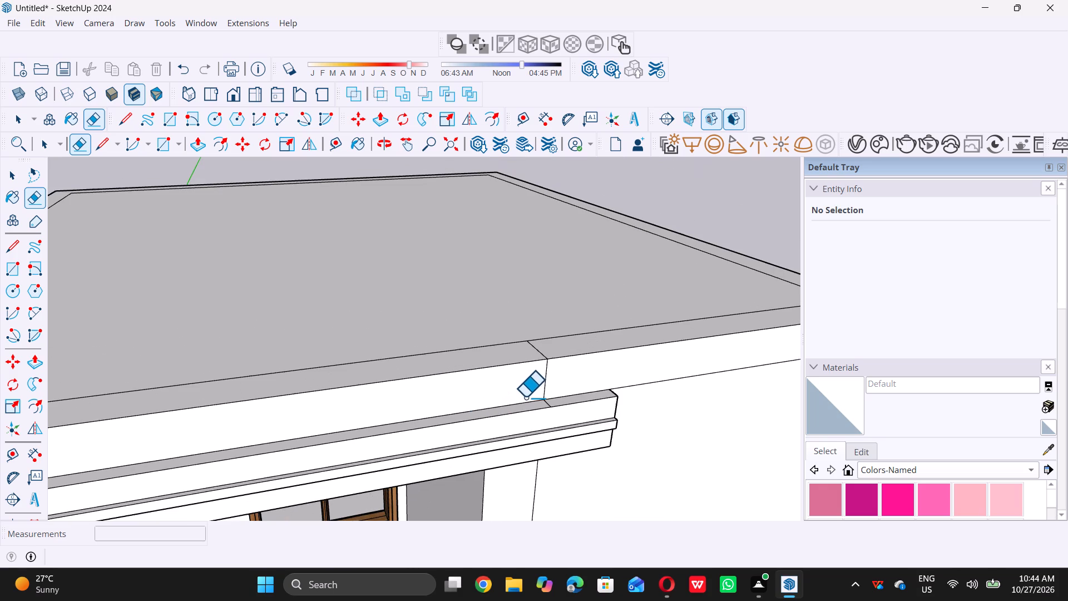
{"action": "key", "text": "space"}
Push/Pull the front border strip above the balcony up 3' to form a parapet wall.
{"action": "scroll", "coordinate": [496, 400], "scroll_direction": "down", "scroll_amount": 5}
{"action": "scroll", "coordinate": [394, 365], "scroll_direction": "down", "scroll_amount": 5}
{"action": "scroll", "coordinate": [302, 392], "scroll_direction": "down", "scroll_amount": 1}
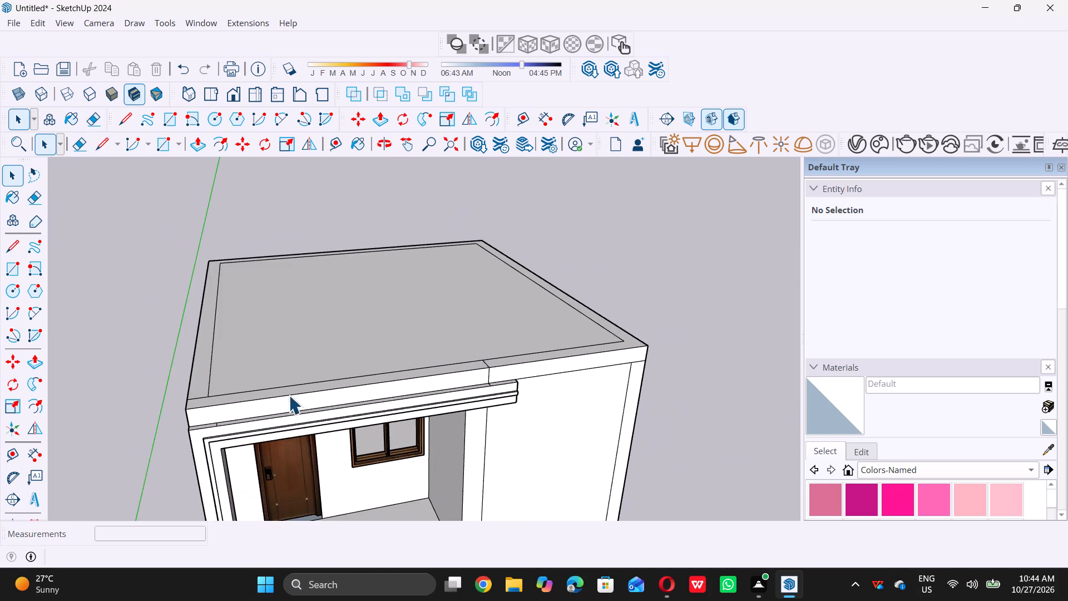
{"action": "middle_click_drag", "start_coordinate": [332, 401], "coordinate": [441, 416]}
{"action": "scroll", "coordinate": [427, 419], "scroll_direction": "up", "scroll_amount": 5}
{"action": "left_click", "coordinate": [419, 406]}
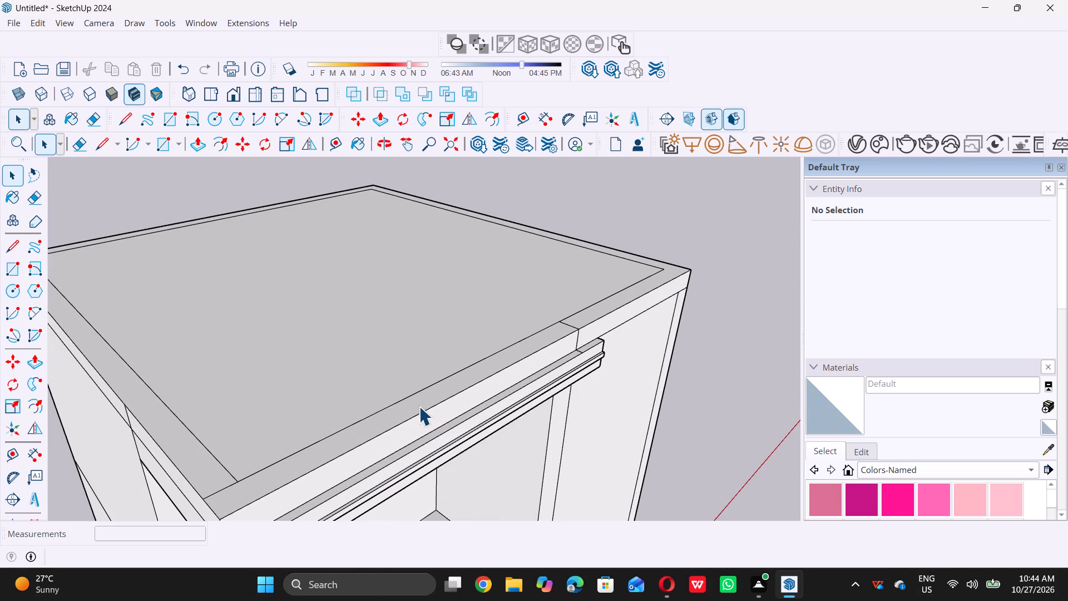
{"action": "key", "text": "p"}
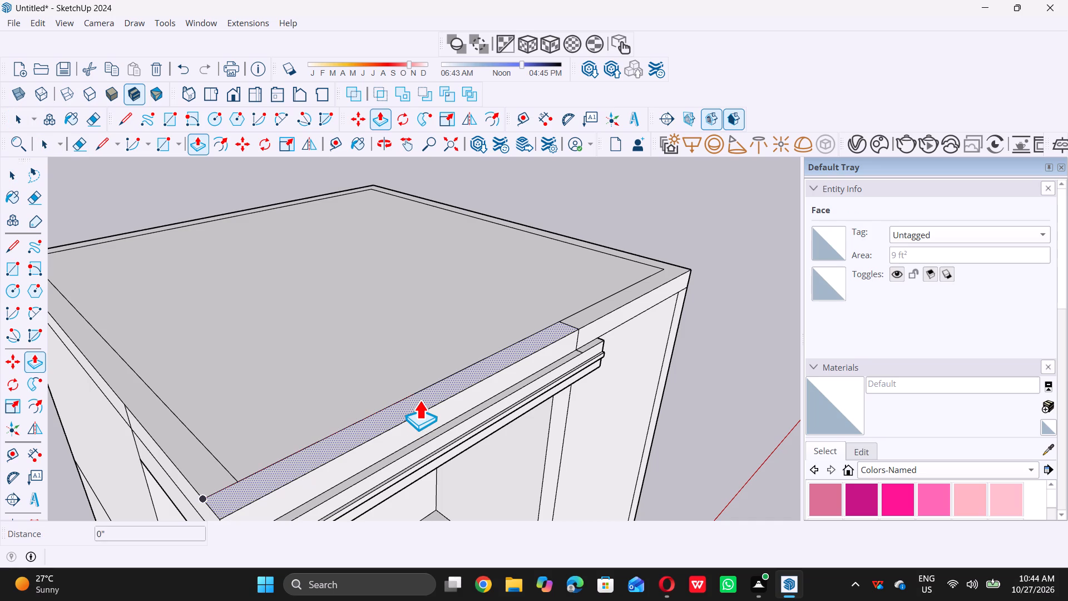
{"action": "left_click", "coordinate": [419, 400]}
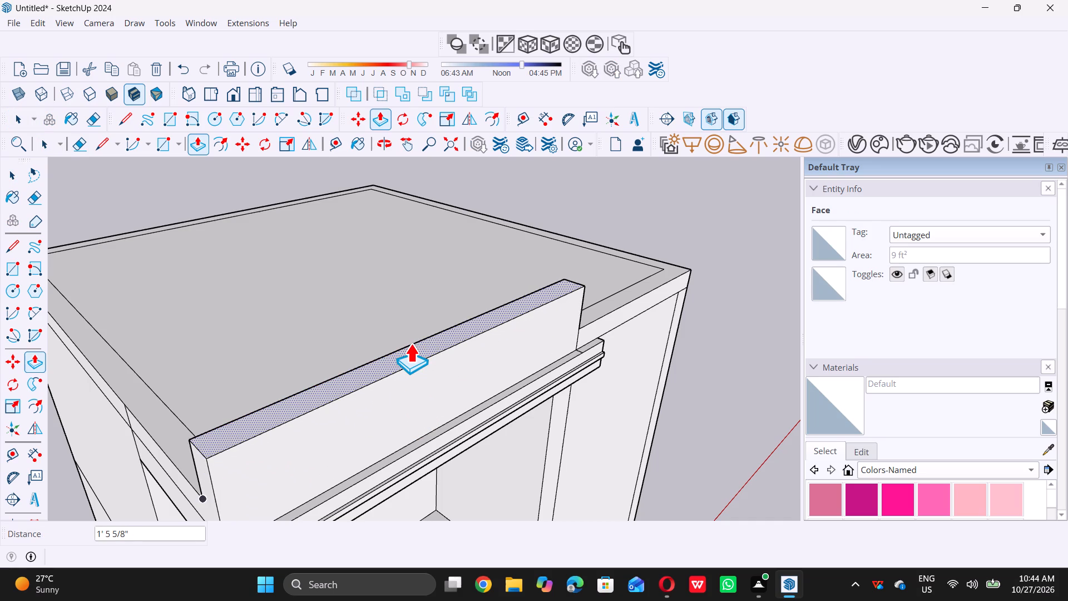
{"action": "key", "text": "3"}
{"action": "key", "text": "apostrophe"}
{"action": "key", "text": "Return"}
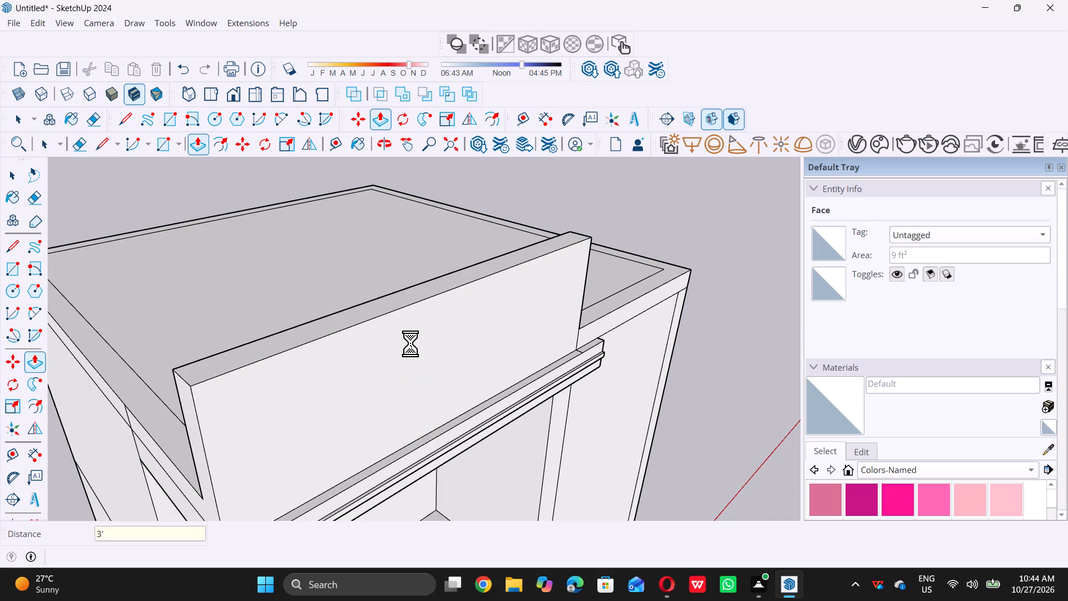
{"action": "key", "text": "space"}
Examine the front facade and the parapet from several angles and distances.
{"action": "scroll", "coordinate": [429, 348], "scroll_direction": "down", "scroll_amount": 9}
{"action": "middle_click_drag", "start_coordinate": [510, 374], "coordinate": [403, 262]}
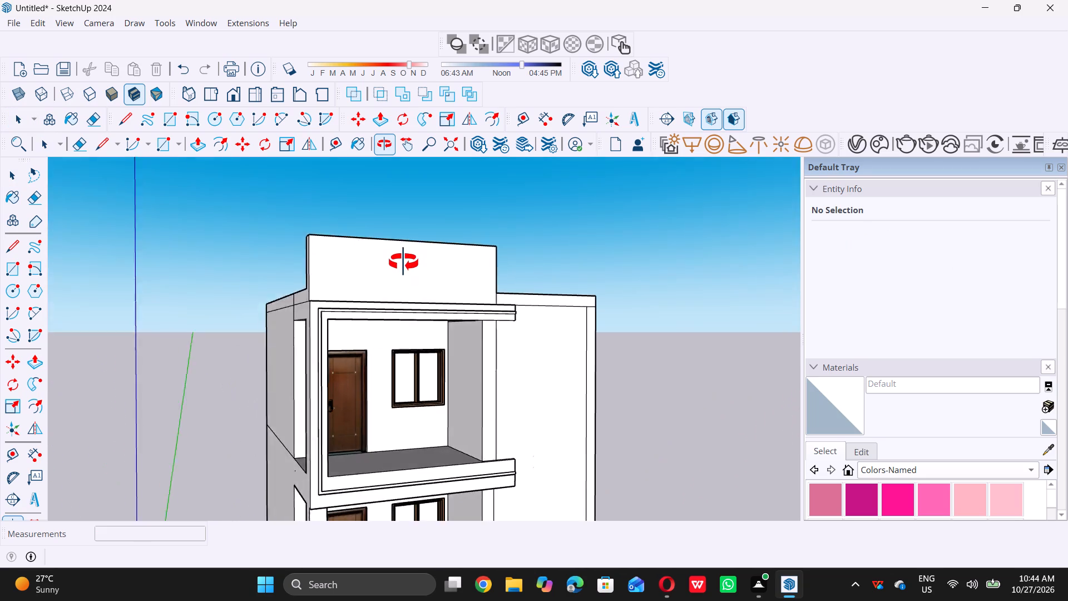
{"action": "middle_click_drag", "start_coordinate": [403, 262], "coordinate": [389, 285]}
{"action": "scroll", "coordinate": [387, 292], "scroll_direction": "down", "scroll_amount": 3}
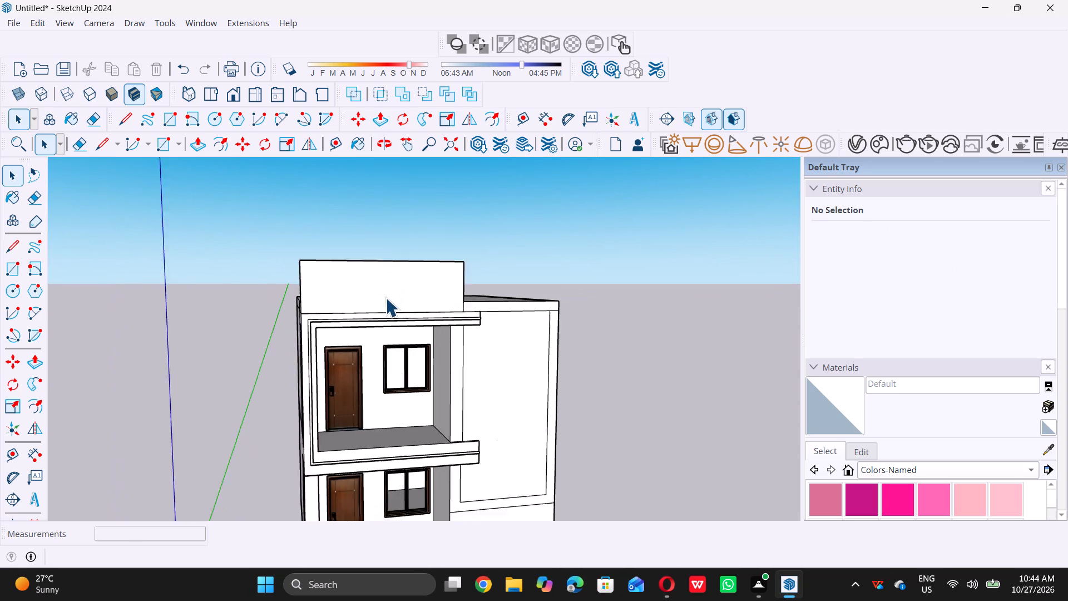
{"action": "scroll", "coordinate": [385, 298], "scroll_direction": "down", "scroll_amount": 1}
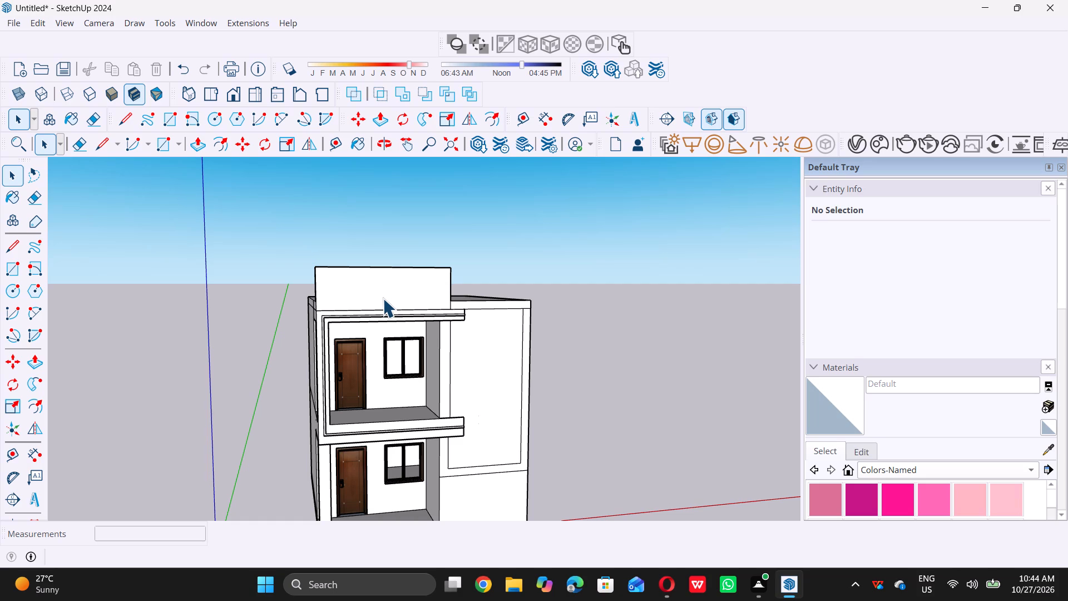
{"action": "middle_click_drag", "start_coordinate": [346, 275], "coordinate": [251, 269]}
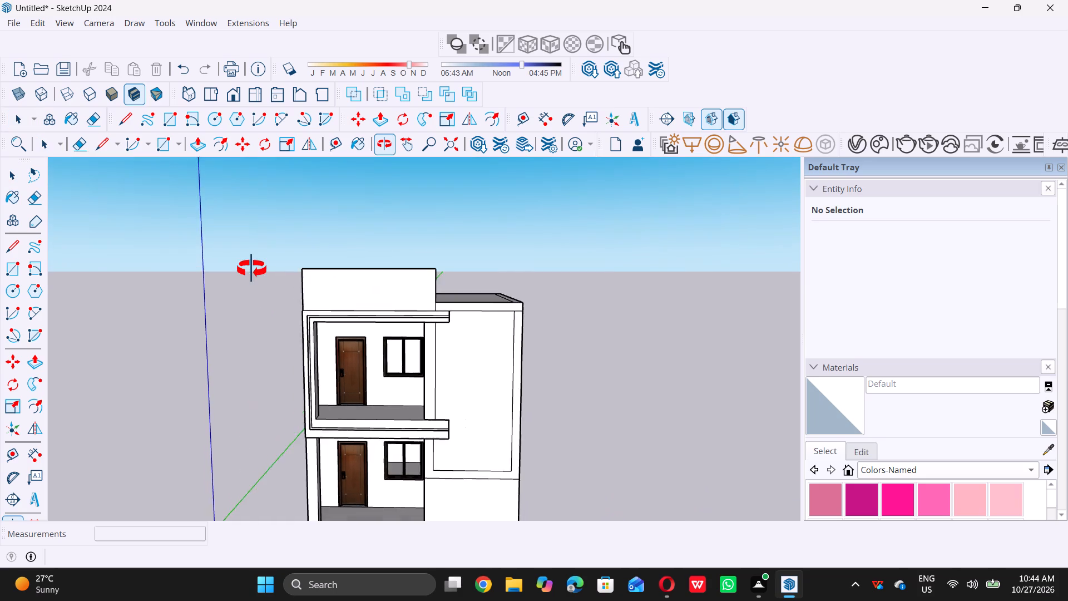
{"action": "middle_click_drag", "start_coordinate": [251, 269], "coordinate": [263, 264]}
{"action": "scroll", "coordinate": [312, 314], "scroll_direction": "down", "scroll_amount": 4}
{"action": "middle_click_drag", "start_coordinate": [316, 335], "coordinate": [317, 335]}
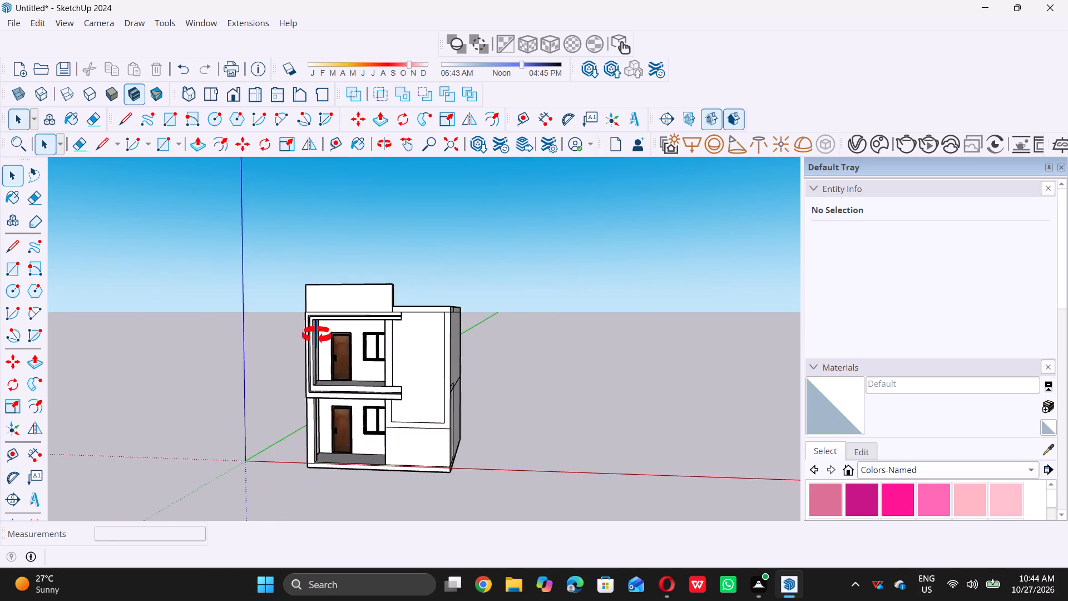
{"action": "middle_click_drag", "start_coordinate": [317, 335], "coordinate": [352, 317]}
{"action": "scroll", "coordinate": [334, 269], "scroll_direction": "up", "scroll_amount": 4}
{"action": "middle_click_drag", "start_coordinate": [293, 306], "coordinate": [313, 279]}
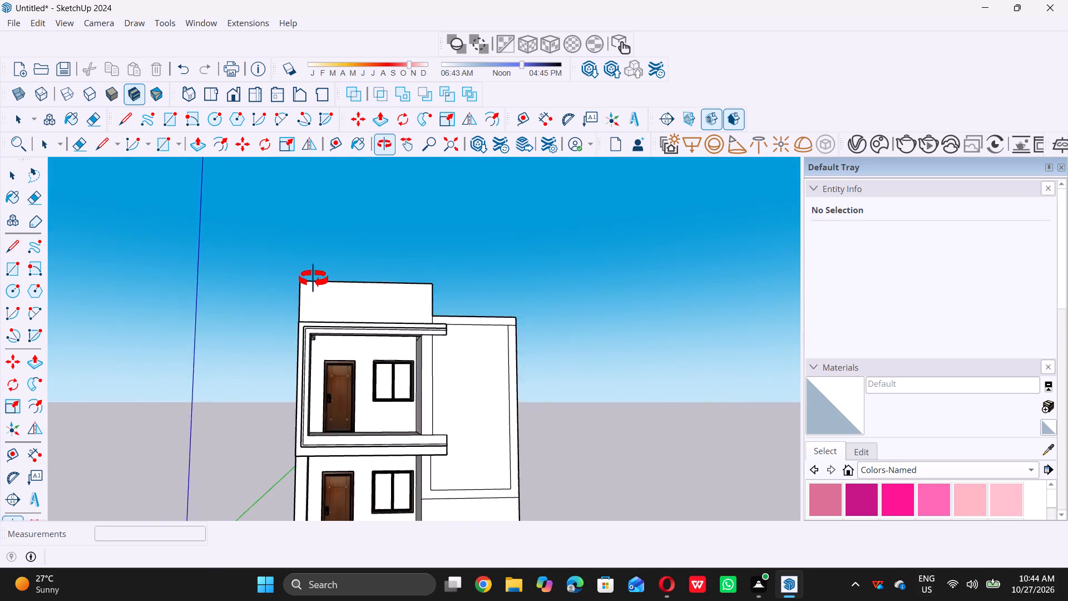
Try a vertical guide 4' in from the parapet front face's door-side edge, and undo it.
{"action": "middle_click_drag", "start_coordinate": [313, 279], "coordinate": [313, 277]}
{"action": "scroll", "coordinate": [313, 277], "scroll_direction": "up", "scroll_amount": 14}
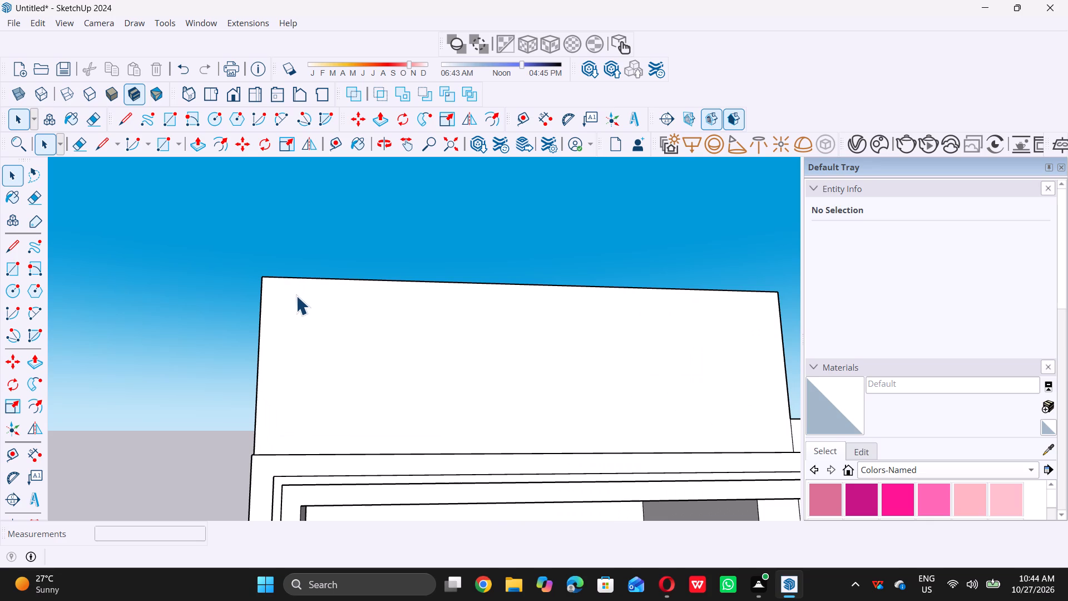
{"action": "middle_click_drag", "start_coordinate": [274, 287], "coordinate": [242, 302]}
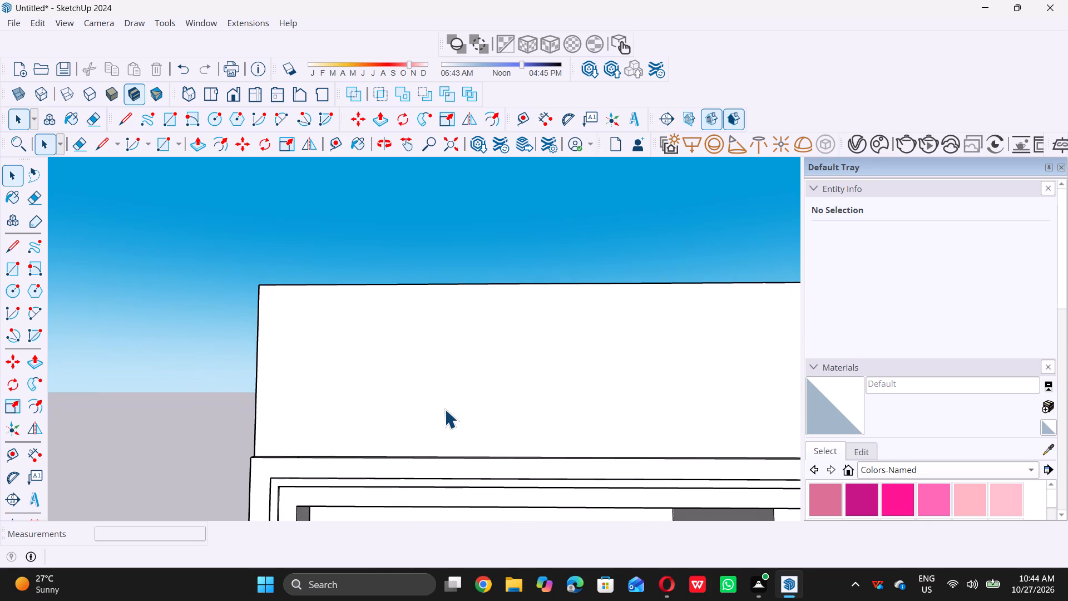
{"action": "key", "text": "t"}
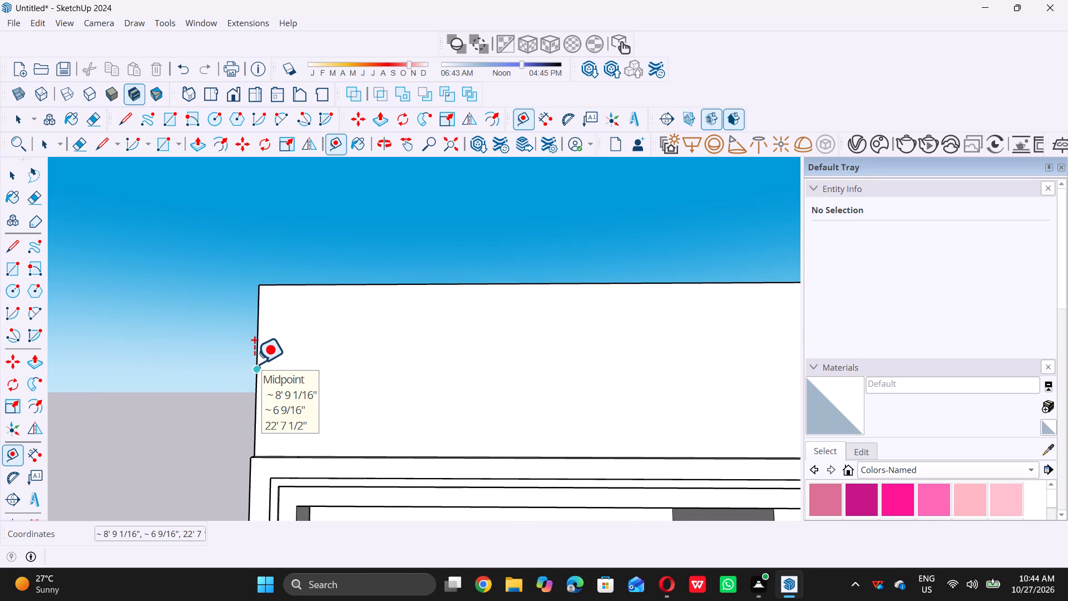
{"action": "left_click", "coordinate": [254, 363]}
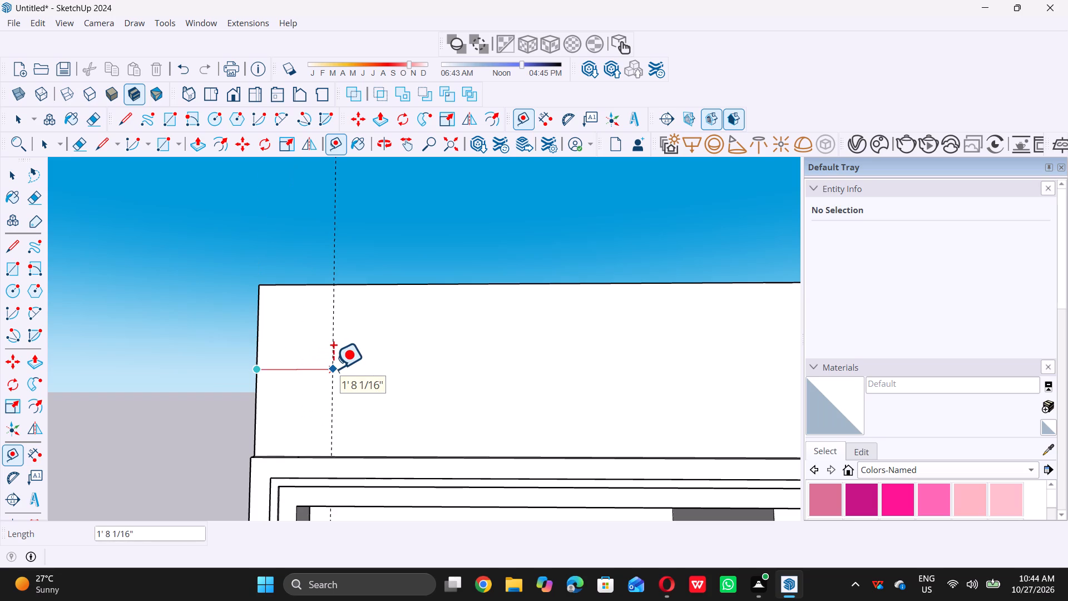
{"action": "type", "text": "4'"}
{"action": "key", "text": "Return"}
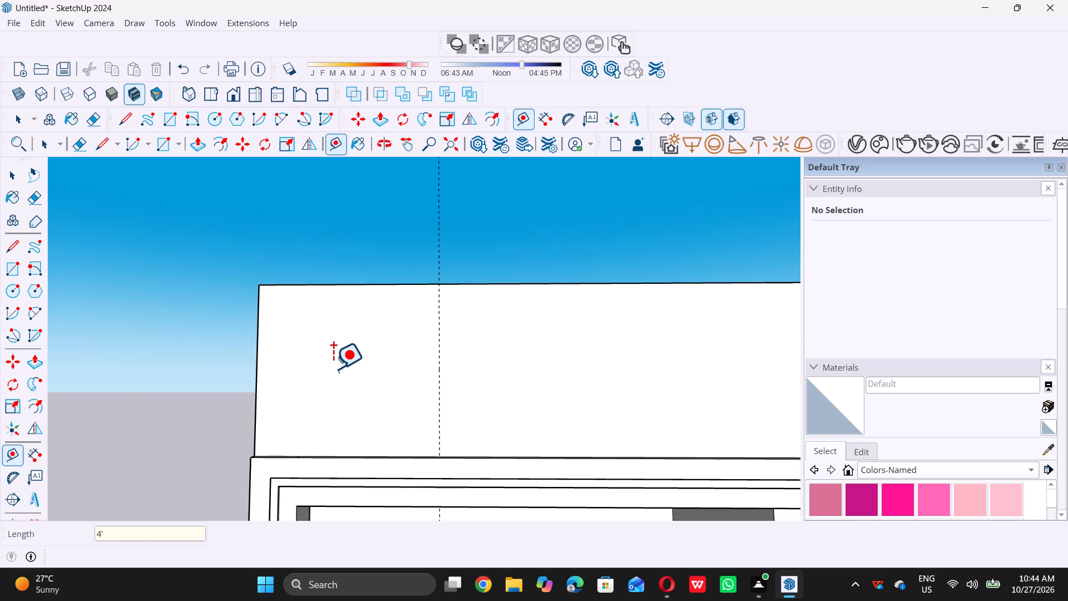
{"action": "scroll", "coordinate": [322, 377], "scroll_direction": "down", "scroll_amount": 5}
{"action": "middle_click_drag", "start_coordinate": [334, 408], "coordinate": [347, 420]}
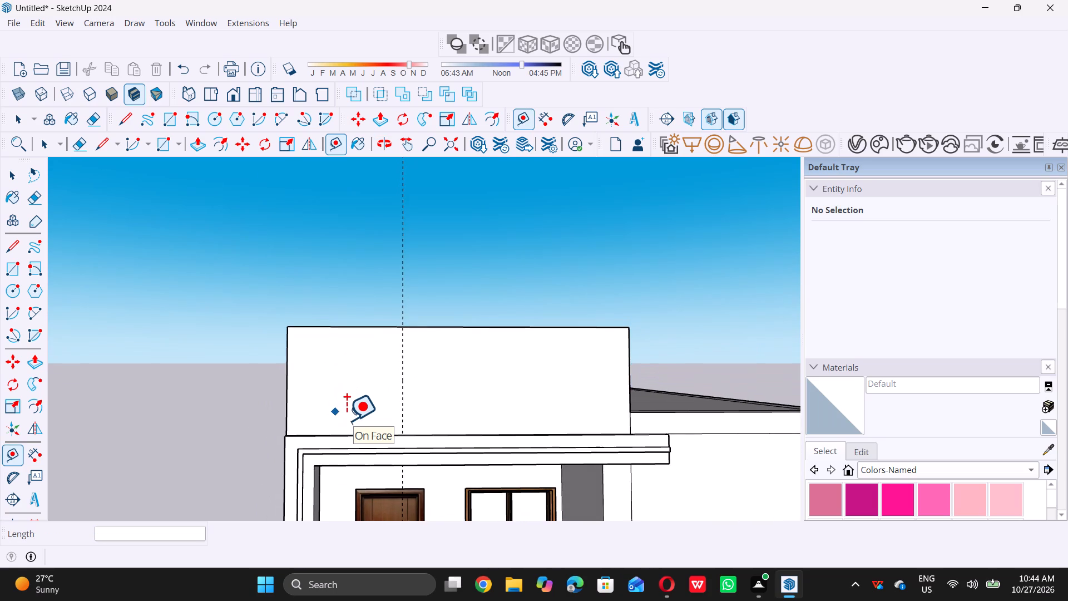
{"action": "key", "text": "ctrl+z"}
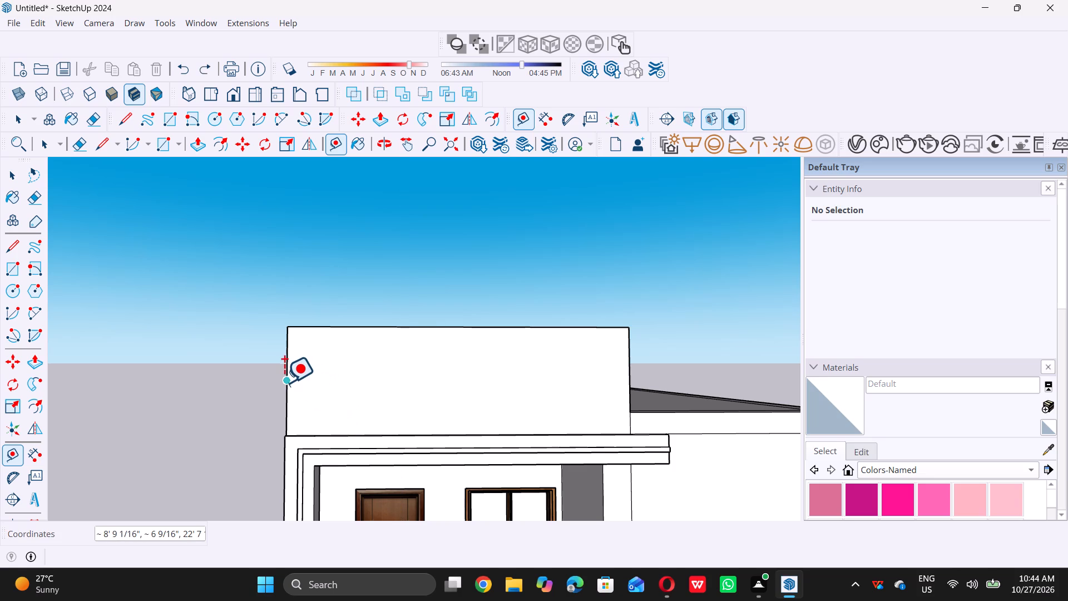
Place a vertical guide on the parapet's front face, 2' in from its door-side edge.
{"action": "left_click", "coordinate": [284, 382]}
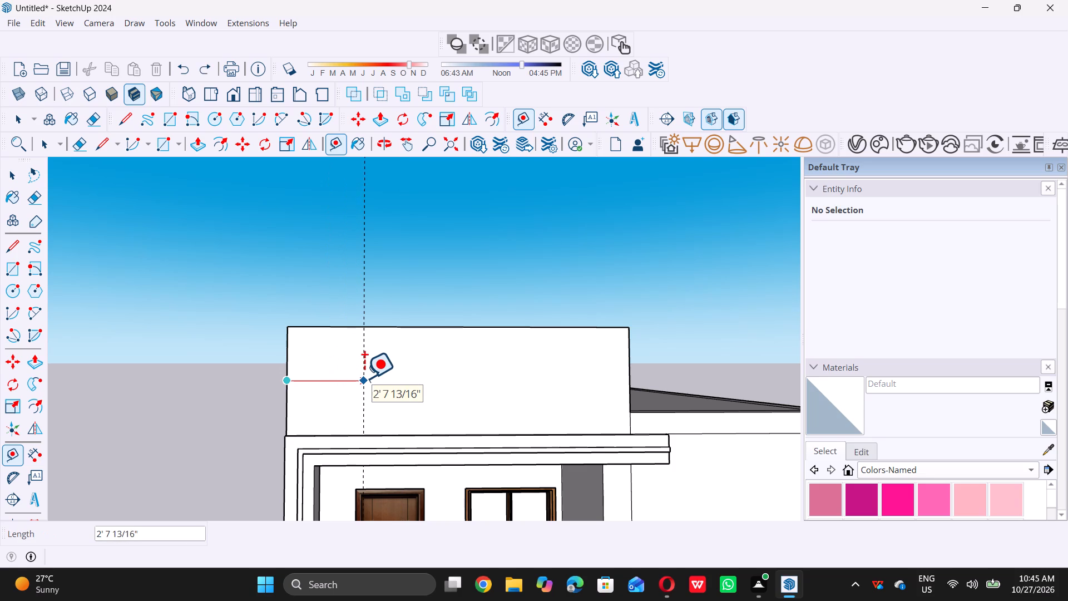
{"action": "type", "text": "2'"}
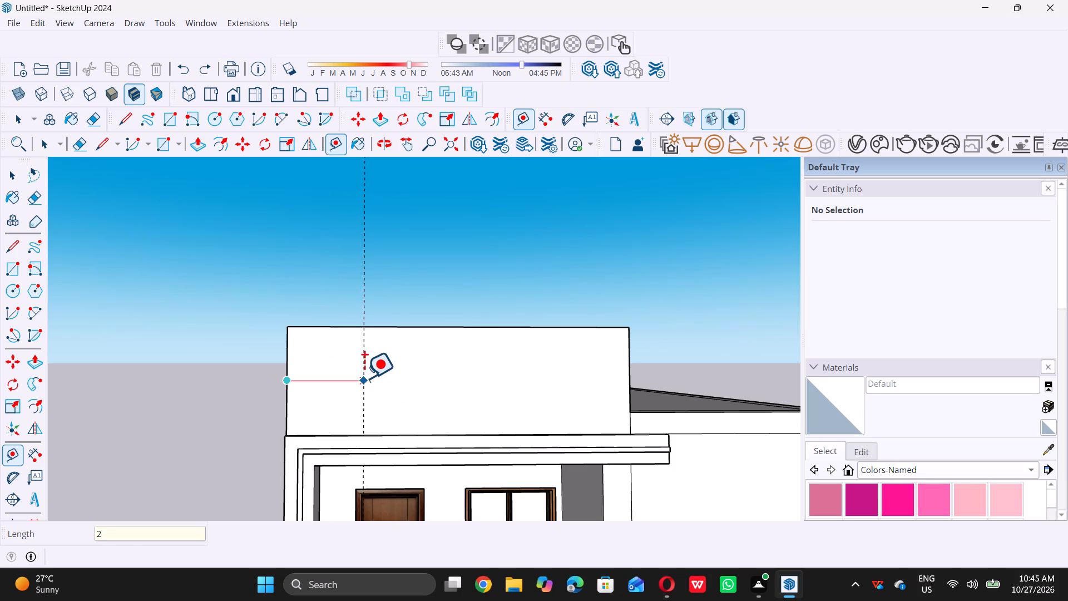
{"action": "key", "text": "Return"}
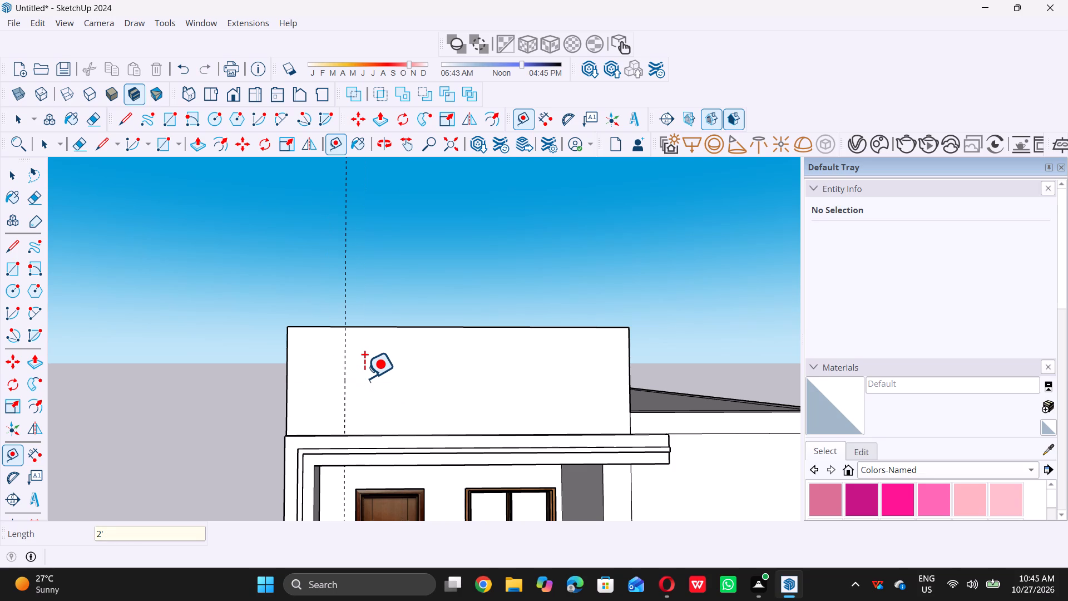
Place a second vertical guide on the parapet face, 5" further in from the 2' guide.
{"action": "middle_click_drag", "start_coordinate": [233, 406], "coordinate": [258, 407]}
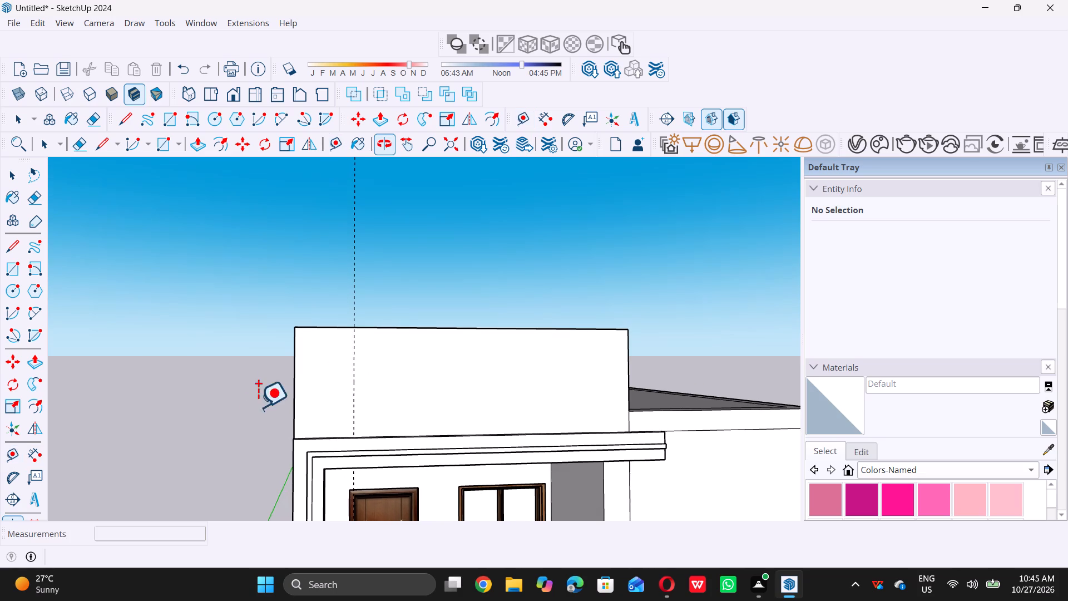
{"action": "middle_click_drag", "start_coordinate": [258, 407], "coordinate": [258, 407]}
{"action": "left_click", "coordinate": [353, 376]}
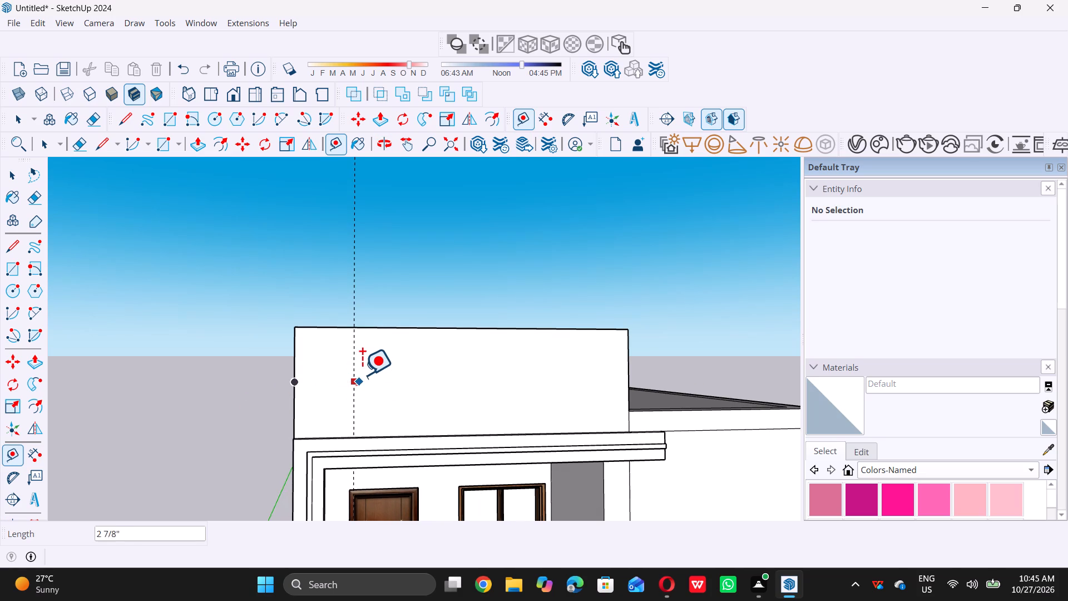
{"action": "key", "text": "space"}
{"action": "type", "text": "t"}
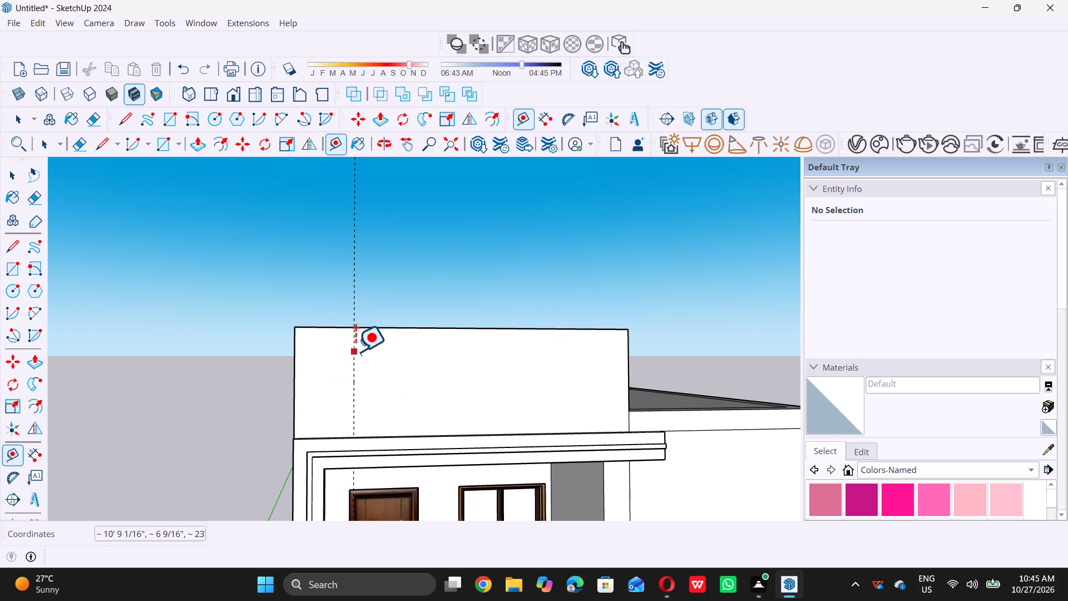
{"action": "left_click", "coordinate": [361, 352]}
{"action": "key", "text": "space"}
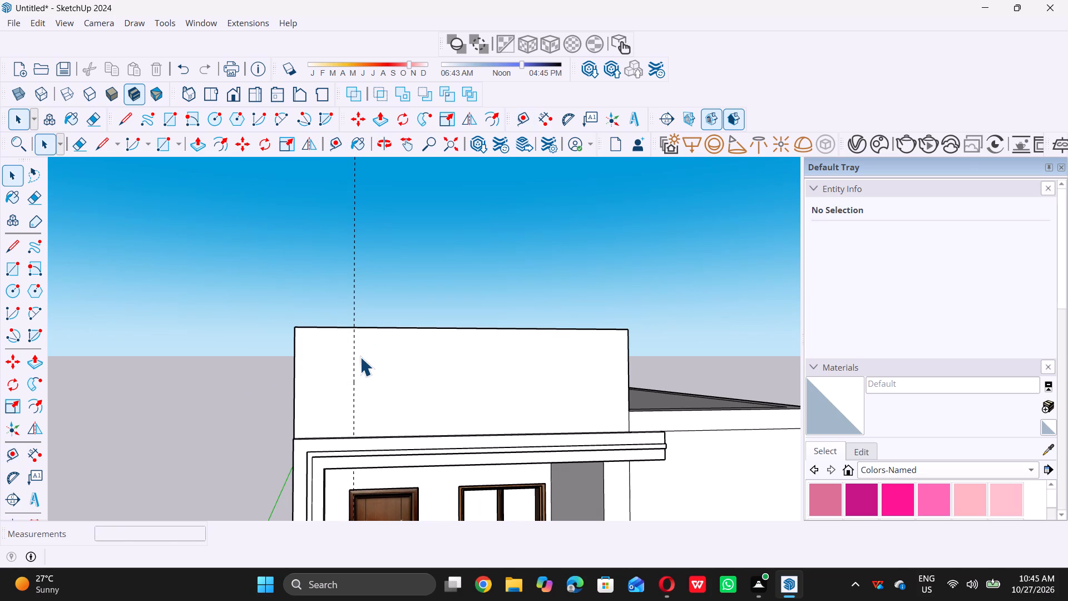
{"action": "key", "text": "t"}
{"action": "left_click", "coordinate": [355, 351]}
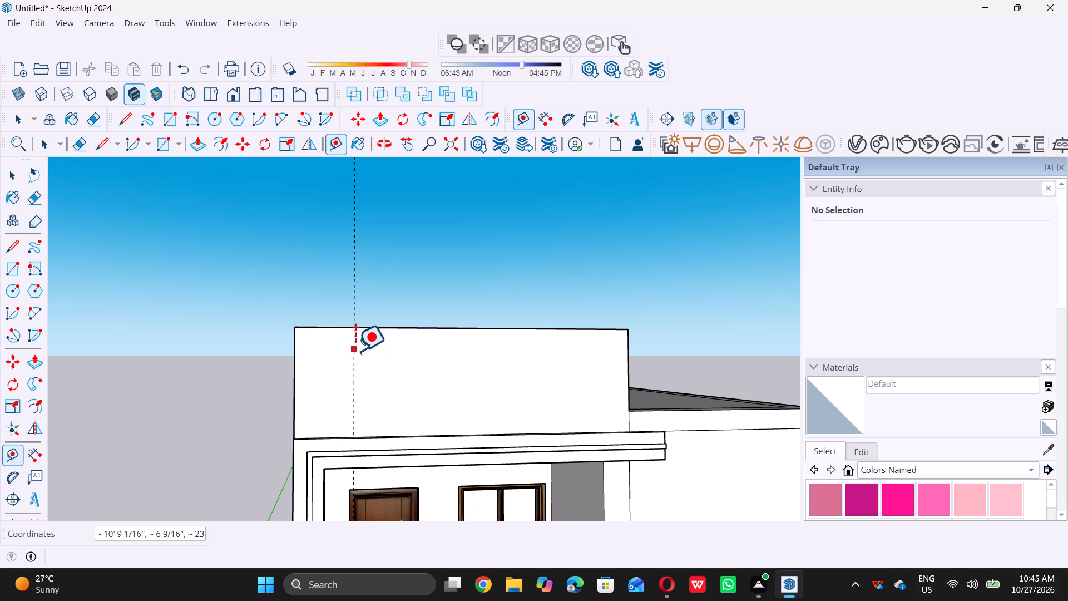
{"action": "key", "text": "5"}
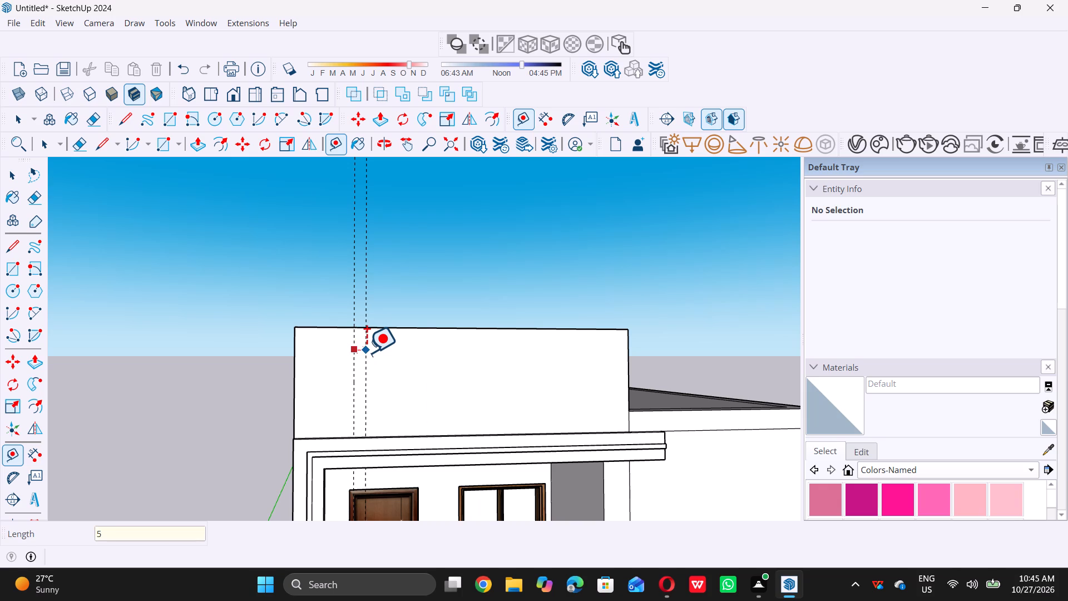
{"action": "key", "text": "shift+quotedbl"}
{"action": "key", "text": "Return"}
Draw a 2' 5" wide, full-height rectangle on the parapet face from the inner guide to the door-side bottom corner.
{"action": "key", "text": "space"}
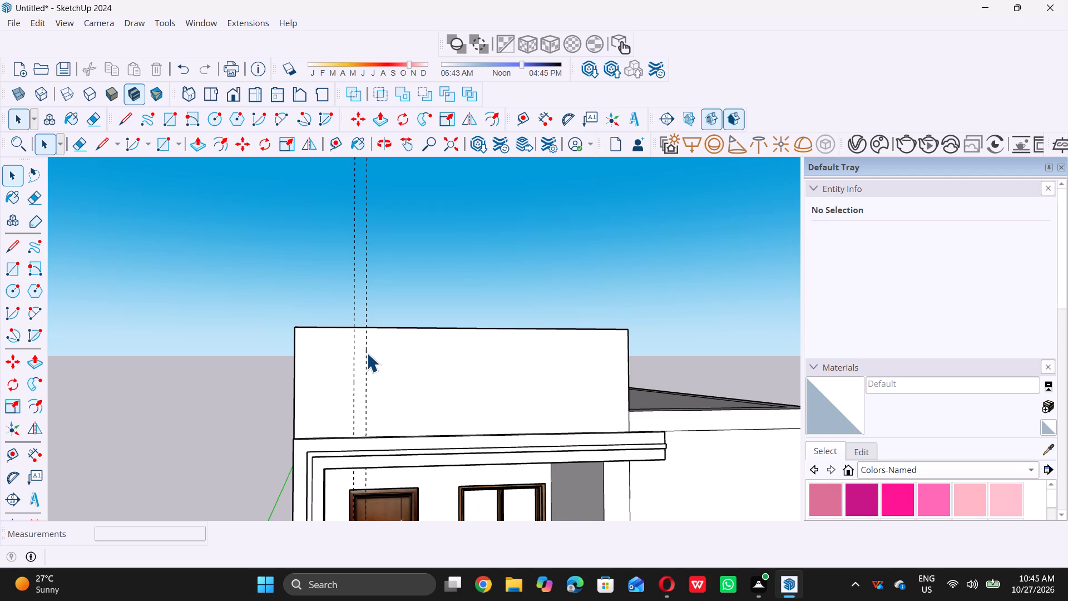
{"action": "key", "text": "r"}
{"action": "left_click", "coordinate": [369, 330]}
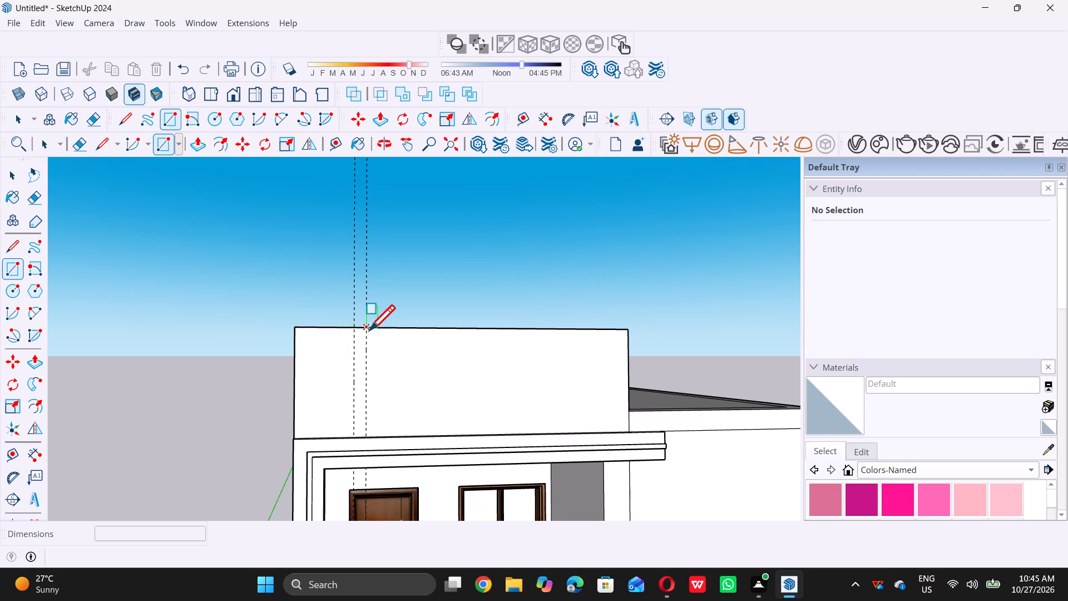
{"action": "scroll", "coordinate": [303, 431], "scroll_direction": "up", "scroll_amount": 4}
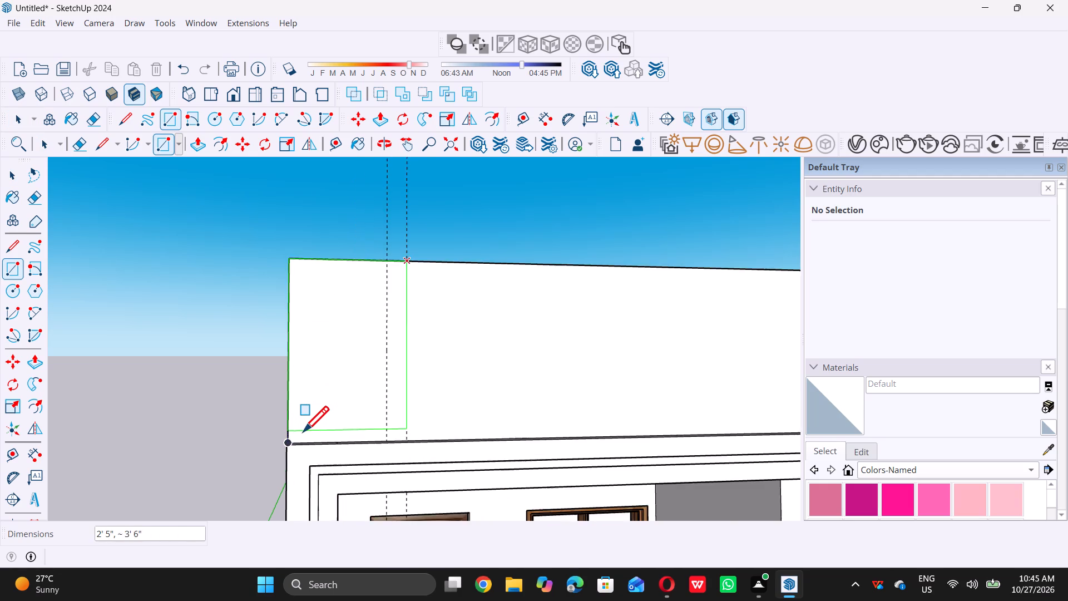
{"action": "scroll", "coordinate": [303, 431], "scroll_direction": "up", "scroll_amount": 5}
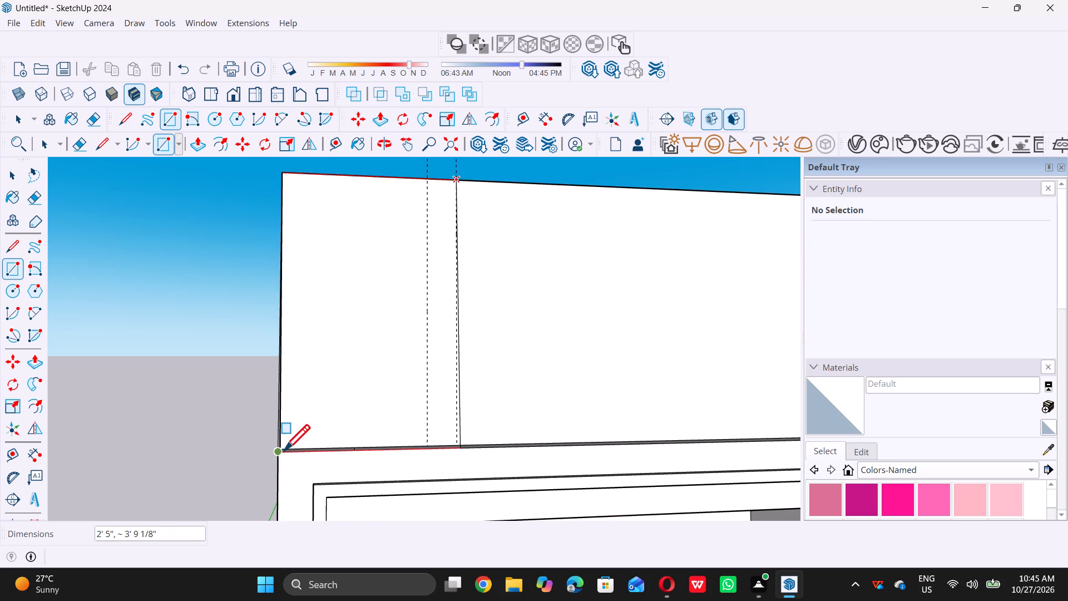
{"action": "scroll", "coordinate": [279, 447], "scroll_direction": "up", "scroll_amount": 6}
{"action": "scroll", "coordinate": [337, 488], "scroll_direction": "down", "scroll_amount": 3}
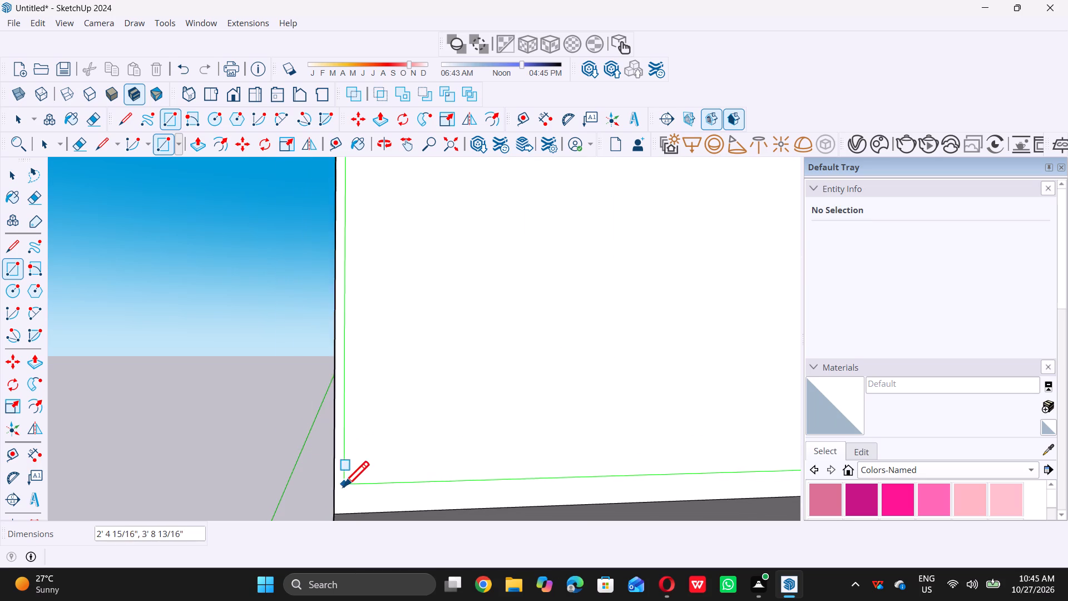
{"action": "left_click", "coordinate": [337, 510]}
{"action": "key", "text": "space"}
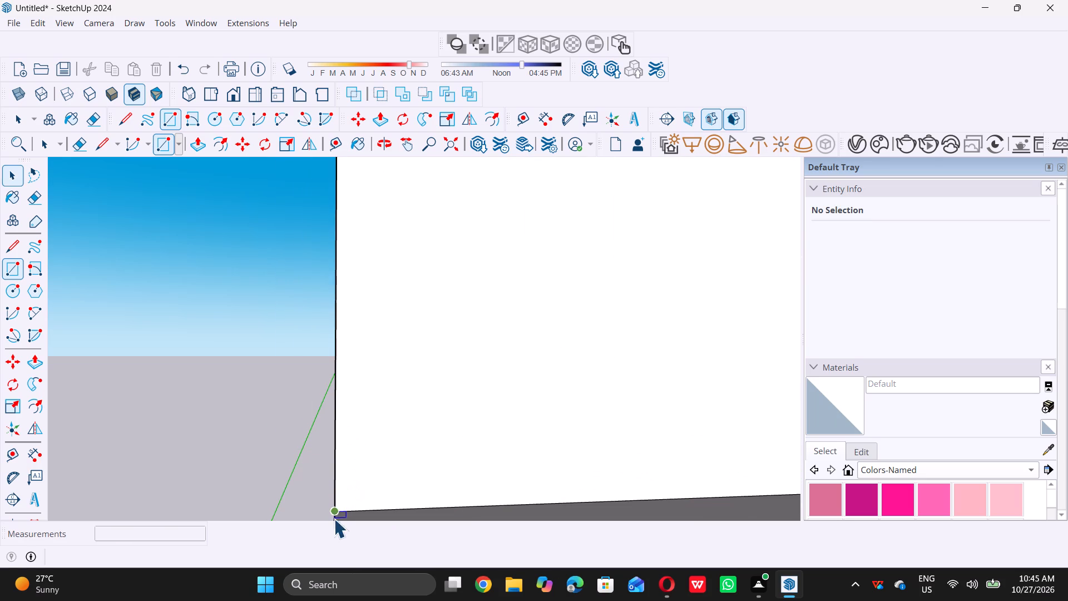
Delete all the guides from the model.
{"action": "scroll", "coordinate": [328, 522], "scroll_direction": "down", "scroll_amount": 12}
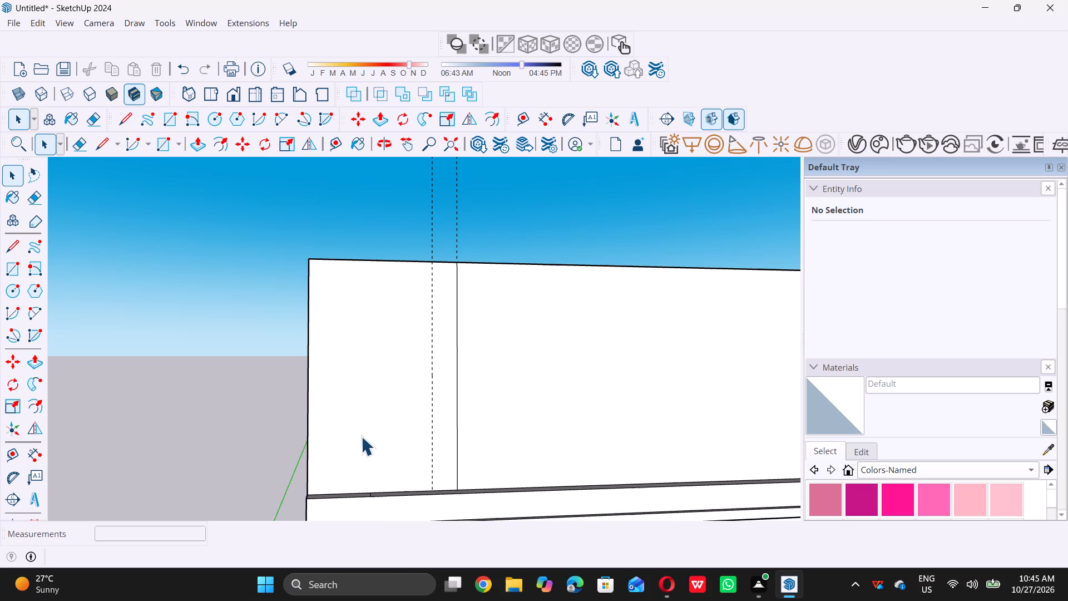
{"action": "middle_click_drag", "start_coordinate": [399, 401], "coordinate": [373, 401]}
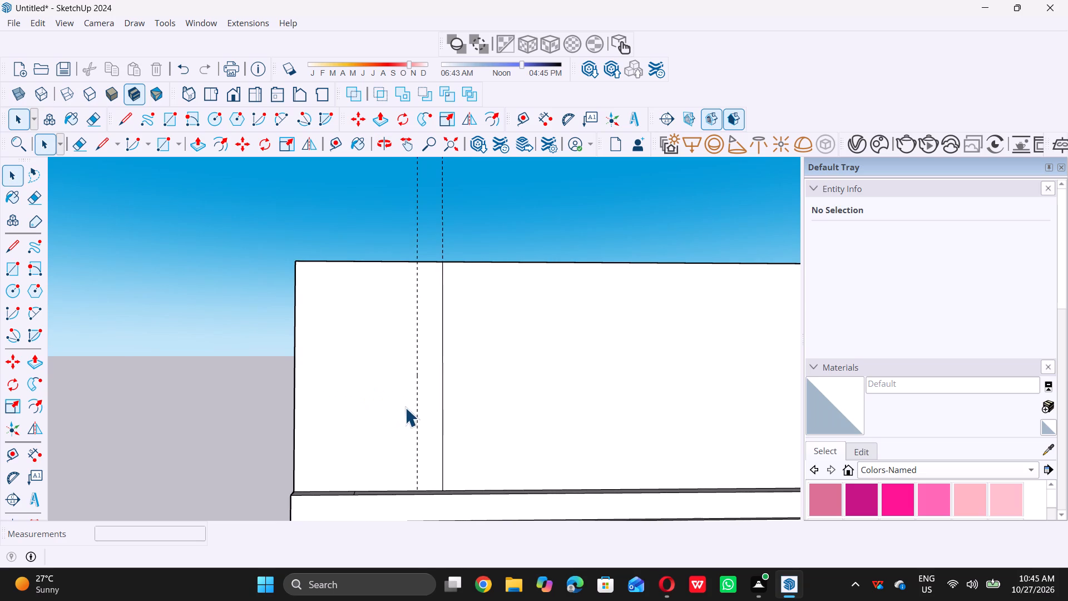
{"action": "left_click", "coordinate": [38, 23]}
{"action": "left_click", "coordinate": [91, 161]}
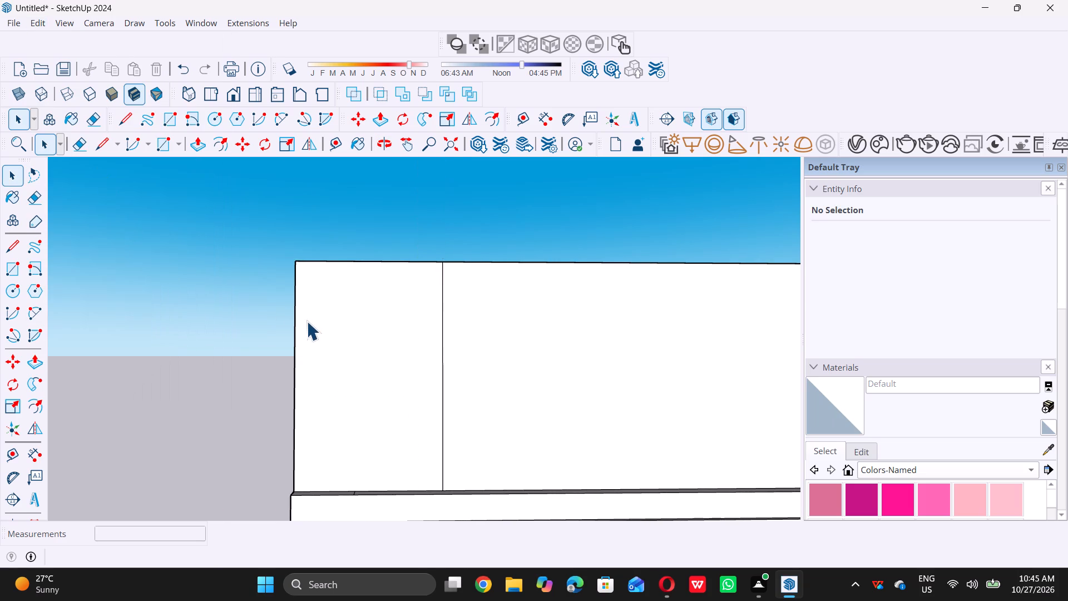
Place a horizontal guide on the parapet's front face, 2" below its top edge.
{"action": "scroll", "coordinate": [310, 328], "scroll_direction": "down", "scroll_amount": 4}
{"action": "middle_click", "coordinate": [298, 343]}
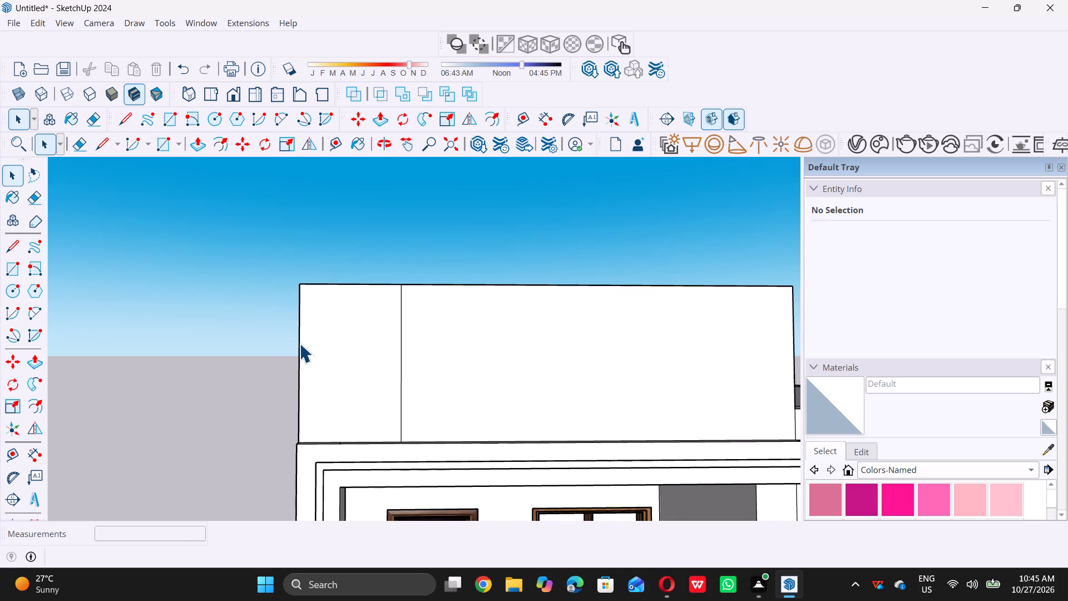
{"action": "middle_click_drag", "start_coordinate": [338, 303], "coordinate": [333, 299]}
{"action": "scroll", "coordinate": [331, 287], "scroll_direction": "up", "scroll_amount": 1}
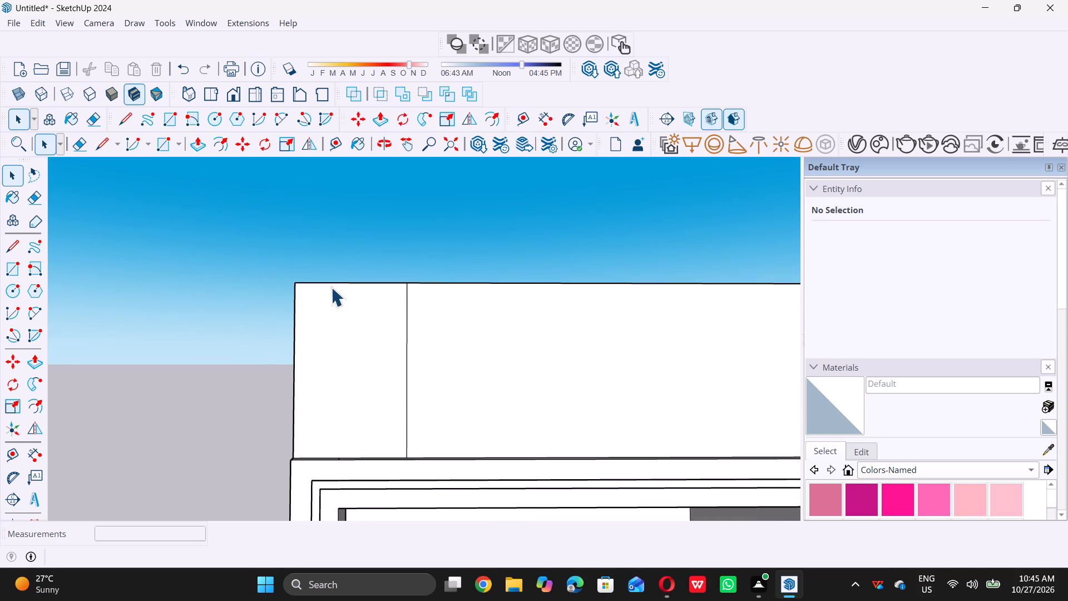
{"action": "key", "text": "t"}
{"action": "left_click", "coordinate": [328, 283]}
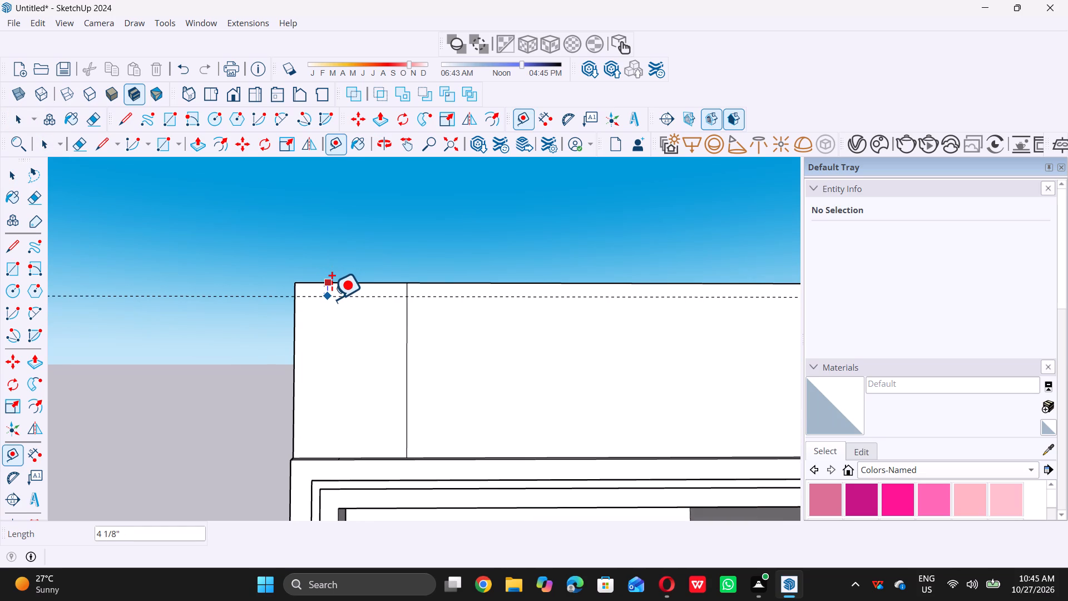
{"action": "key", "text": "2"}
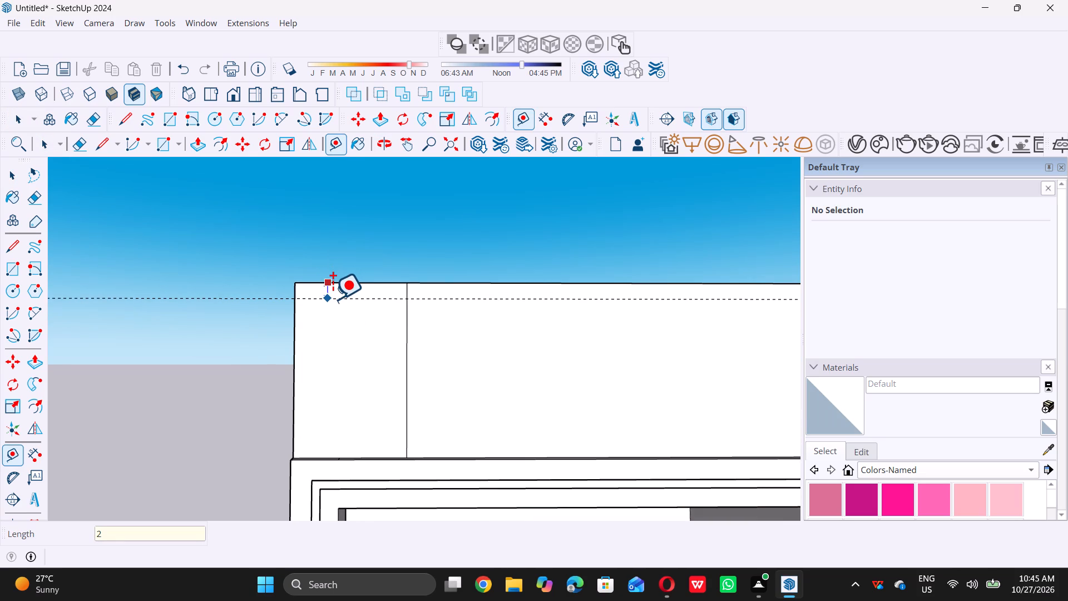
{"action": "key", "text": "shift+quotedbl"}
{"action": "key", "text": "Return"}
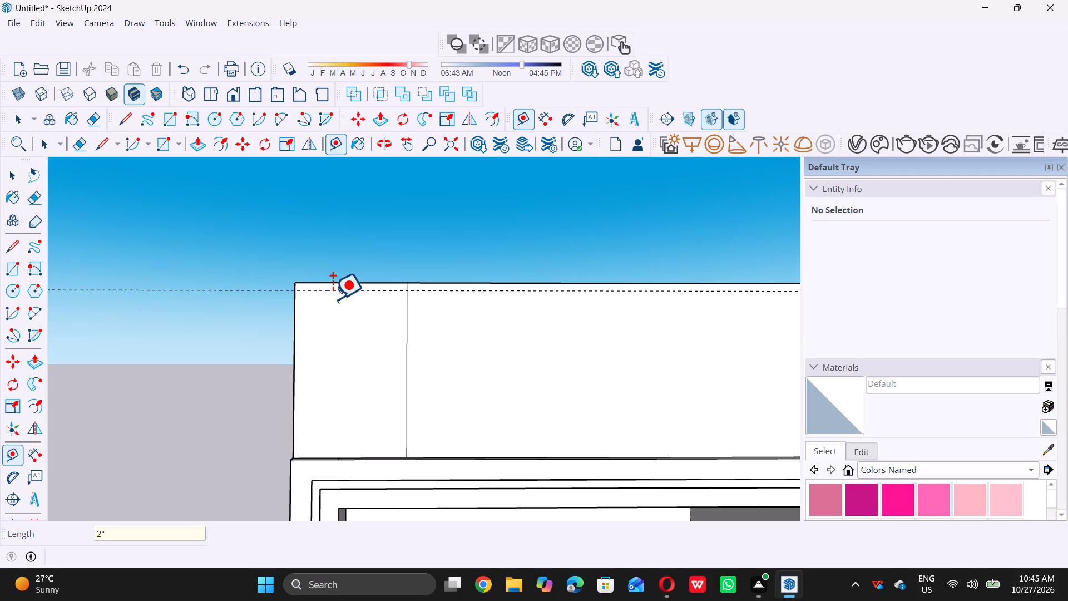
Draw a 2" by 2' 5" rectangle along the top of the parapet's door-side panel, down to the guide.
{"action": "key", "text": "space"}
{"action": "key", "text": "r"}
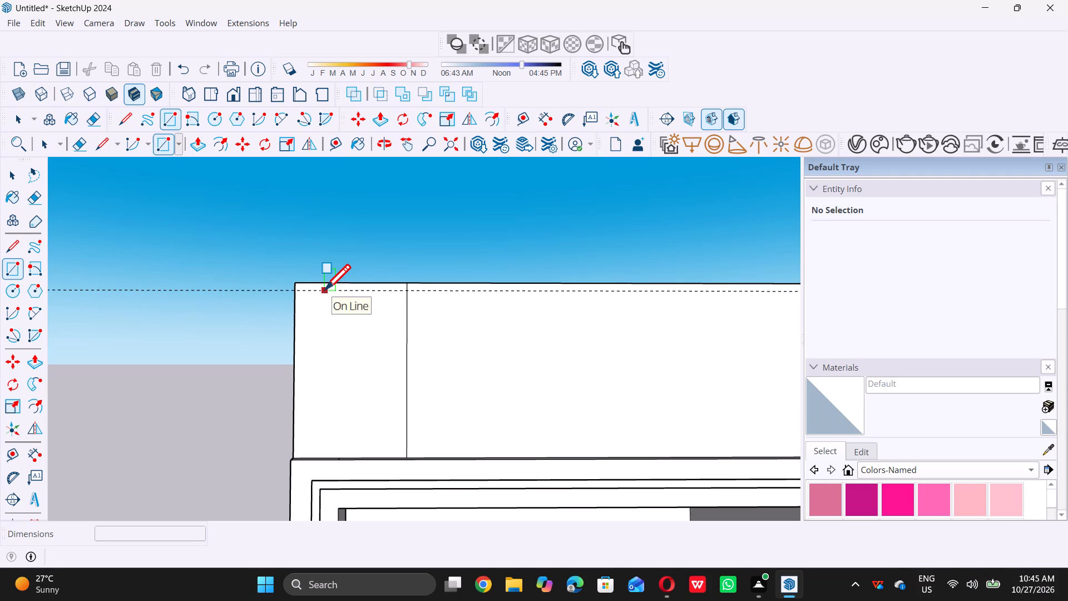
{"action": "scroll", "coordinate": [322, 288], "scroll_direction": "up", "scroll_amount": 5}
{"action": "left_click", "coordinate": [282, 282]}
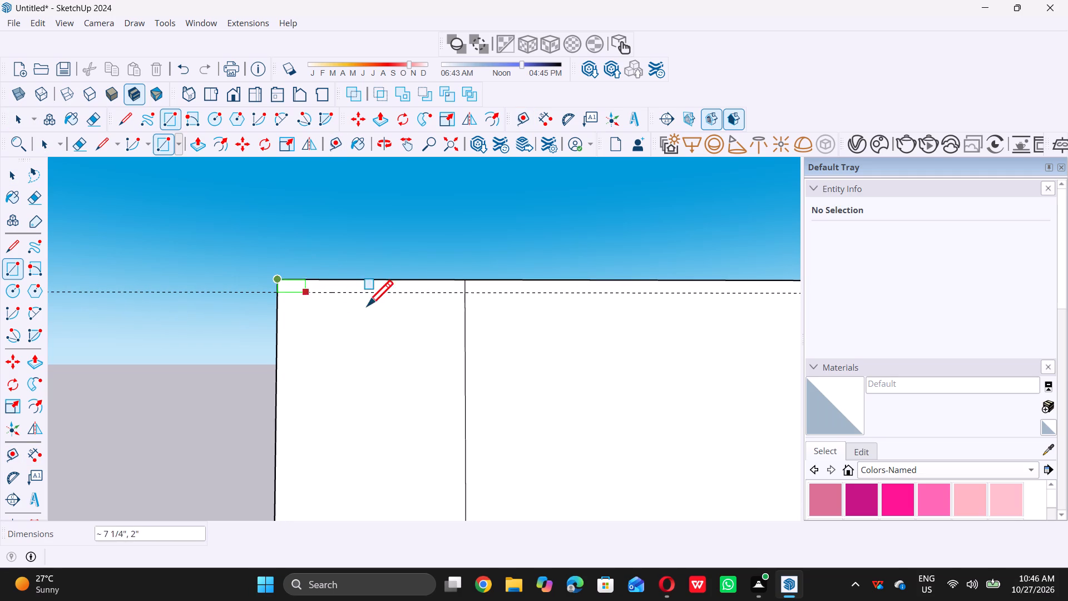
{"action": "double_click", "coordinate": [465, 294]}
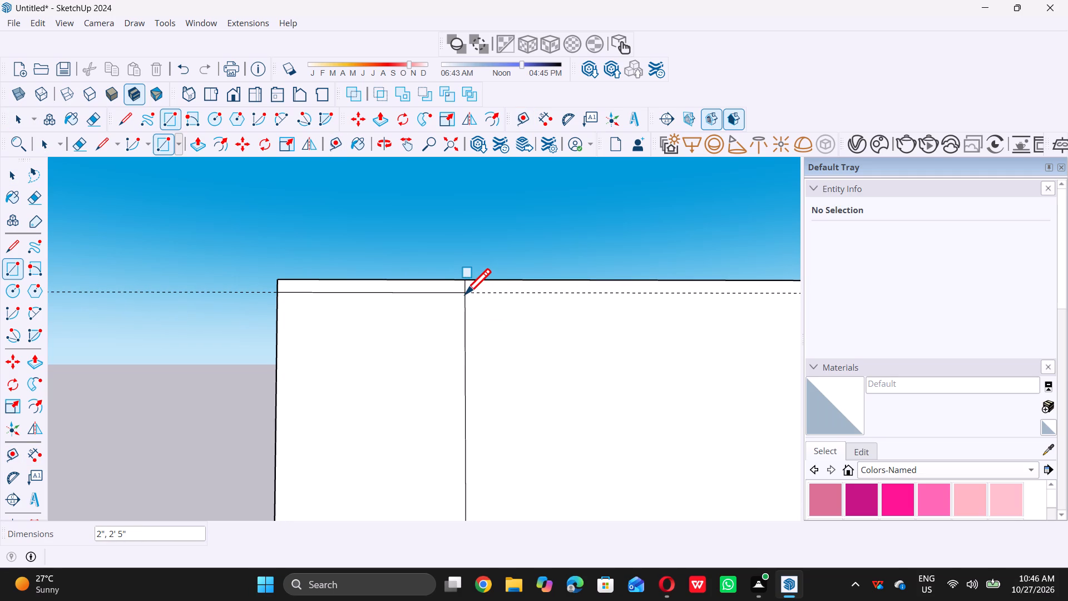
{"action": "key", "text": "space"}
{"action": "scroll", "coordinate": [467, 305], "scroll_direction": "down", "scroll_amount": 6}
{"action": "middle_click_drag", "start_coordinate": [346, 319], "coordinate": [483, 370]}
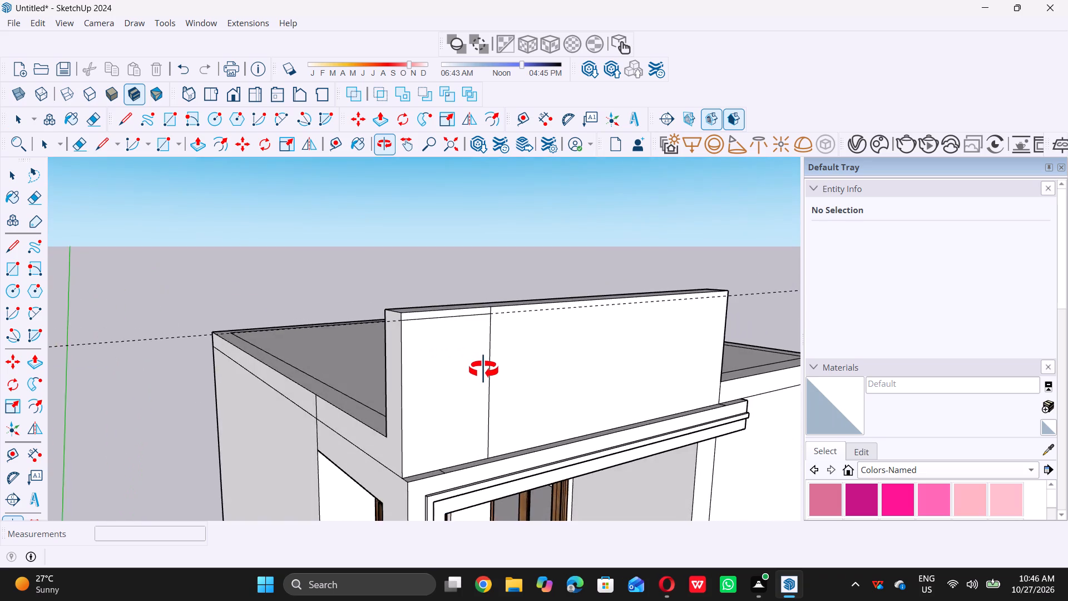
Push/Pull the strip along the top of the parapet's door-side panel outward by 2".
{"action": "middle_click_drag", "start_coordinate": [483, 370], "coordinate": [488, 371]}
{"action": "scroll", "coordinate": [426, 318], "scroll_direction": "up", "scroll_amount": 11}
{"action": "left_click", "coordinate": [418, 315]}
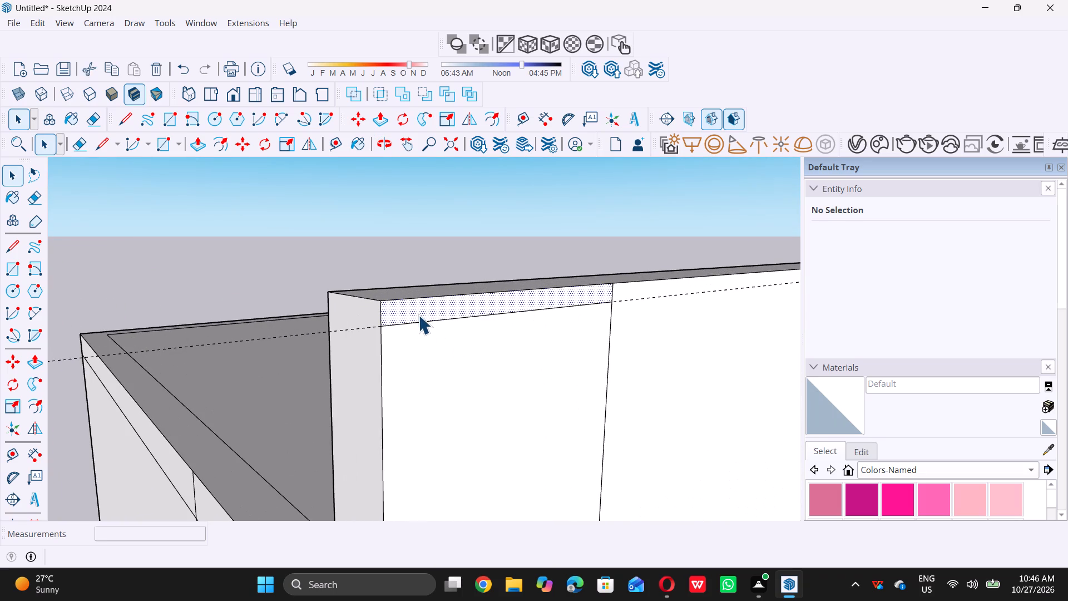
{"action": "key", "text": "p"}
{"action": "left_click", "coordinate": [421, 310]}
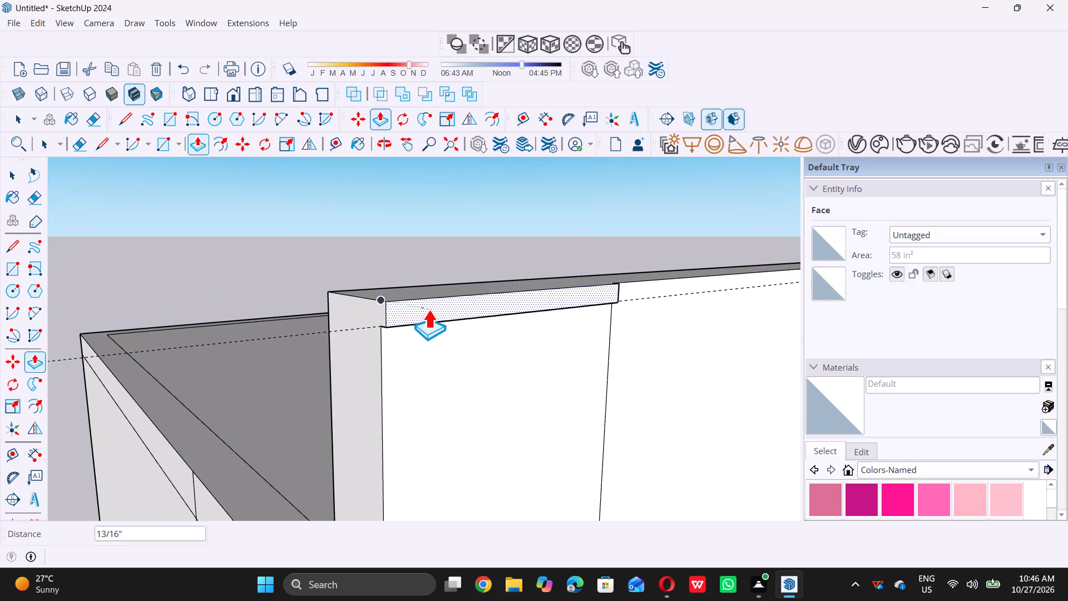
{"action": "key", "text": "2"}
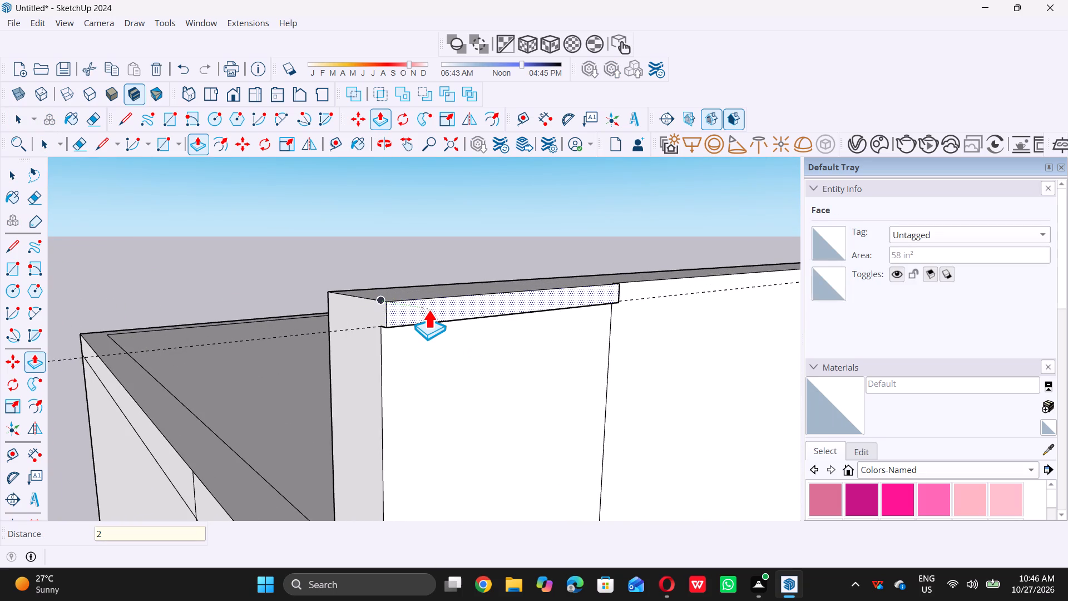
{"action": "key", "text": "shift+quotedbl"}
{"action": "key", "text": "Return"}
{"action": "key", "text": "space"}
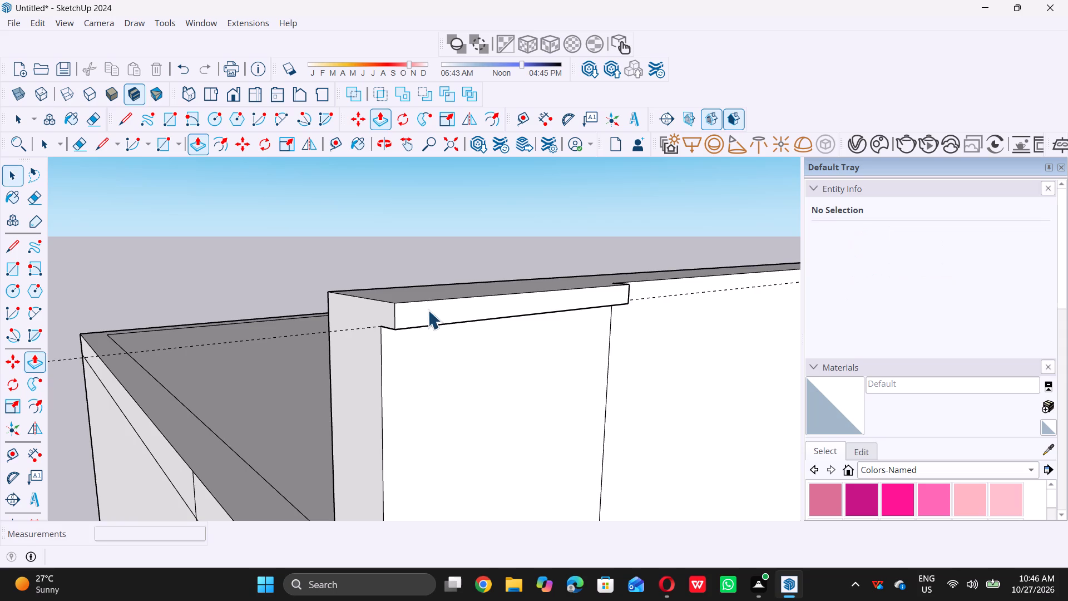
Push/Pull the front face of the panel's projecting top strip back inward by 1".
{"action": "scroll", "coordinate": [416, 324], "scroll_direction": "down", "scroll_amount": 6}
{"action": "middle_click_drag", "start_coordinate": [400, 302], "coordinate": [421, 270]}
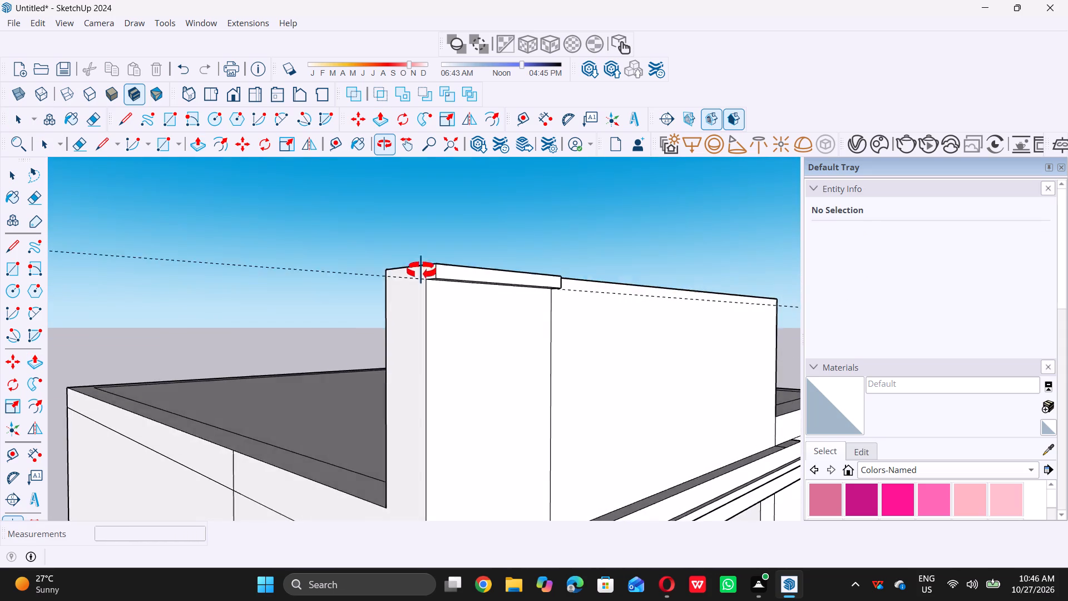
{"action": "middle_click_drag", "start_coordinate": [421, 270], "coordinate": [419, 278]}
{"action": "scroll", "coordinate": [431, 282], "scroll_direction": "up", "scroll_amount": 9}
{"action": "left_click", "coordinate": [445, 289]}
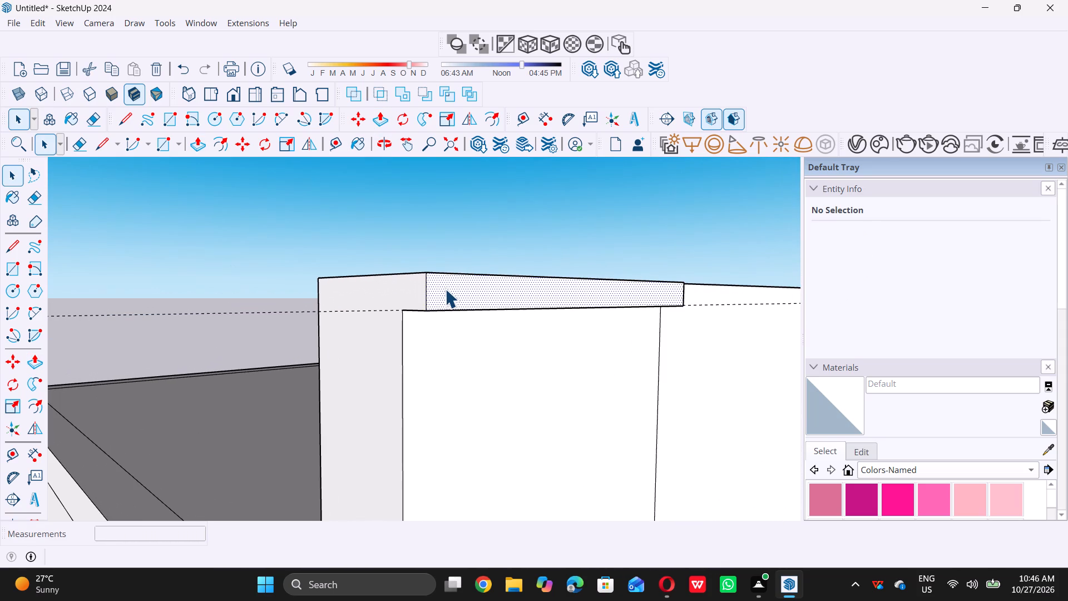
{"action": "key", "text": "p"}
{"action": "left_click", "coordinate": [442, 290]}
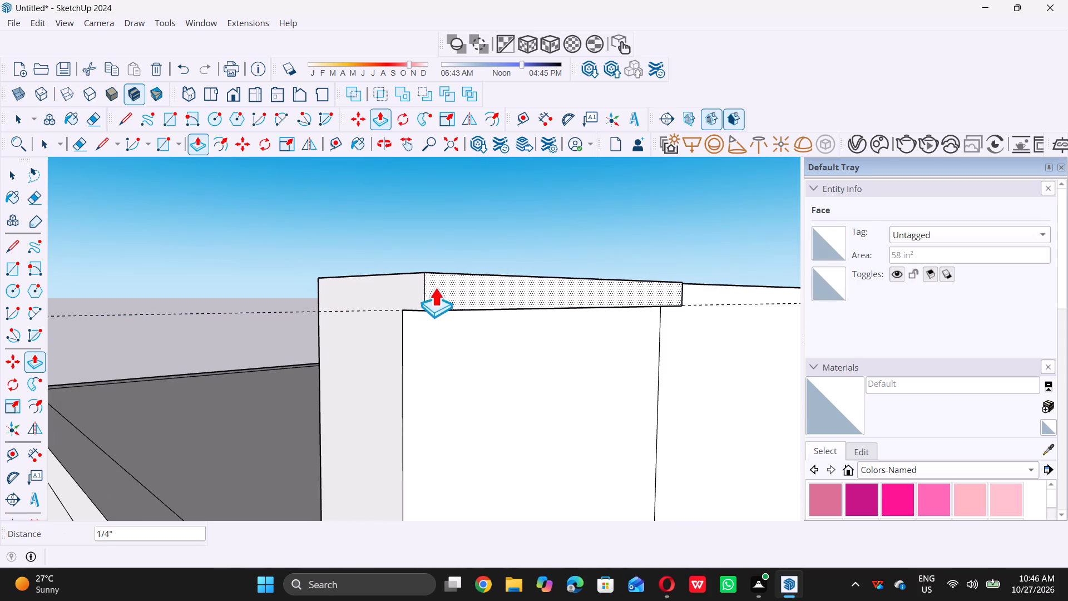
{"action": "key", "text": "1"}
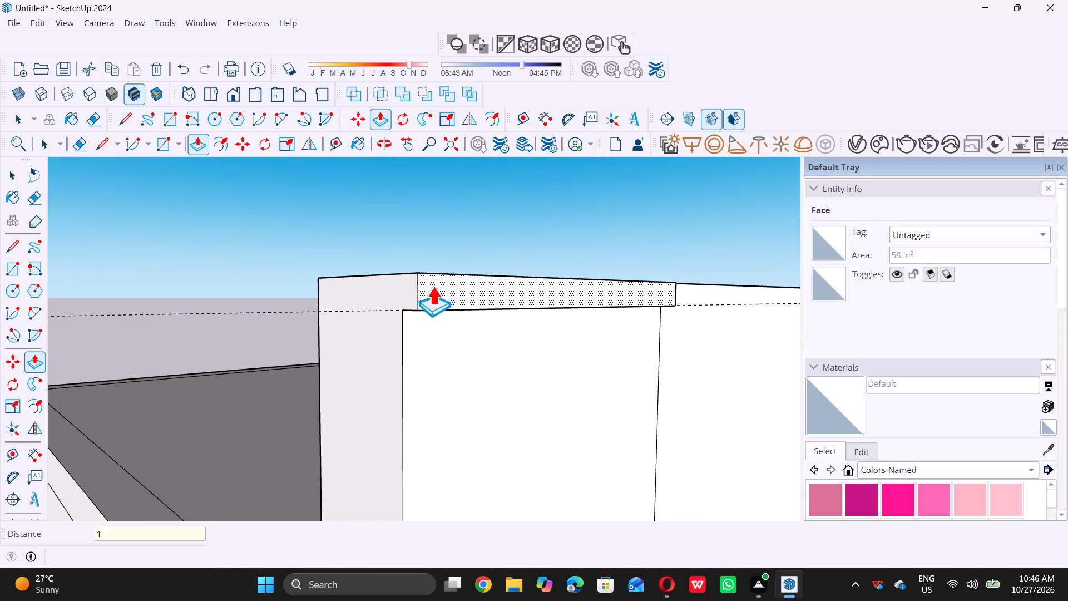
{"action": "key", "text": "shift+quotedbl"}
{"action": "key", "text": "Return"}
{"action": "key", "text": "space"}
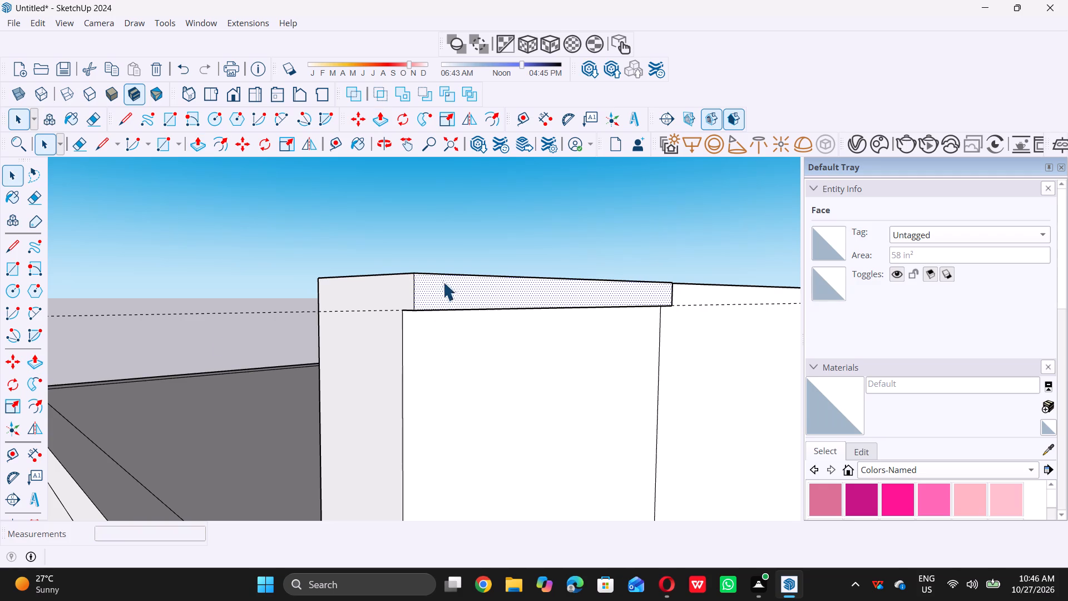
Delete all the guides from the model and clear the selection.
{"action": "left_click", "coordinate": [37, 22]}
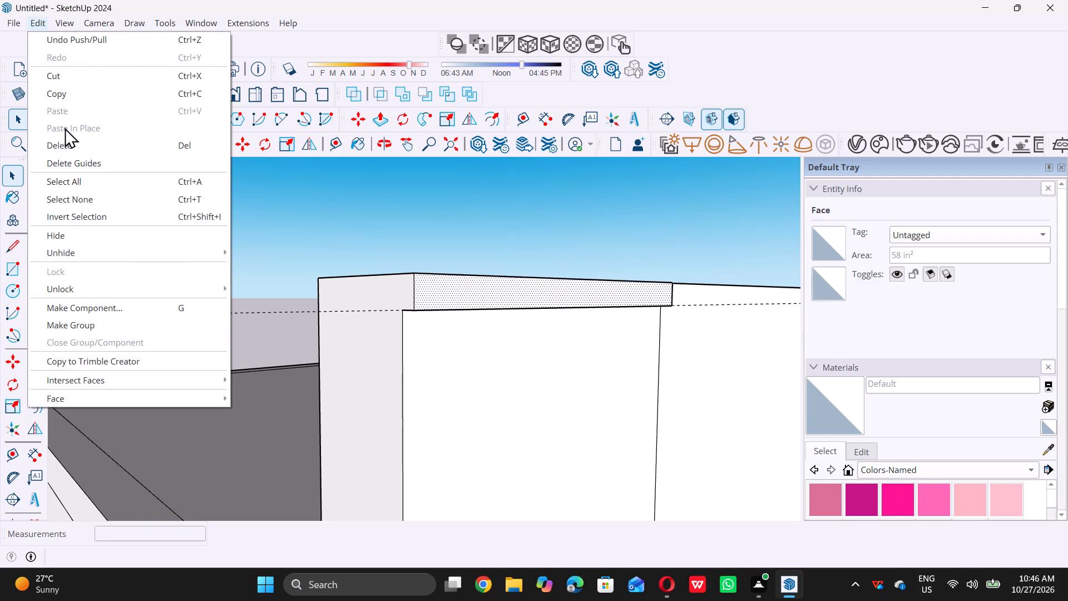
{"action": "left_click", "coordinate": [78, 162]}
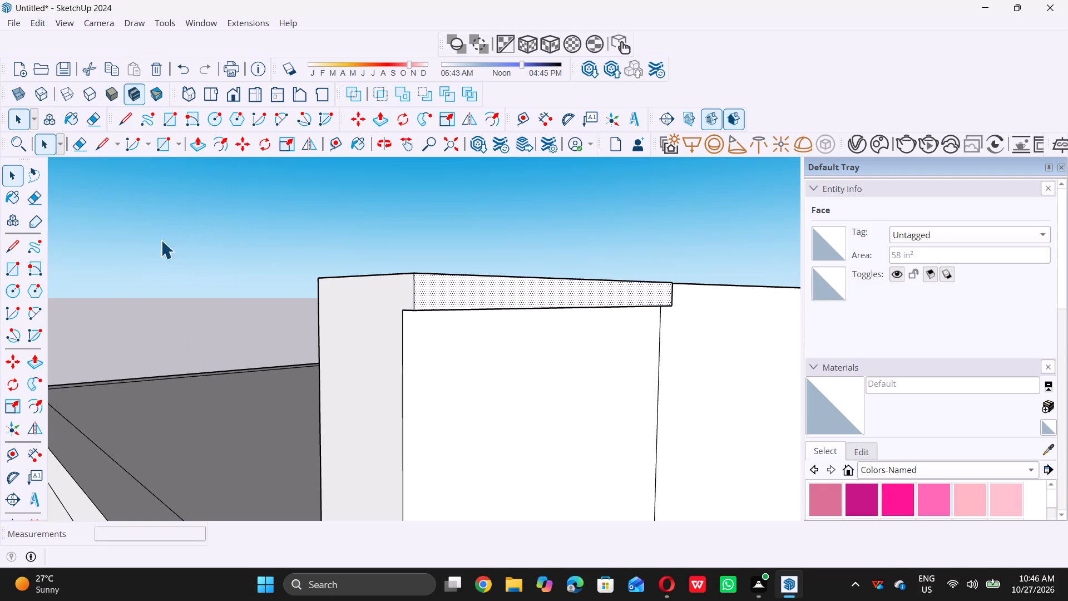
{"action": "left_click", "coordinate": [212, 226]}
Examine the whole house and its parapet panel from the front corner and straight on.
{"action": "scroll", "coordinate": [235, 222], "scroll_direction": "down", "scroll_amount": 8}
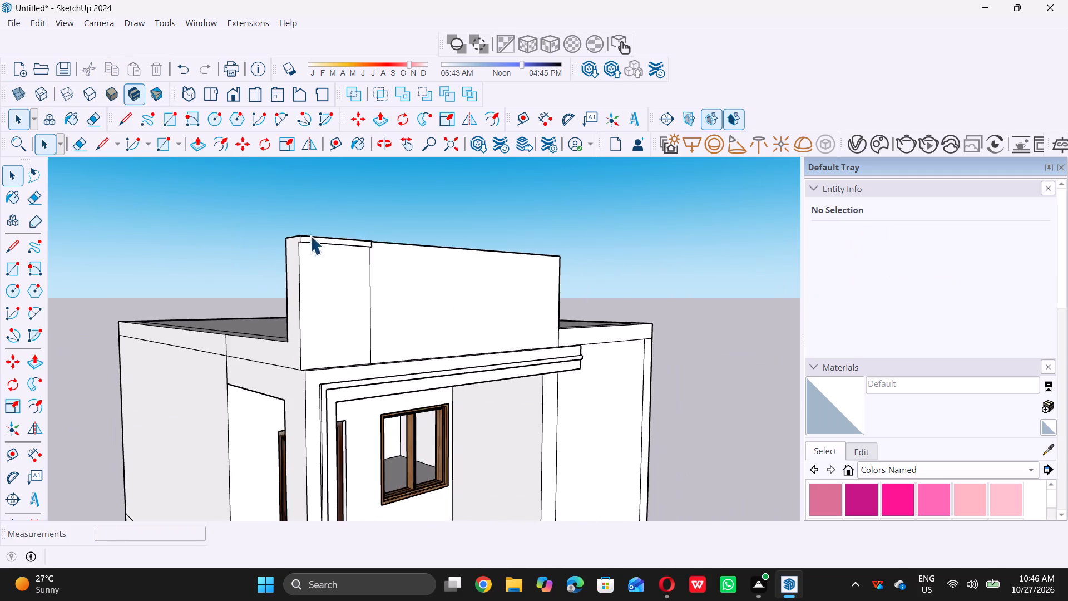
{"action": "scroll", "coordinate": [310, 235], "scroll_direction": "down", "scroll_amount": 1}
{"action": "middle_click_drag", "start_coordinate": [285, 231], "coordinate": [287, 279]}
{"action": "scroll", "coordinate": [285, 275], "scroll_direction": "down", "scroll_amount": 7}
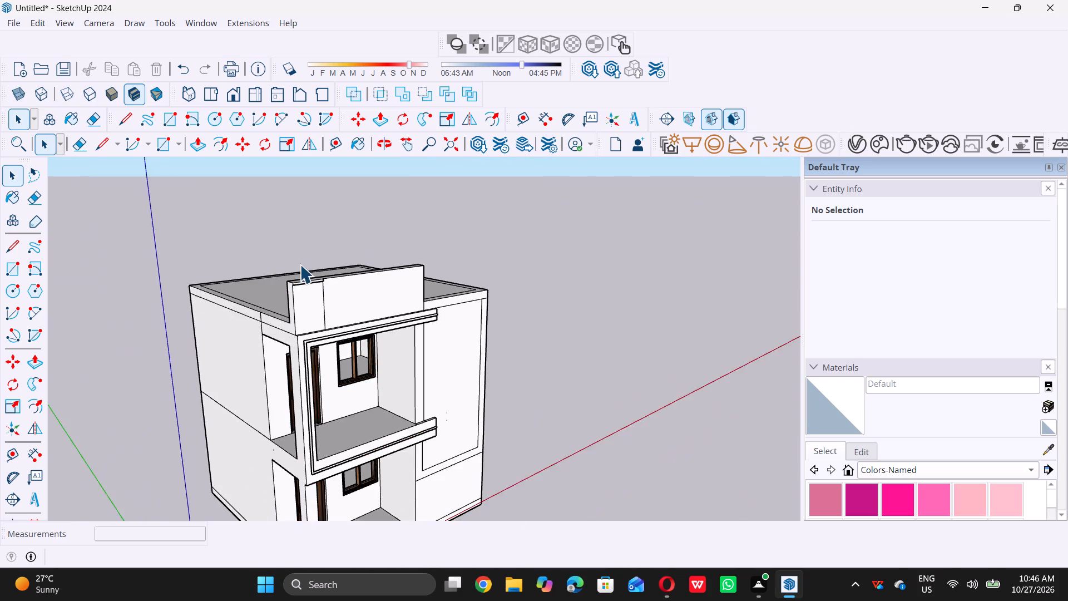
{"action": "scroll", "coordinate": [300, 264], "scroll_direction": "down", "scroll_amount": 2}
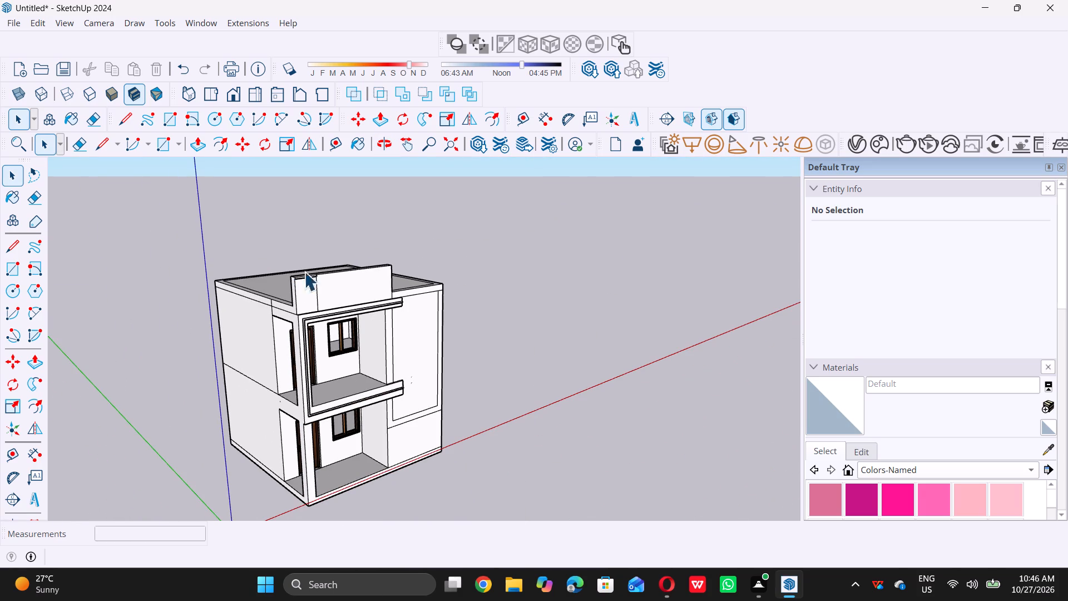
{"action": "scroll", "coordinate": [316, 258], "scroll_direction": "down", "scroll_amount": 5}
{"action": "middle_click_drag", "start_coordinate": [301, 292], "coordinate": [255, 249]}
{"action": "scroll", "coordinate": [286, 280], "scroll_direction": "up", "scroll_amount": 9}
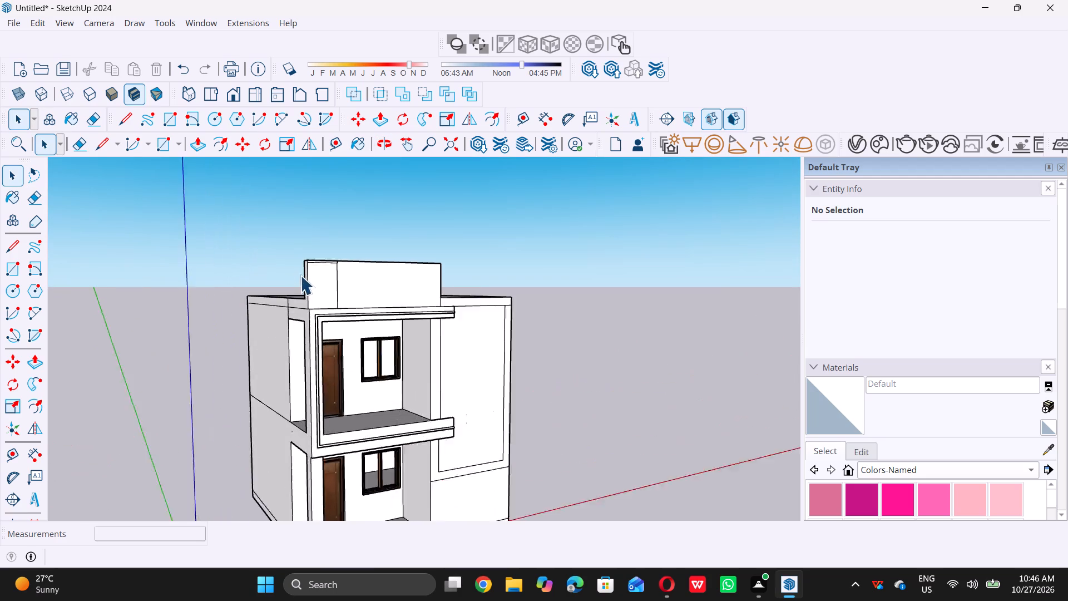
{"action": "scroll", "coordinate": [300, 275], "scroll_direction": "up", "scroll_amount": 6}
{"action": "middle_click_drag", "start_coordinate": [311, 274], "coordinate": [166, 282]}
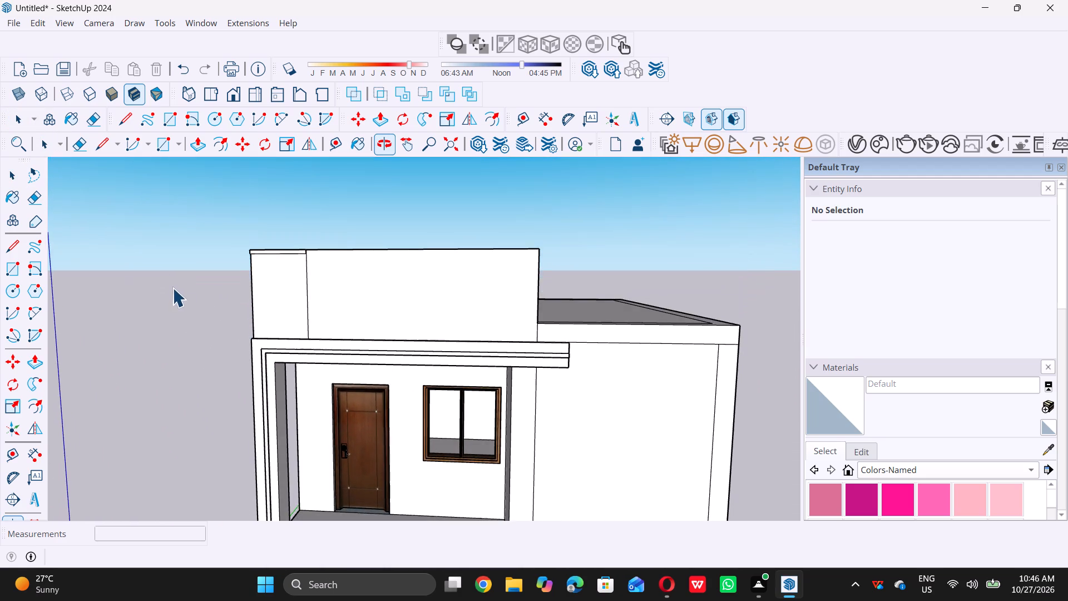
{"action": "middle_click_drag", "start_coordinate": [207, 300], "coordinate": [235, 292]}
{"action": "scroll", "coordinate": [284, 288], "scroll_direction": "up", "scroll_amount": 5}
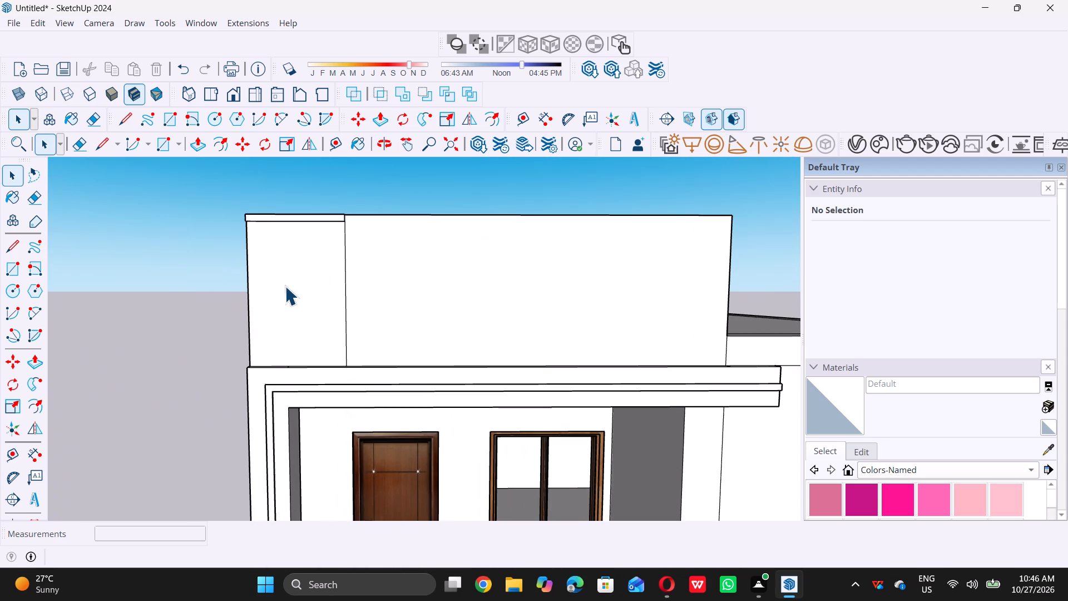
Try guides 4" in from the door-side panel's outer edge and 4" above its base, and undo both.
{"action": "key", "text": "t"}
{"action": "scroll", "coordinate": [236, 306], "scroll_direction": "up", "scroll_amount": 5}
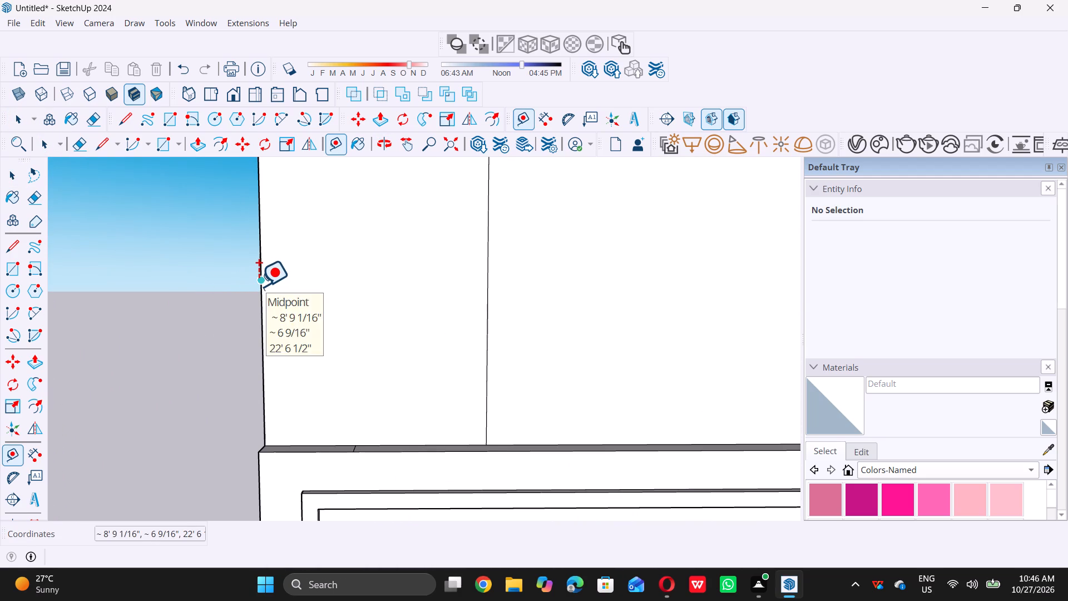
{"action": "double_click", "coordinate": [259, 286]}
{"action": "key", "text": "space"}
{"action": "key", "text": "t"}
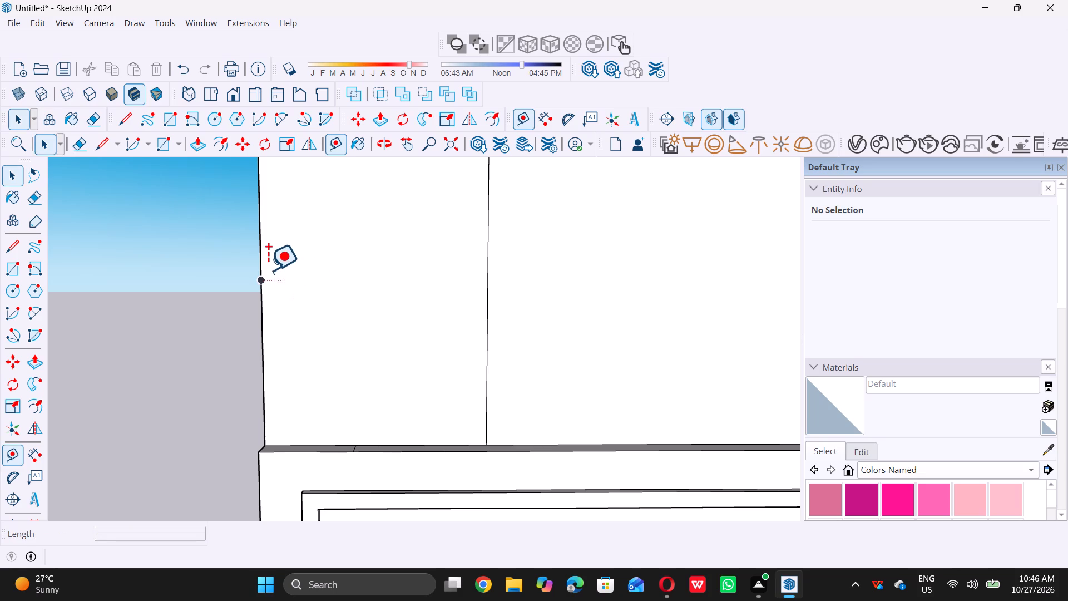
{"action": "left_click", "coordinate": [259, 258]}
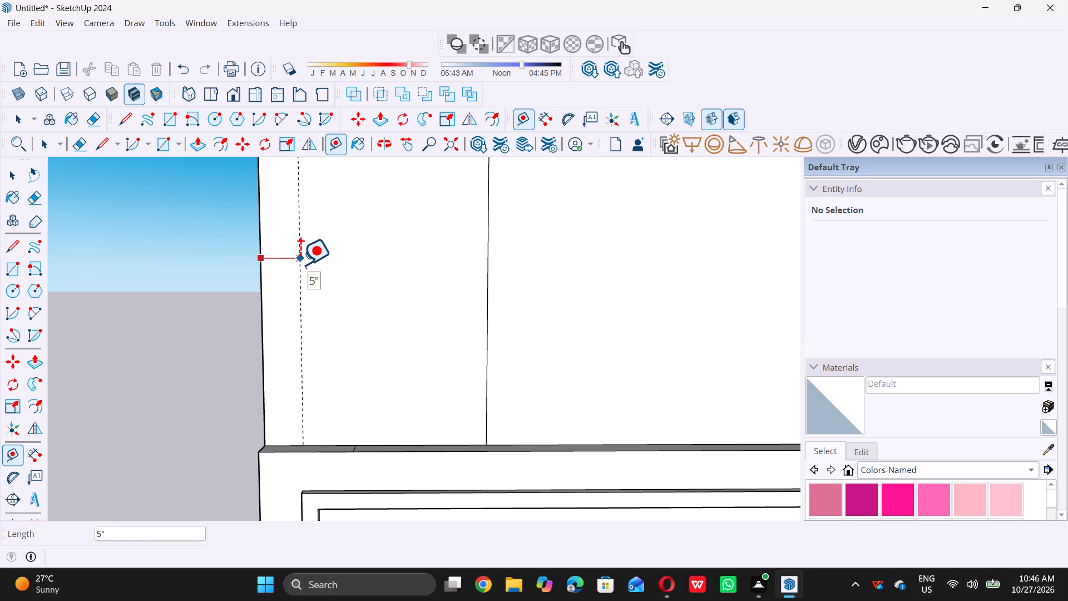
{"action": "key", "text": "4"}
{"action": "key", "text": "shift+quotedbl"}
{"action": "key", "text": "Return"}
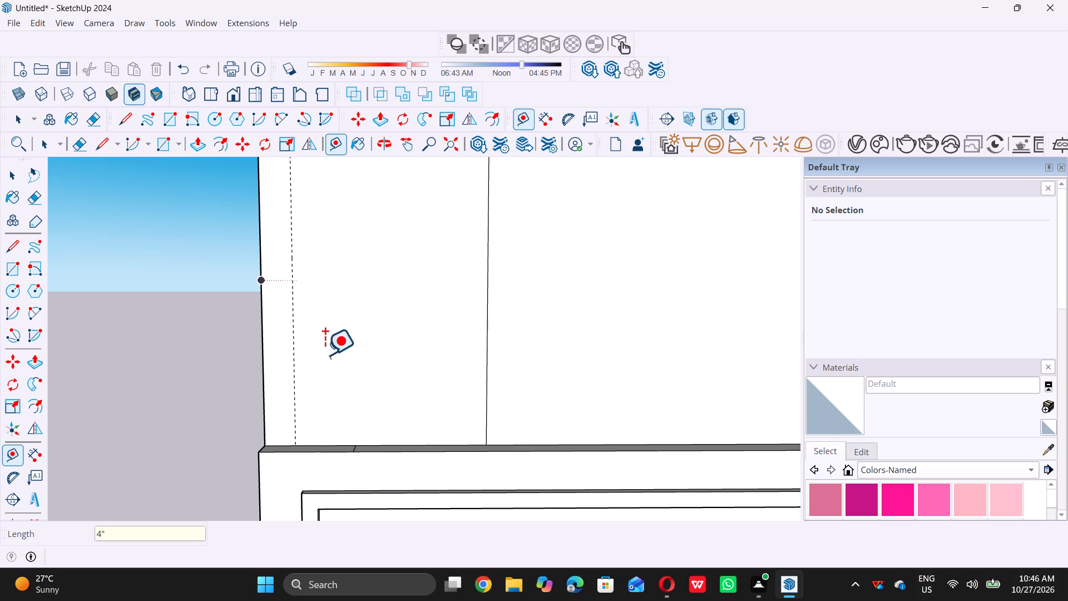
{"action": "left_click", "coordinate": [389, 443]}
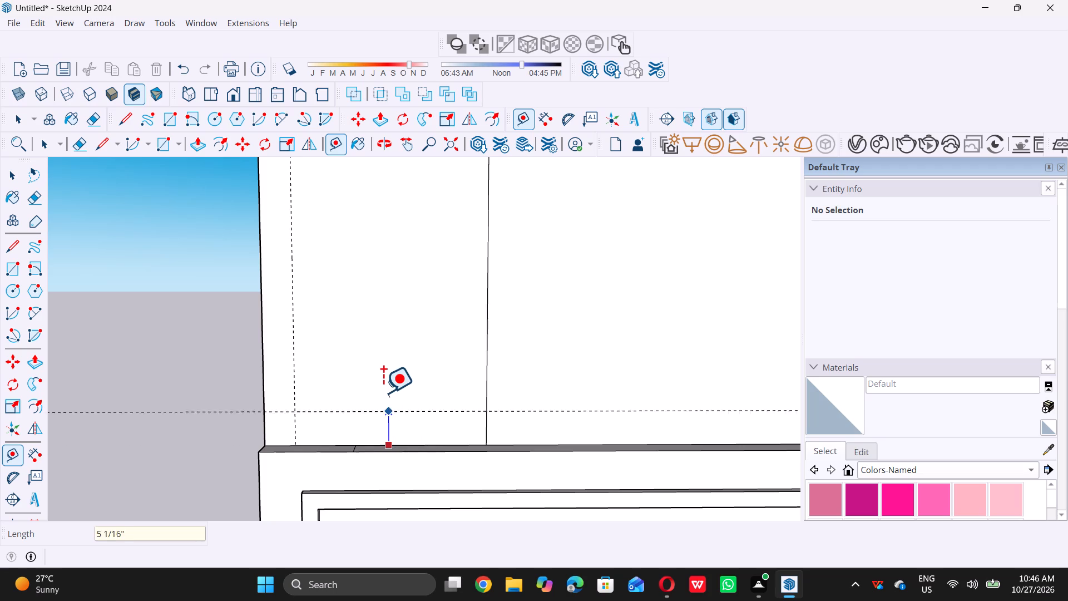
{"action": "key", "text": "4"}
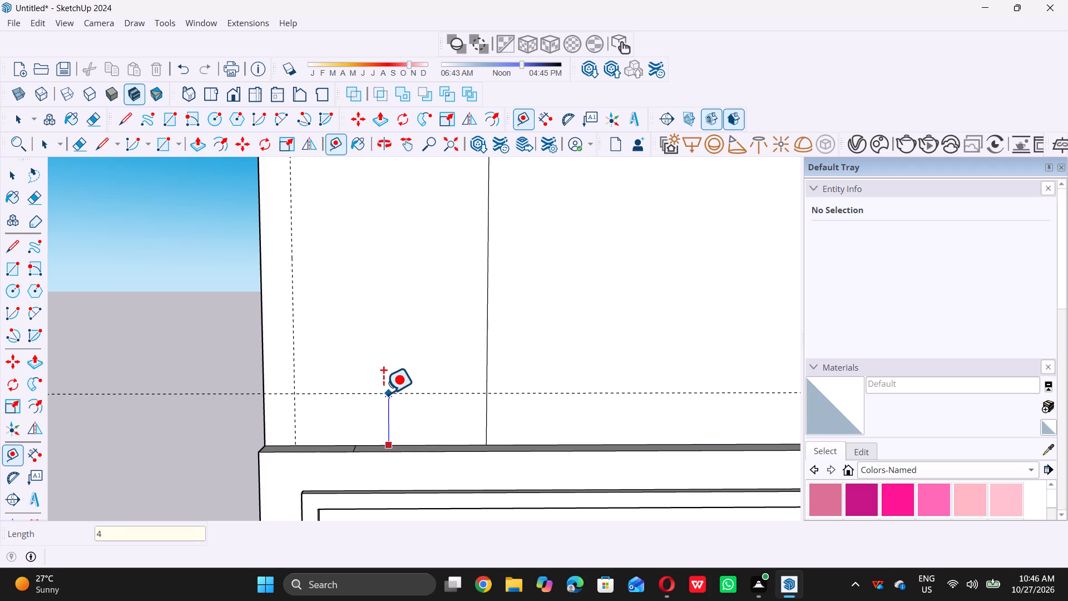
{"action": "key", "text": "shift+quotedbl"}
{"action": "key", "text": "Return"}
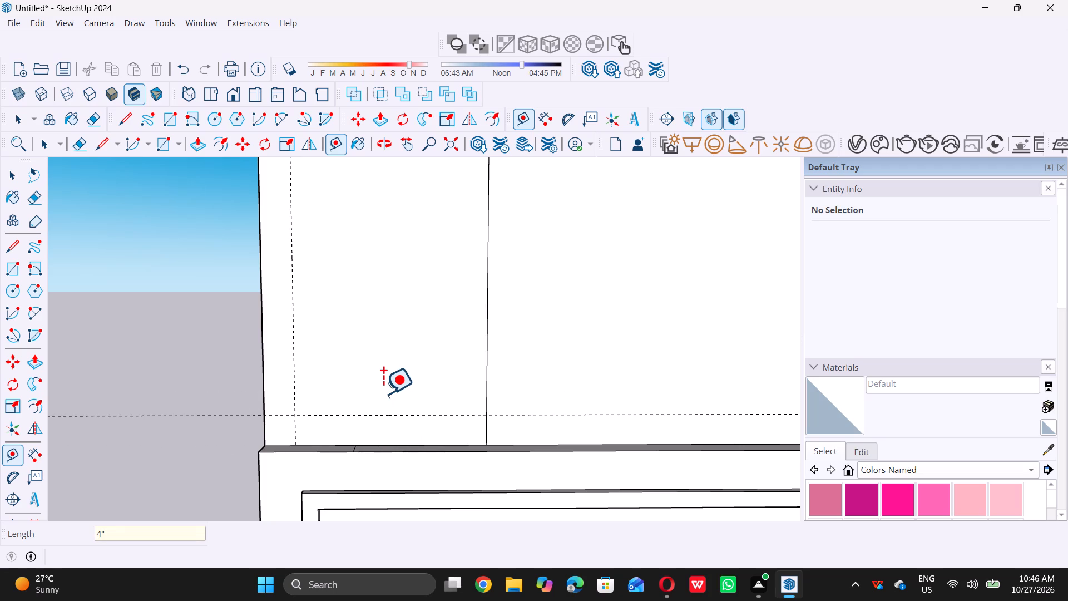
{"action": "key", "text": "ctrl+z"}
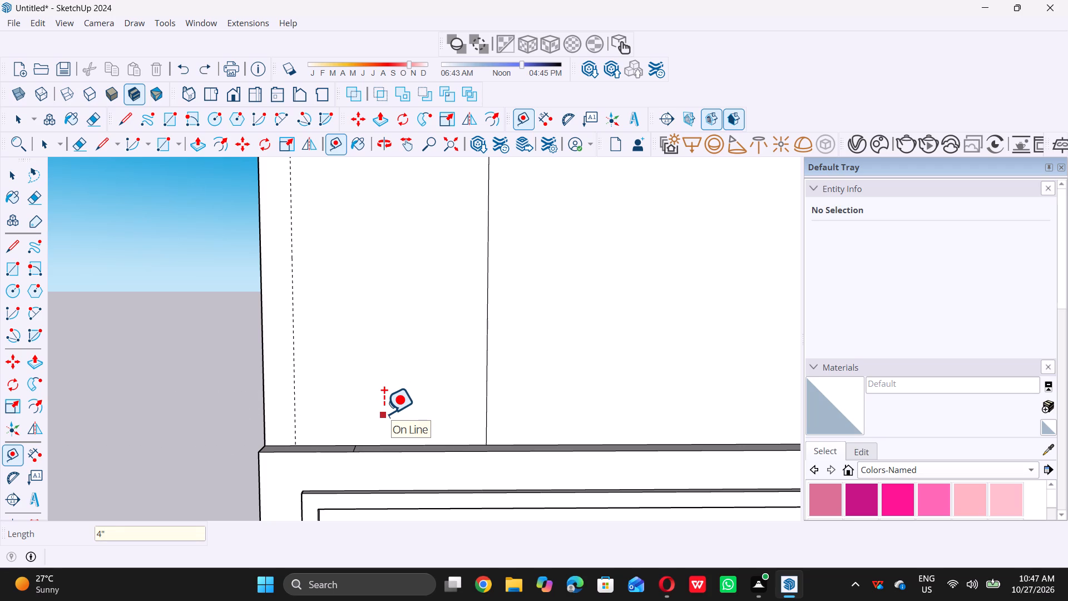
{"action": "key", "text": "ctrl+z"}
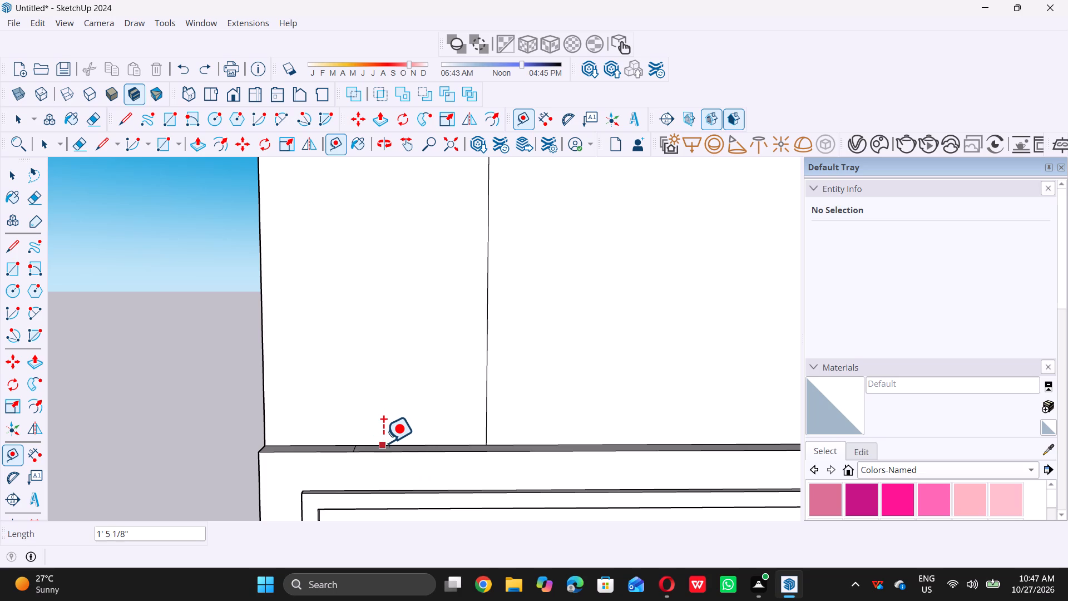
Place guides on the parapet's door-side panel, 6" above its bottom edge and 6" inside both vertical edges.
{"action": "left_click", "coordinate": [383, 445]}
{"action": "key", "text": "6"}
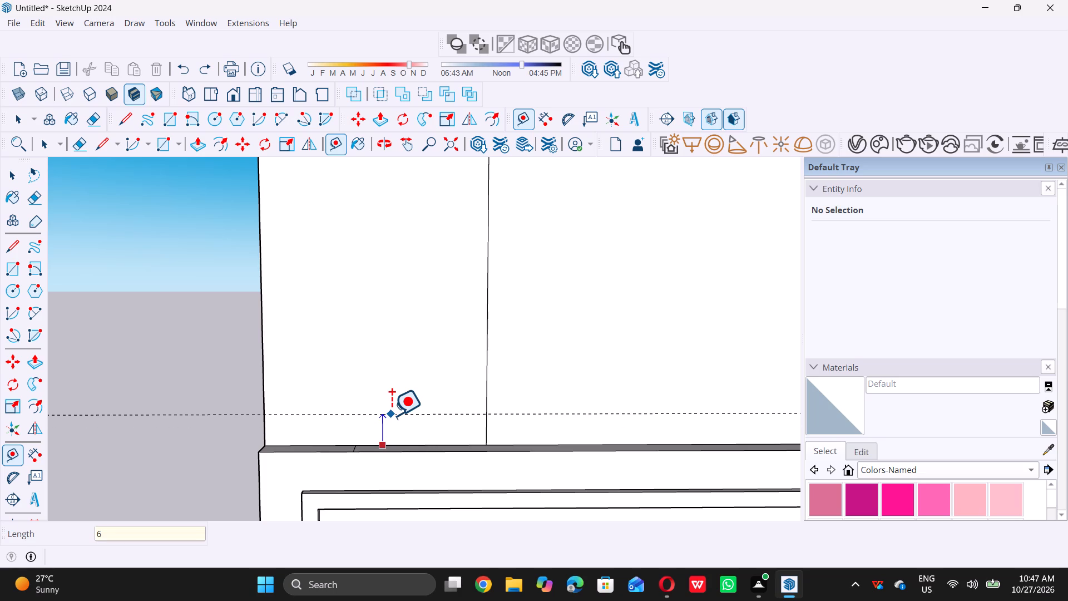
{"action": "key", "text": "shift+quotedbl"}
{"action": "key", "text": "Return"}
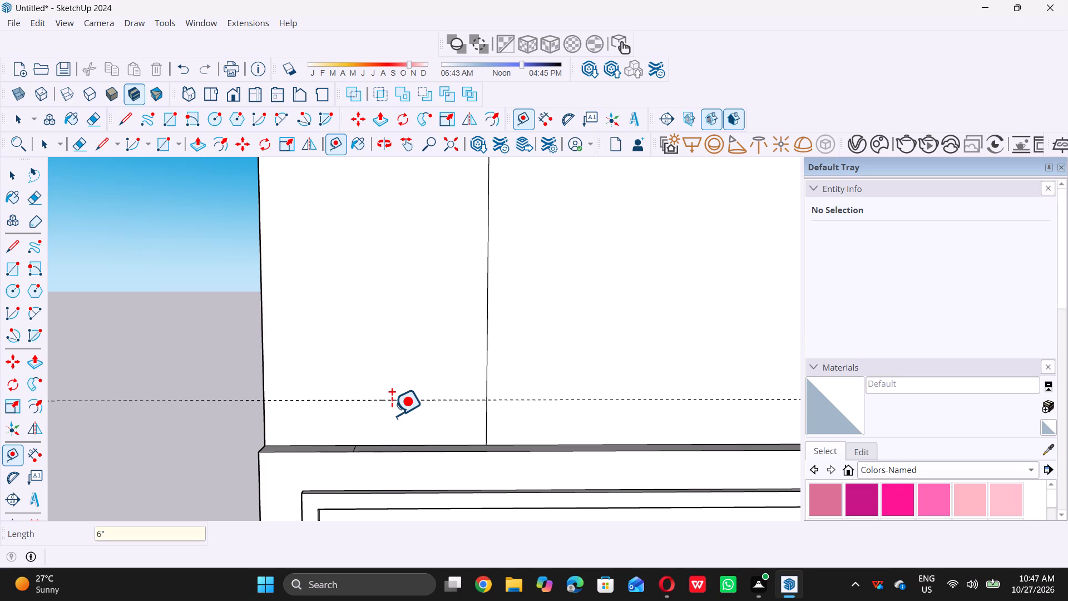
{"action": "left_click", "coordinate": [260, 290]}
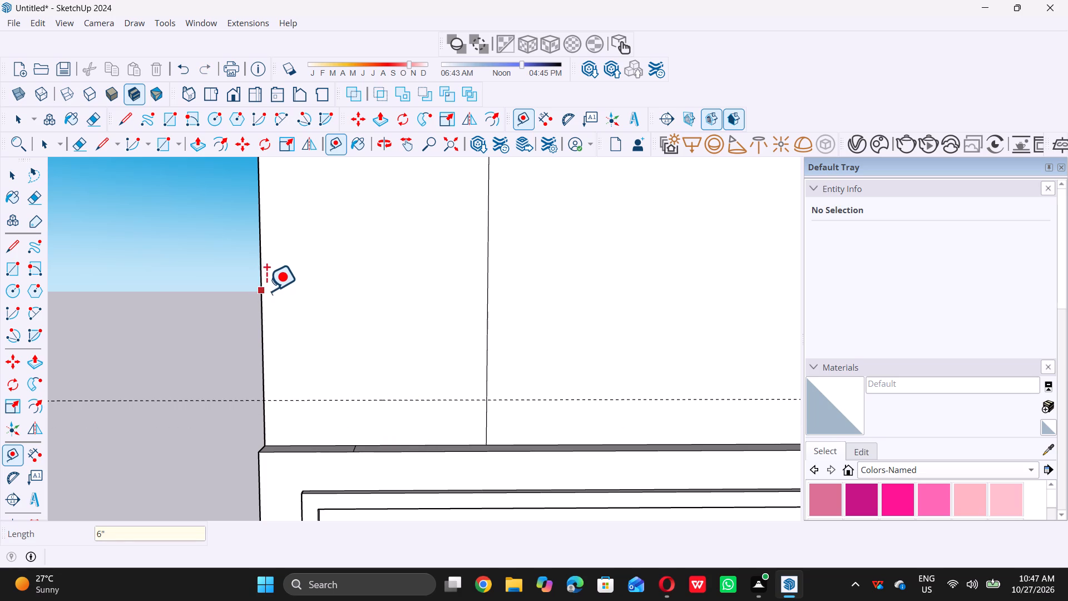
{"action": "key", "text": "6"}
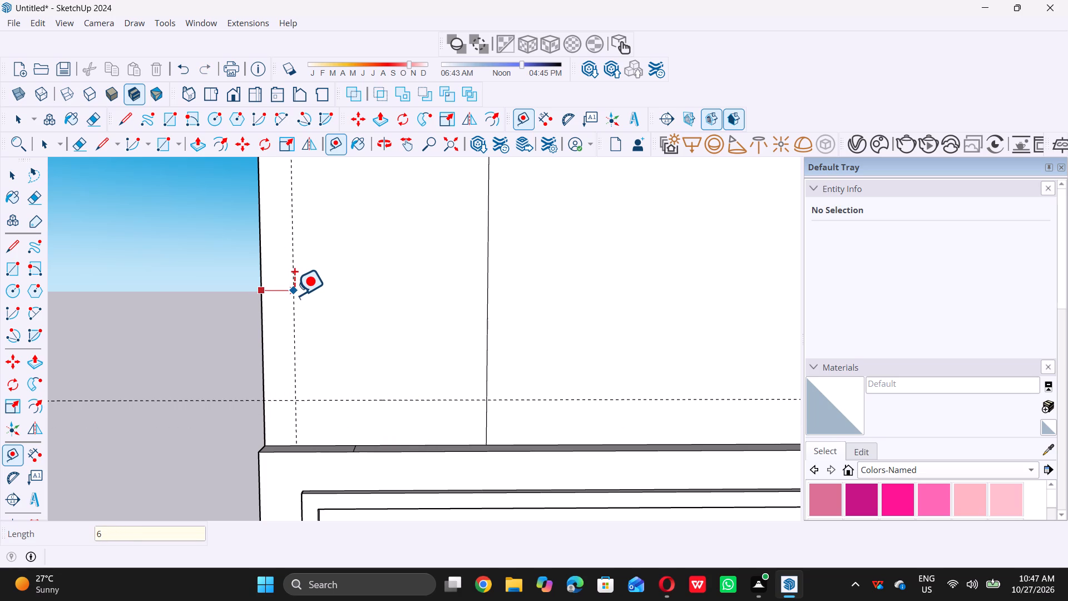
{"action": "key", "text": "shift+quotedbl"}
{"action": "key", "text": "Return"}
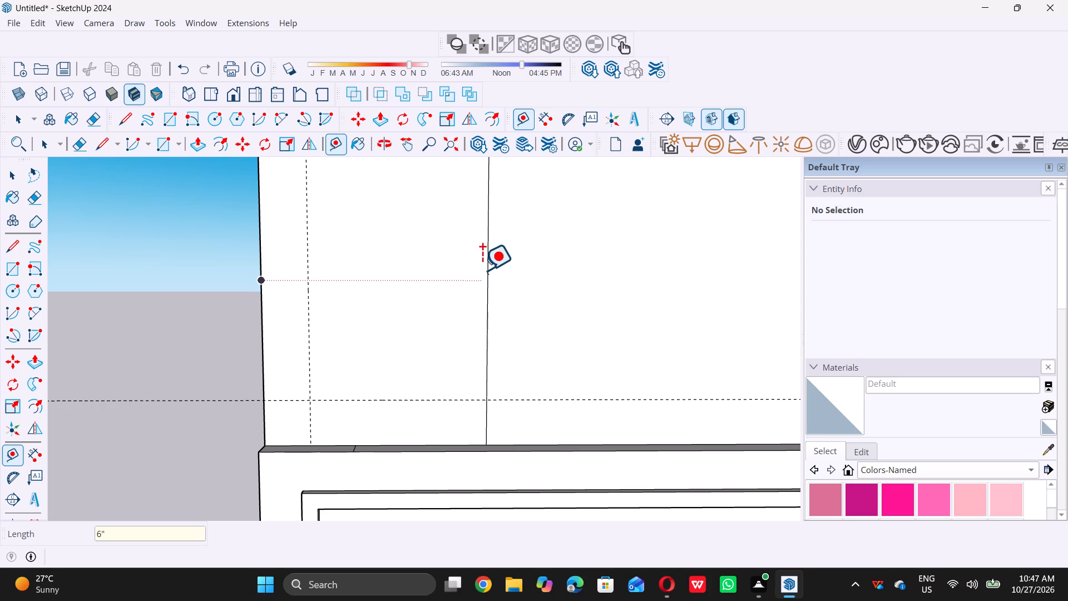
{"action": "left_click", "coordinate": [487, 303]}
{"action": "key", "text": "6"}
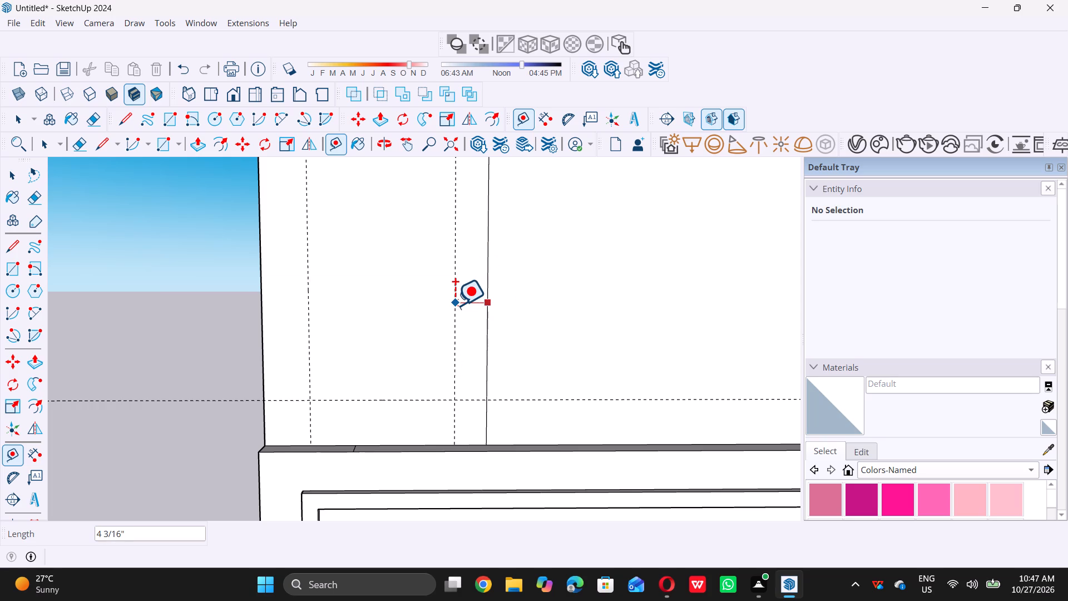
{"action": "key", "text": "shift+quotedbl"}
{"action": "key", "text": "Return"}
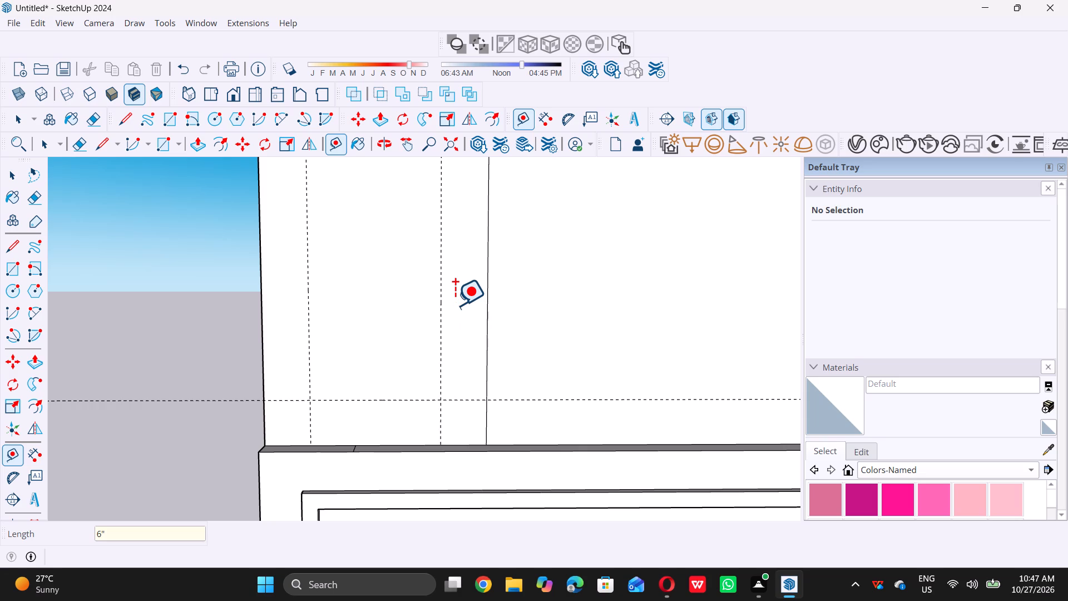
{"action": "key", "text": "space"}
{"action": "scroll", "coordinate": [390, 358], "scroll_direction": "down", "scroll_amount": 8}
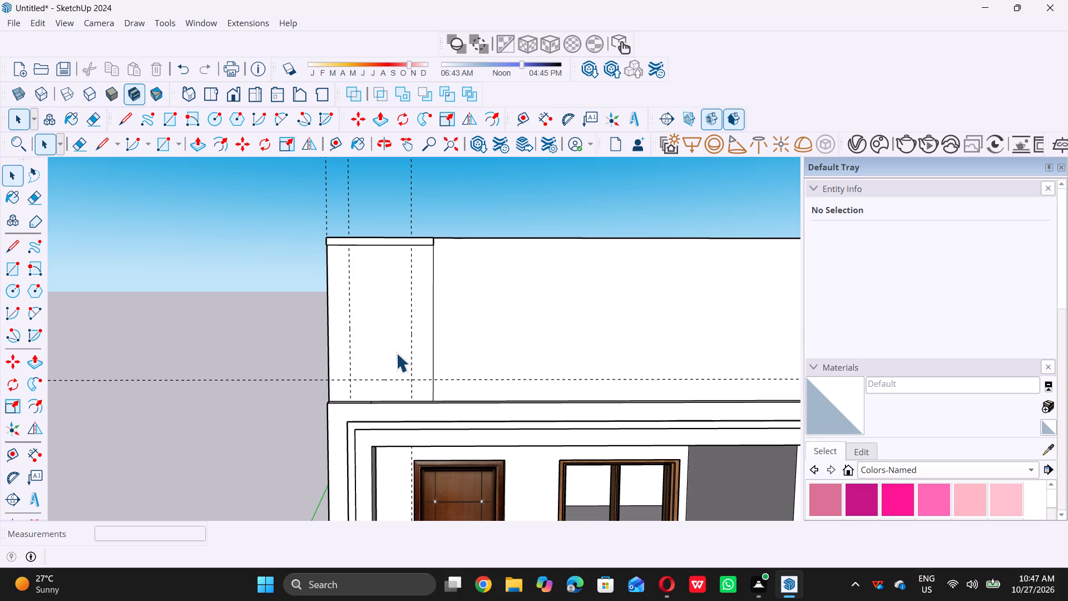
Place a horizontal guide 6" below the underside of the top strip on the parapet's door-side panel.
{"action": "scroll", "coordinate": [387, 314], "scroll_direction": "up", "scroll_amount": 2}
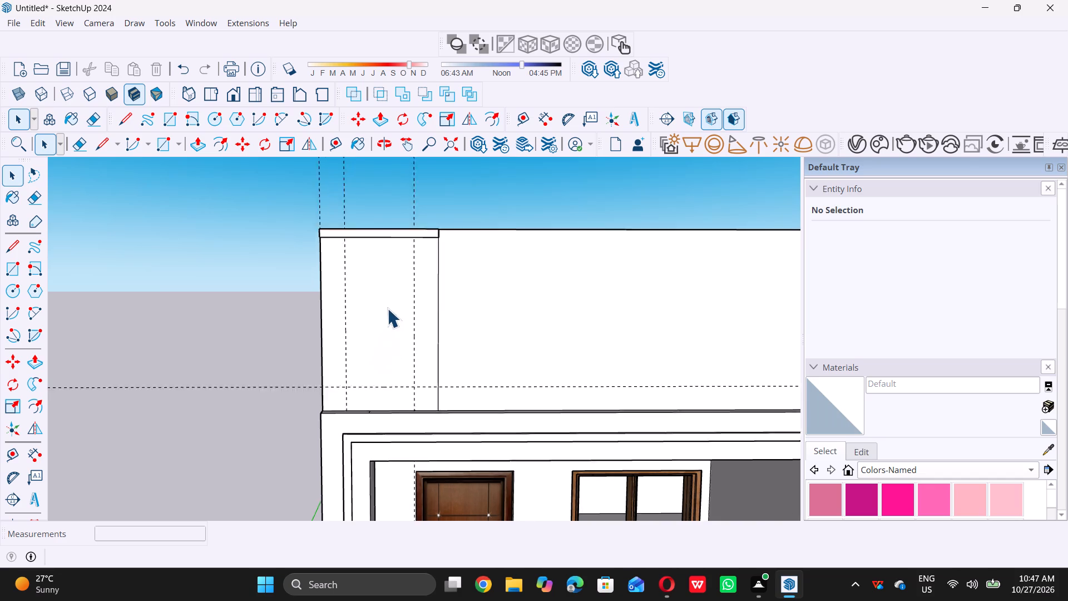
{"action": "scroll", "coordinate": [387, 308], "scroll_direction": "up", "scroll_amount": 2}
{"action": "key", "text": "t"}
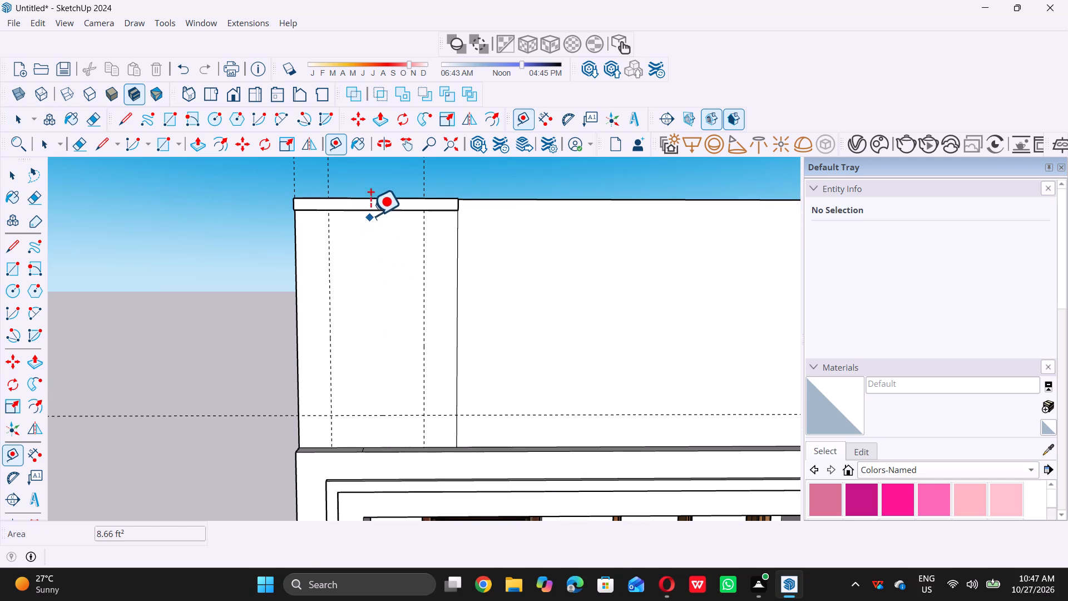
{"action": "scroll", "coordinate": [359, 234], "scroll_direction": "up", "scroll_amount": 4}
{"action": "middle_click_drag", "start_coordinate": [365, 230], "coordinate": [369, 178]}
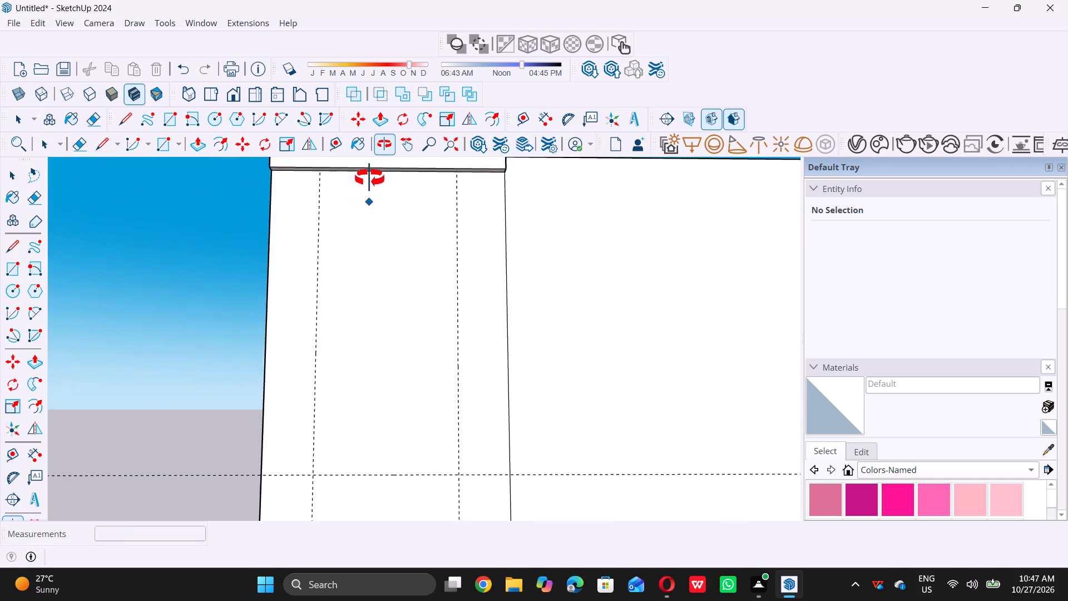
{"action": "middle_click_drag", "start_coordinate": [369, 178], "coordinate": [370, 178]}
{"action": "scroll", "coordinate": [370, 178], "scroll_direction": "up", "scroll_amount": 5}
{"action": "left_click", "coordinate": [377, 166]}
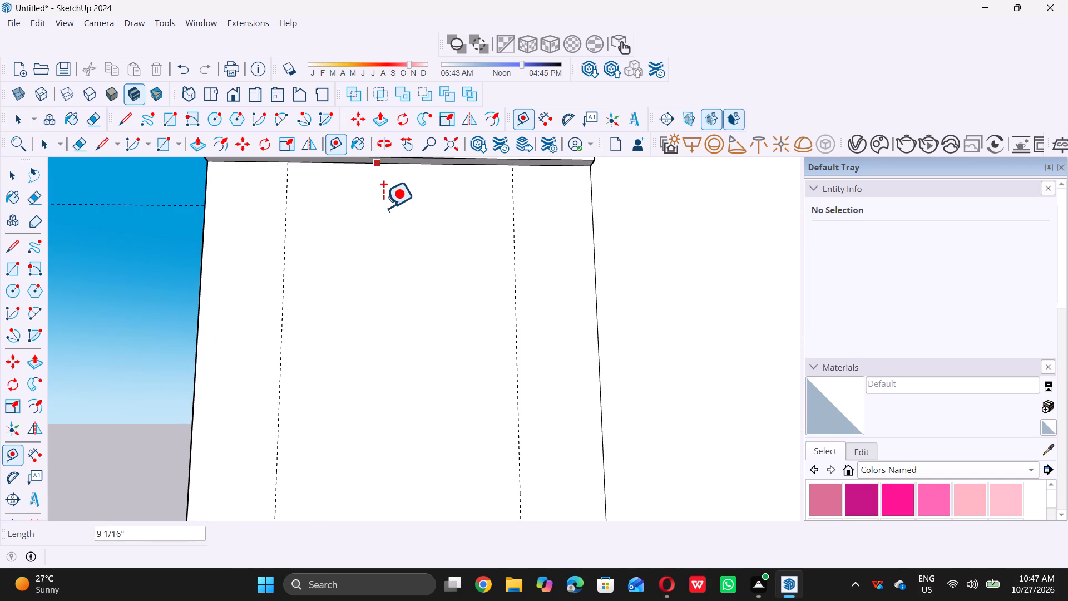
{"action": "scroll", "coordinate": [383, 219], "scroll_direction": "down", "scroll_amount": 11}
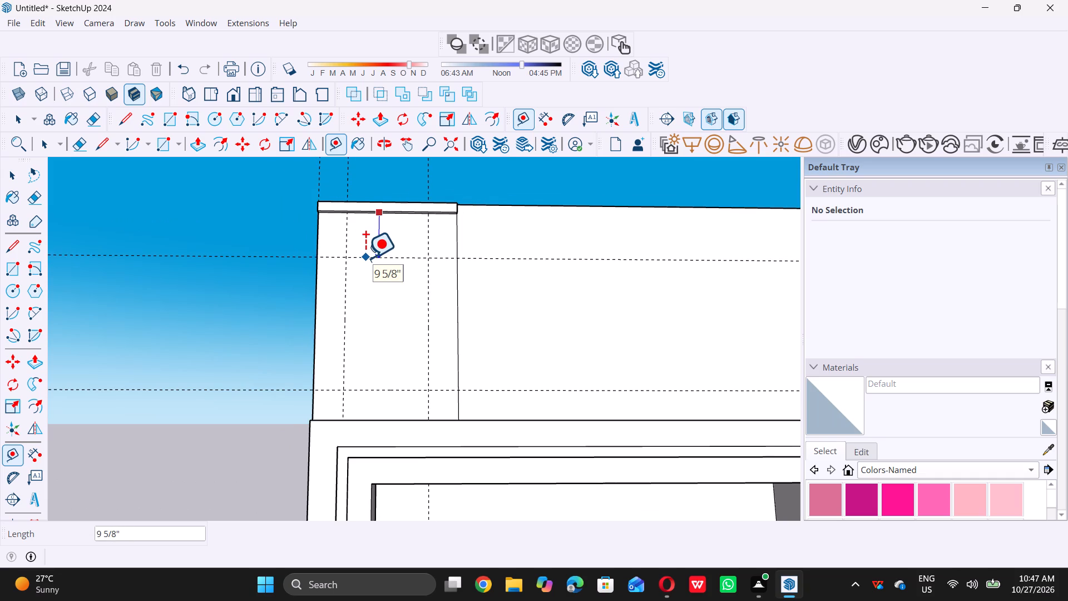
{"action": "key", "text": "6"}
{"action": "key", "text": "shift+quotedbl"}
{"action": "key", "text": "Return"}
{"action": "key", "text": "space"}
Draw a 1' 5" by 2' 7" rectangle between the guide intersections on the parapet's door-side panel.
{"action": "type", "text": "r"}
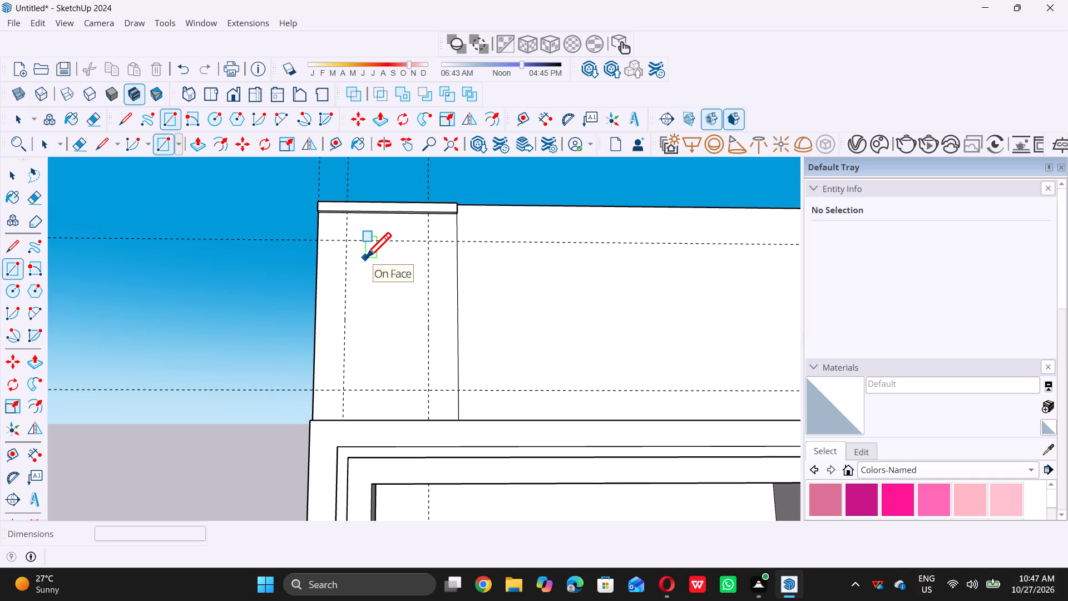
{"action": "left_click", "coordinate": [347, 240]}
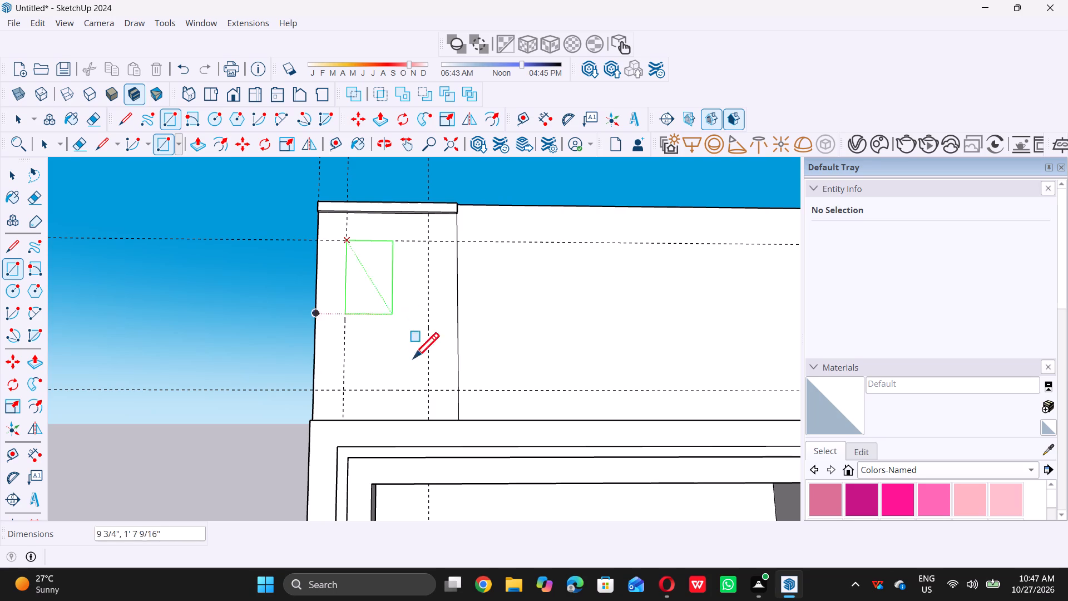
{"action": "left_click", "coordinate": [429, 391]}
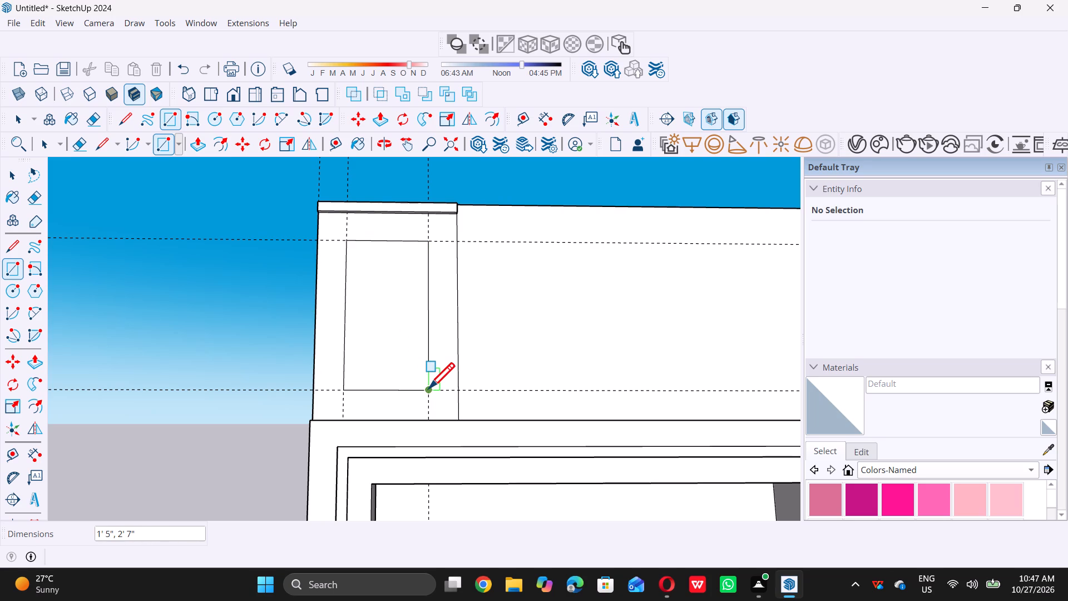
{"action": "key", "text": "space"}
Delete all the guides from the model.
{"action": "scroll", "coordinate": [429, 388], "scroll_direction": "down", "scroll_amount": 3}
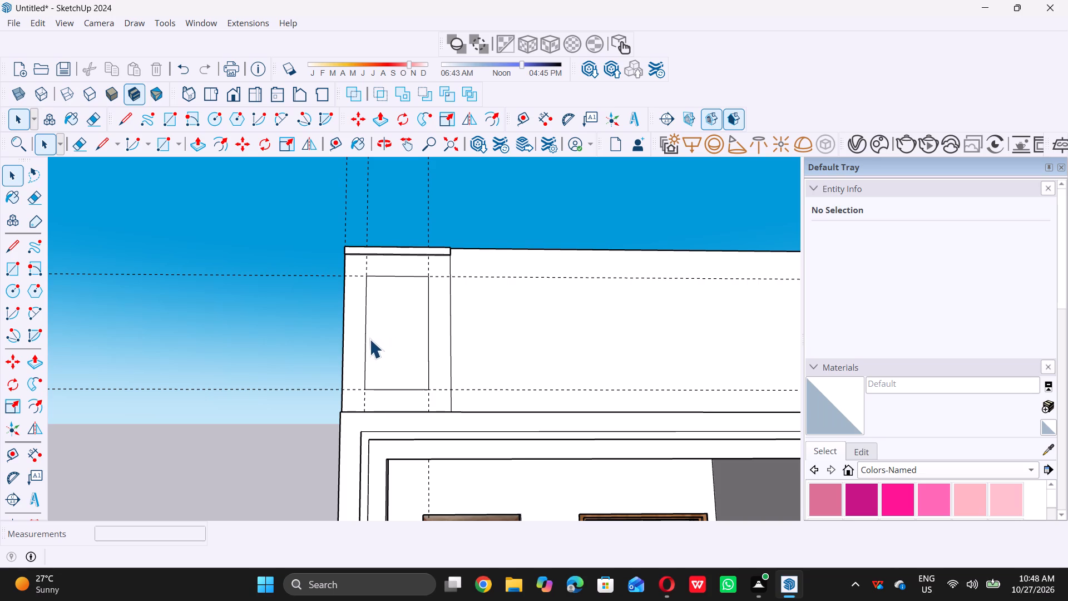
{"action": "middle_click_drag", "start_coordinate": [360, 264], "coordinate": [394, 215]}
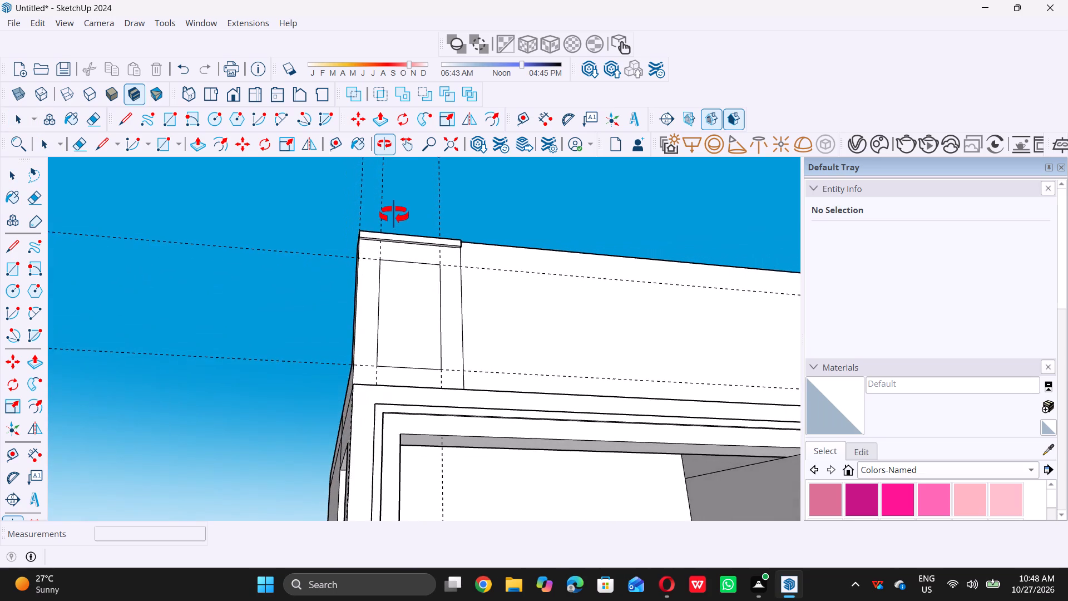
{"action": "middle_click_drag", "start_coordinate": [394, 215], "coordinate": [353, 291]}
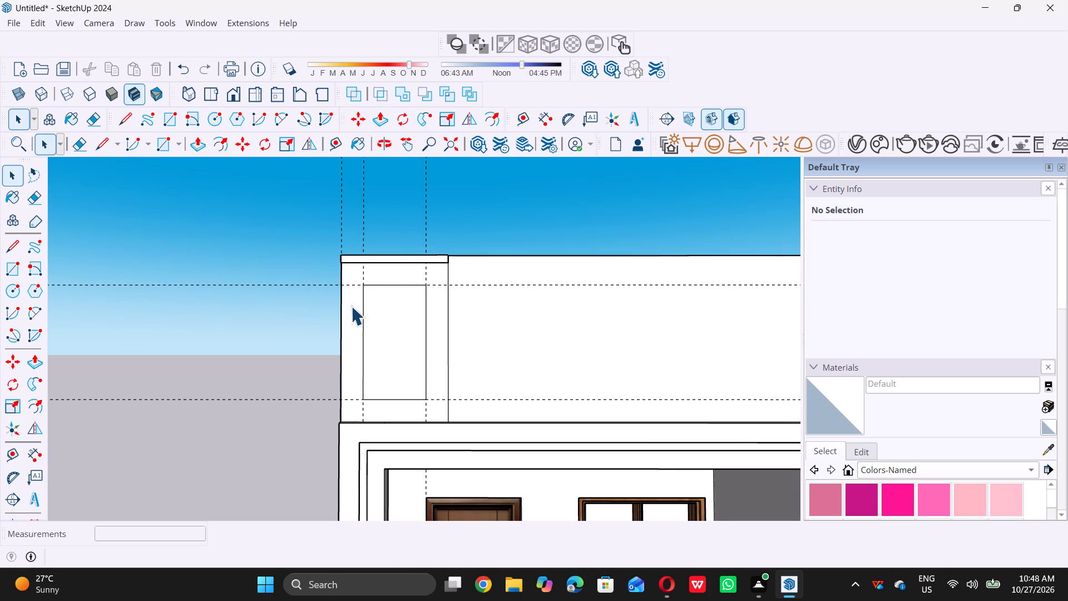
{"action": "middle_click_drag", "start_coordinate": [365, 318], "coordinate": [353, 341]}
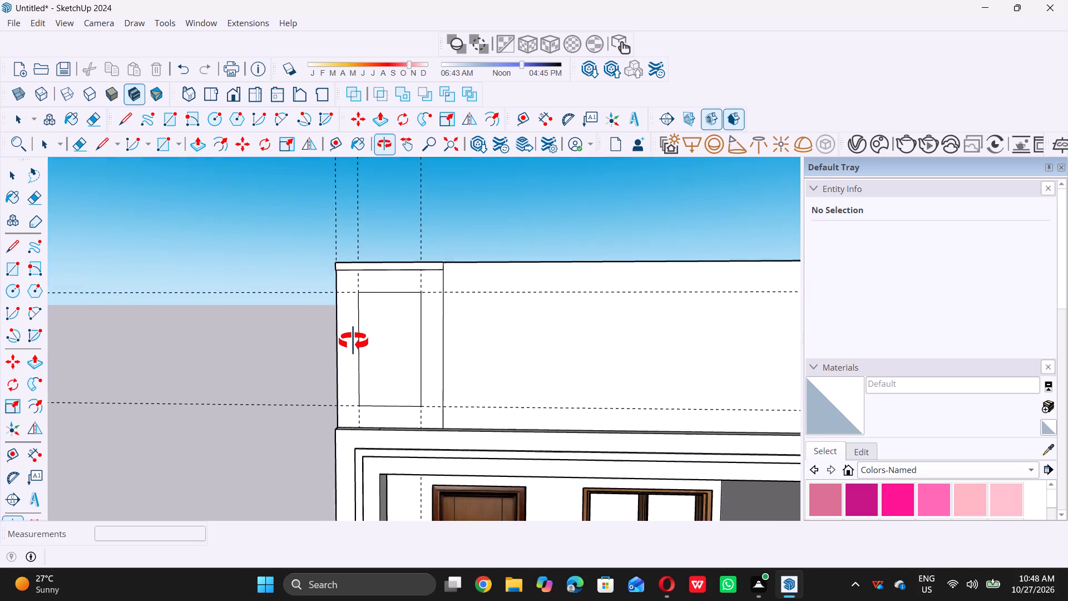
{"action": "middle_click_drag", "start_coordinate": [353, 341], "coordinate": [354, 344]}
{"action": "scroll", "coordinate": [354, 344], "scroll_direction": "up", "scroll_amount": 1}
{"action": "left_click", "coordinate": [37, 24]}
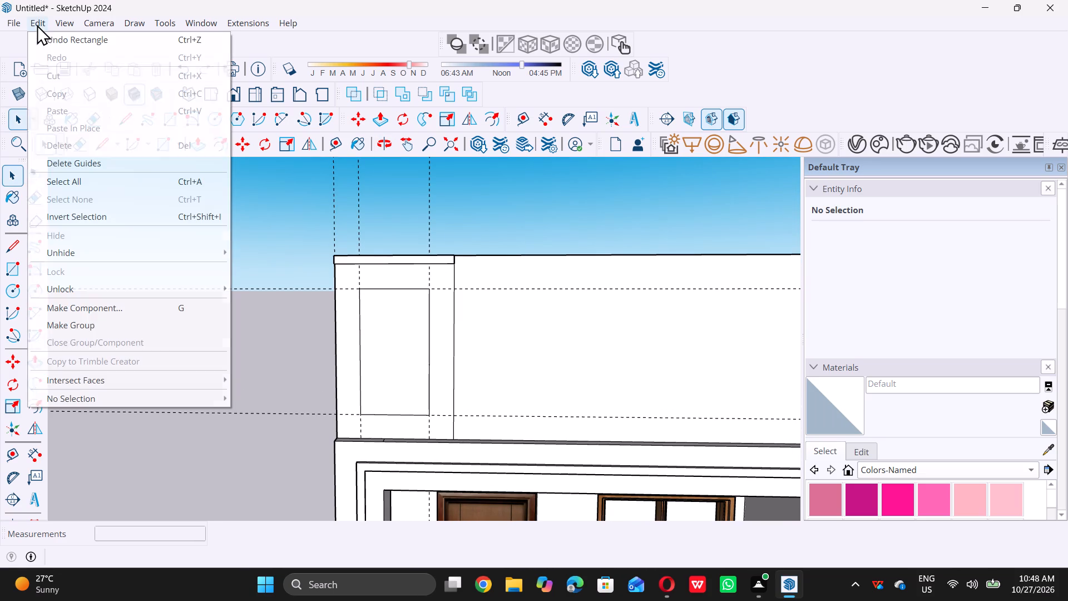
{"action": "double_click", "coordinate": [85, 164]}
Push/Pull the border face around the panel's inner rectangle outward by 0.5".
{"action": "scroll", "coordinate": [359, 307], "scroll_direction": "down", "scroll_amount": 4}
{"action": "middle_click_drag", "start_coordinate": [334, 338], "coordinate": [500, 376]}
{"action": "scroll", "coordinate": [394, 360], "scroll_direction": "up", "scroll_amount": 8}
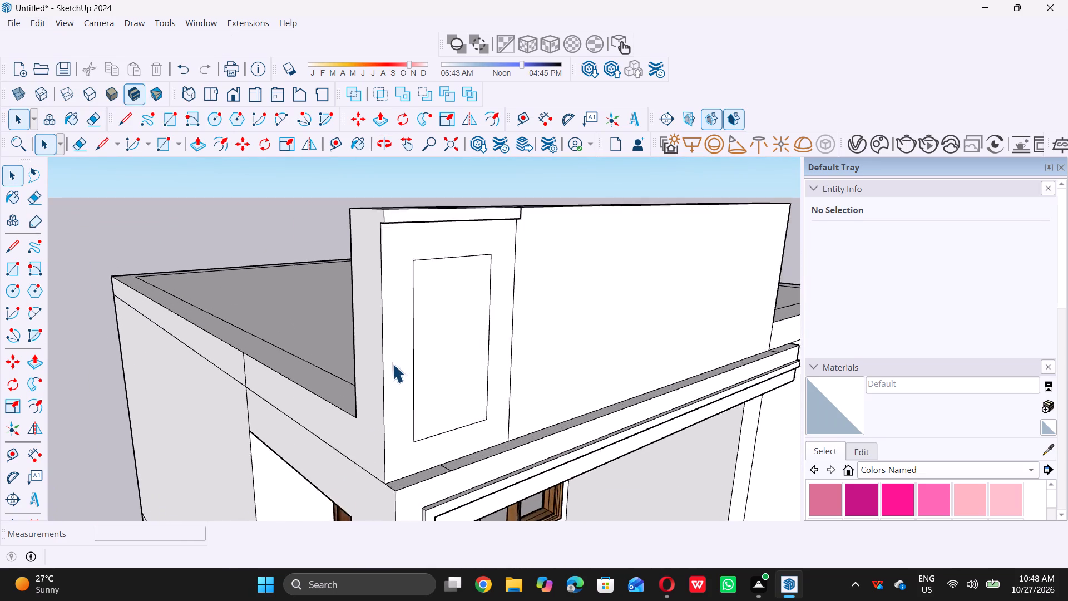
{"action": "scroll", "coordinate": [392, 363], "scroll_direction": "up", "scroll_amount": 1}
{"action": "double_click", "coordinate": [397, 356]}
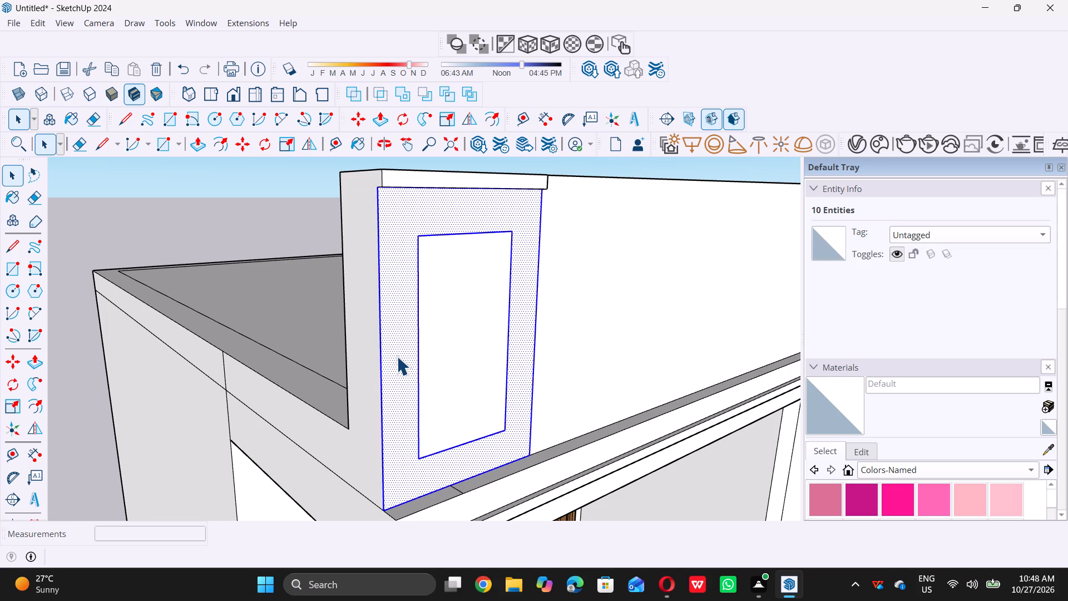
{"action": "key", "text": "p"}
{"action": "left_click", "coordinate": [387, 359]}
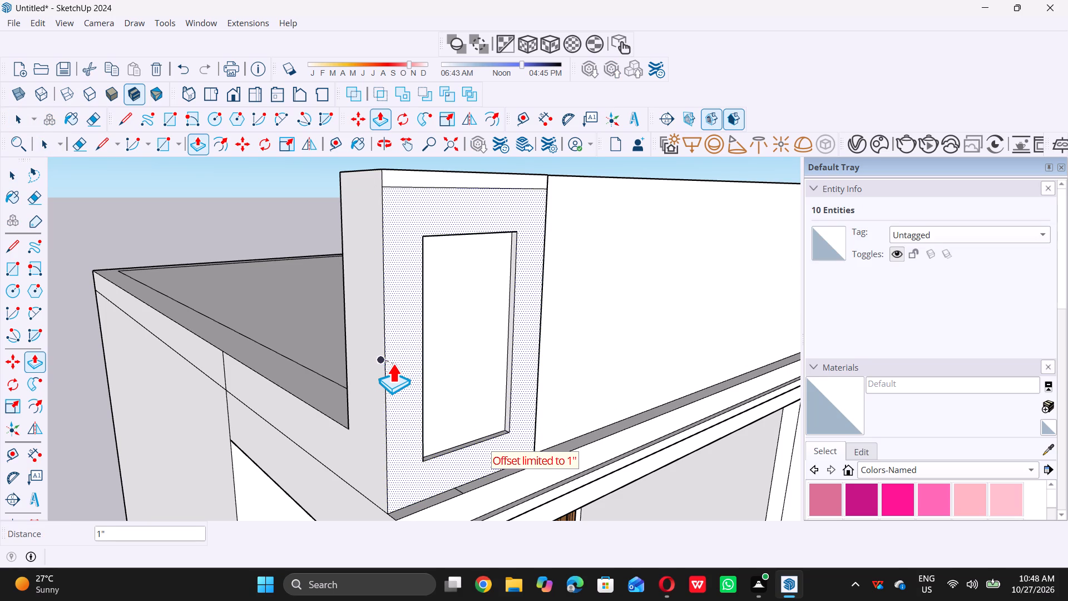
{"action": "type", "text": "0.5"}
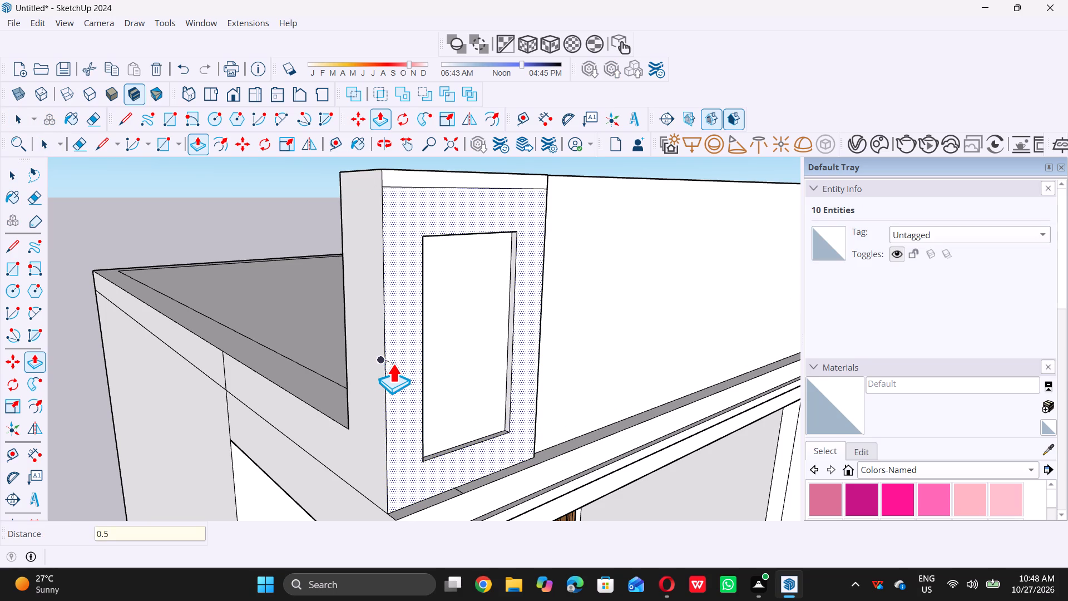
{"action": "key", "text": "shift+quotedbl"}
{"action": "key", "text": "Return"}
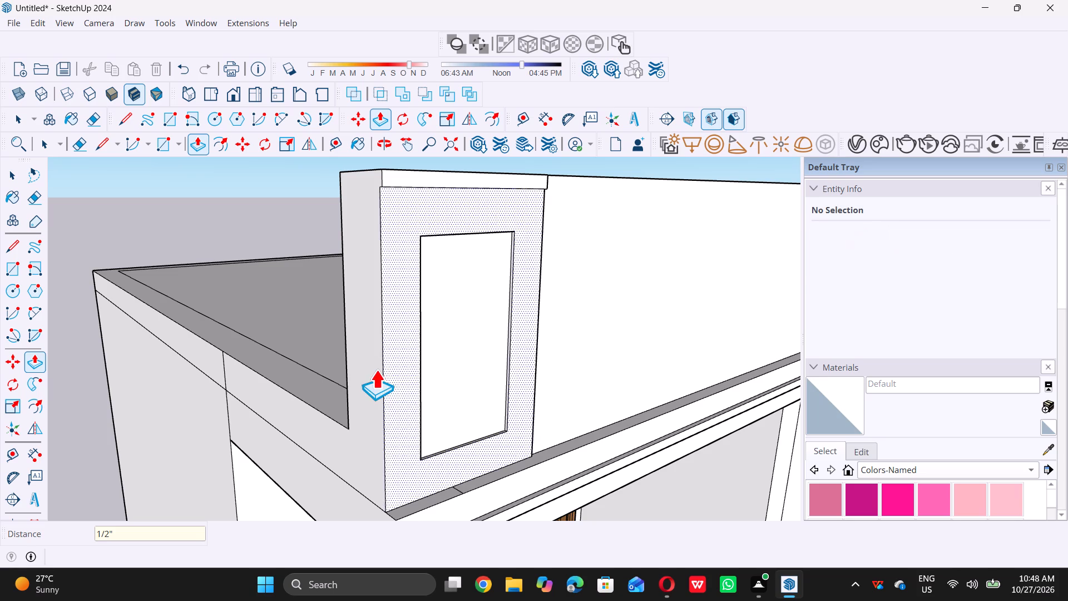
{"action": "key", "text": "space"}
Place a vertical guide 8 1/2" in from the recess's inner side edge, through the midpoint of its top edge.
{"action": "scroll", "coordinate": [462, 367], "scroll_direction": "down", "scroll_amount": 5}
{"action": "middle_click_drag", "start_coordinate": [449, 356], "coordinate": [431, 345]}
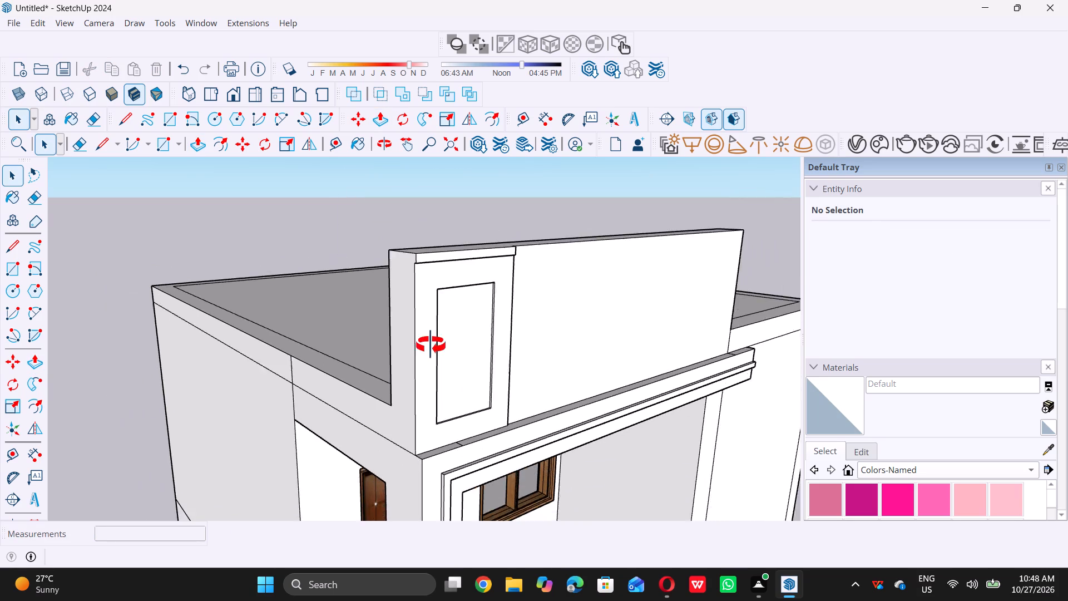
{"action": "middle_click_drag", "start_coordinate": [431, 345], "coordinate": [388, 324]}
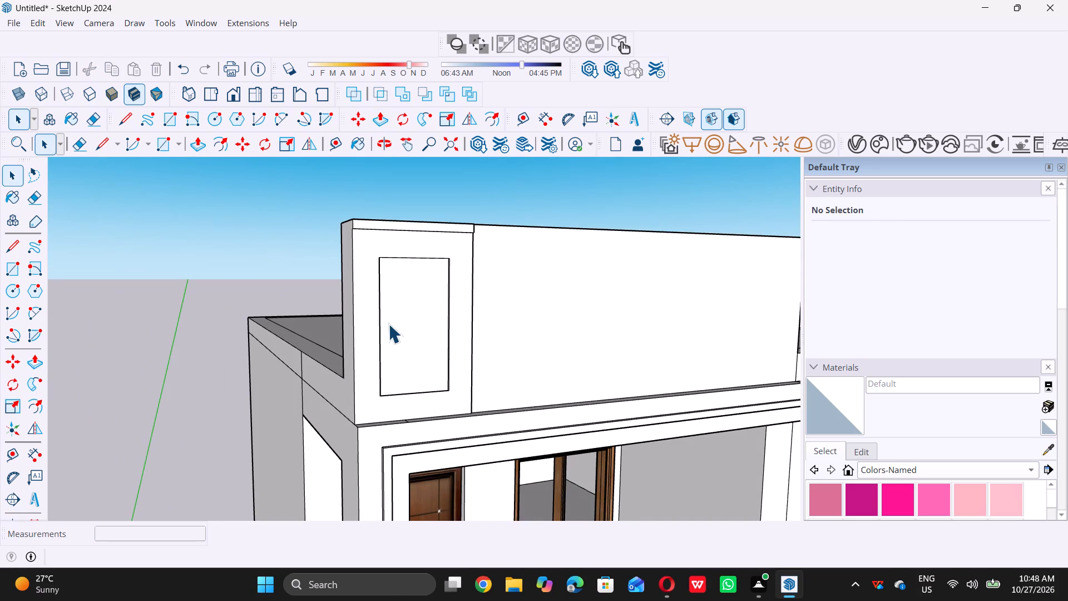
{"action": "middle_click_drag", "start_coordinate": [439, 344], "coordinate": [453, 349]}
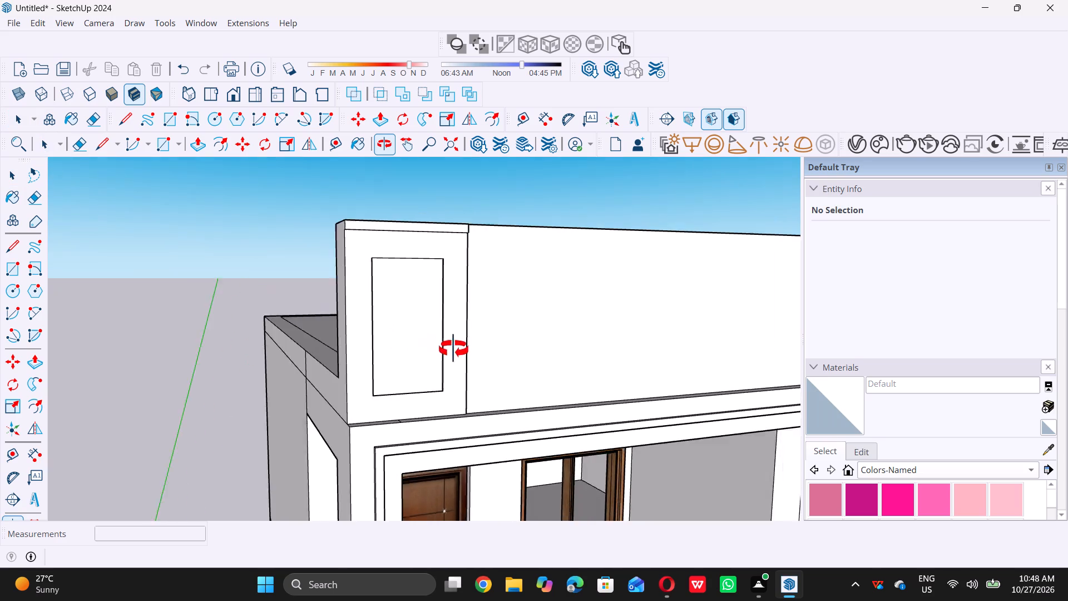
{"action": "middle_click_drag", "start_coordinate": [453, 349], "coordinate": [488, 357]}
{"action": "scroll", "coordinate": [458, 330], "scroll_direction": "up", "scroll_amount": 13}
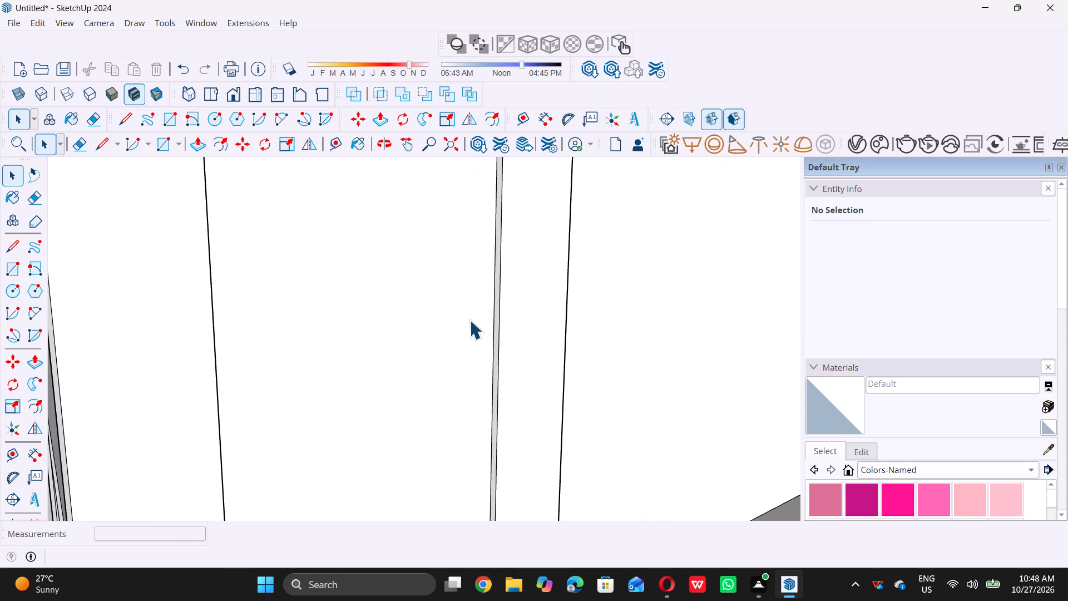
{"action": "key", "text": "t"}
{"action": "scroll", "coordinate": [479, 316], "scroll_direction": "up", "scroll_amount": 4}
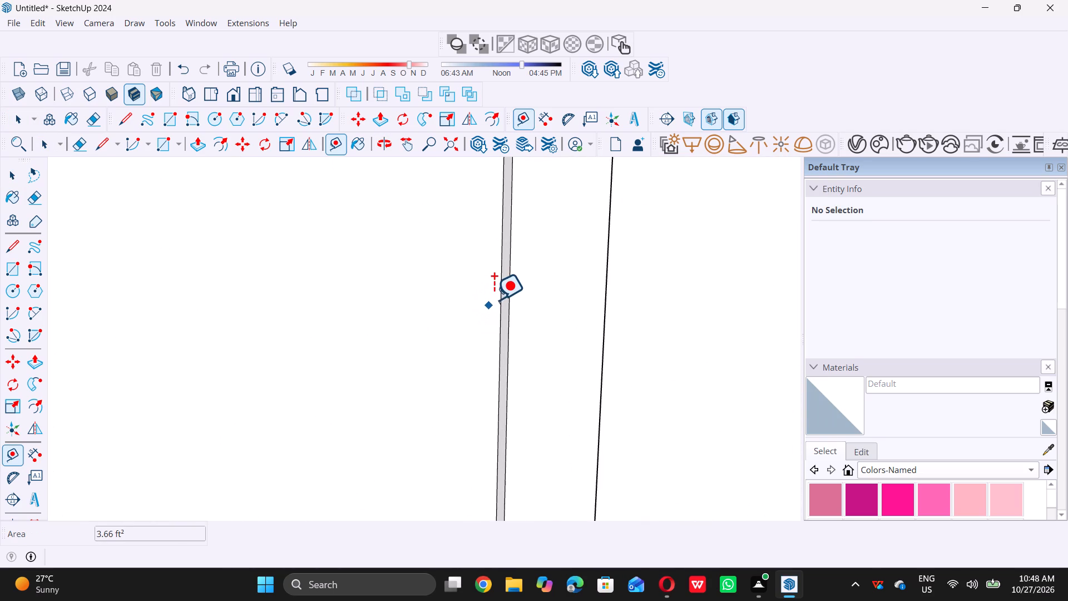
{"action": "left_click", "coordinate": [502, 295]}
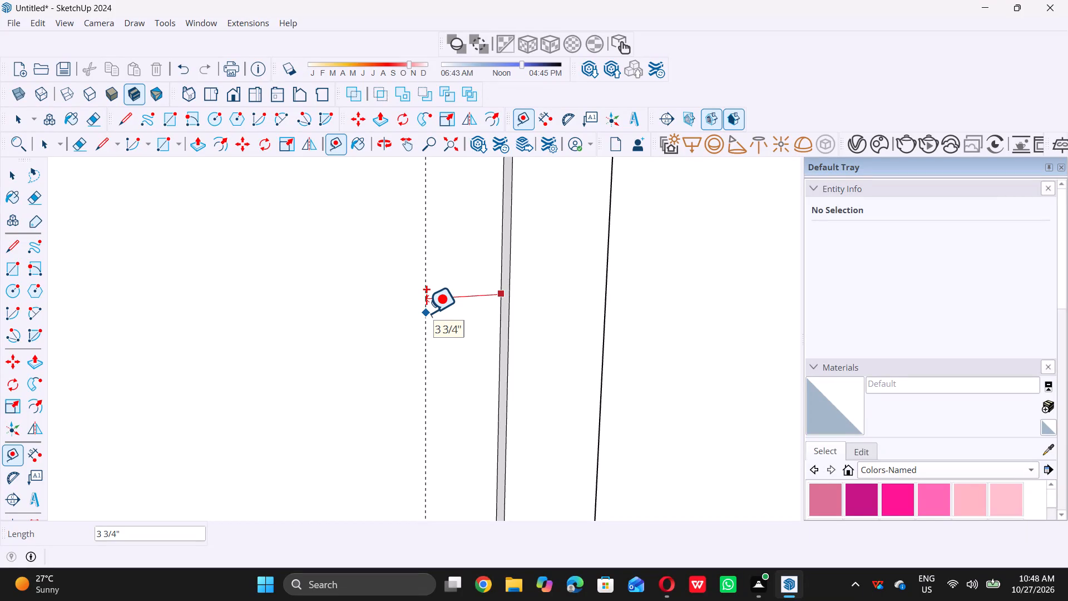
{"action": "scroll", "coordinate": [431, 317], "scroll_direction": "down", "scroll_amount": 2}
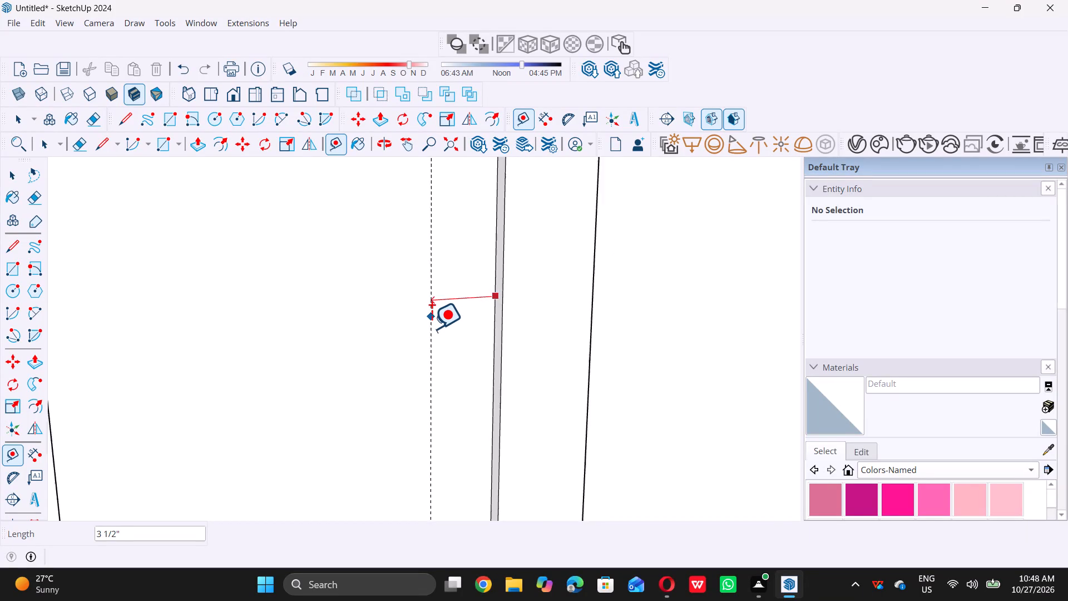
{"action": "scroll", "coordinate": [432, 328], "scroll_direction": "down", "scroll_amount": 4}
{"action": "scroll", "coordinate": [349, 337], "scroll_direction": "down", "scroll_amount": 3}
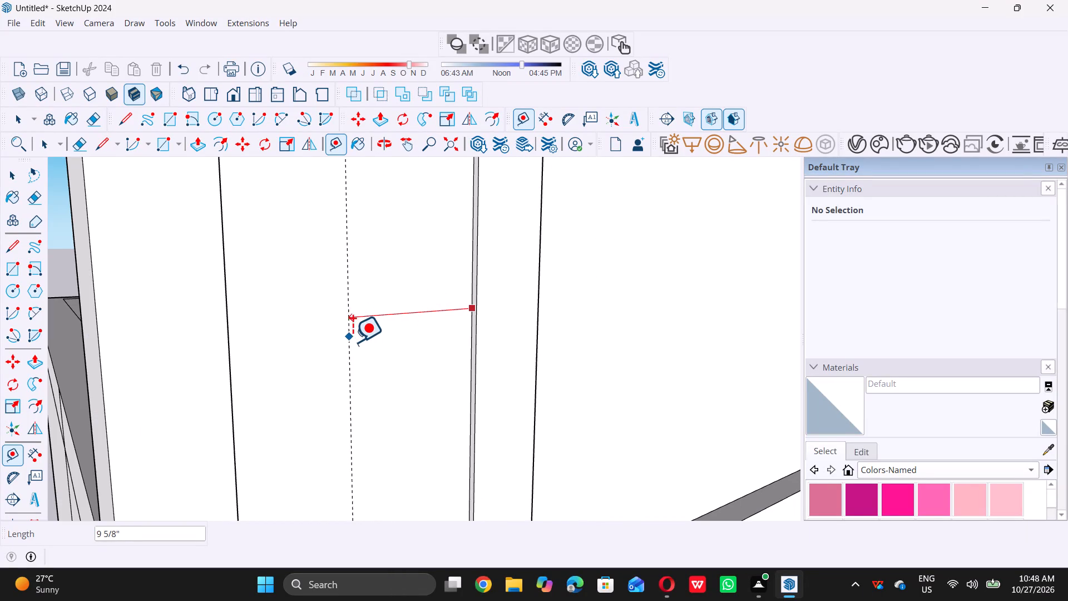
{"action": "scroll", "coordinate": [353, 342], "scroll_direction": "down", "scroll_amount": 3}
{"action": "scroll", "coordinate": [352, 211], "scroll_direction": "up", "scroll_amount": 3}
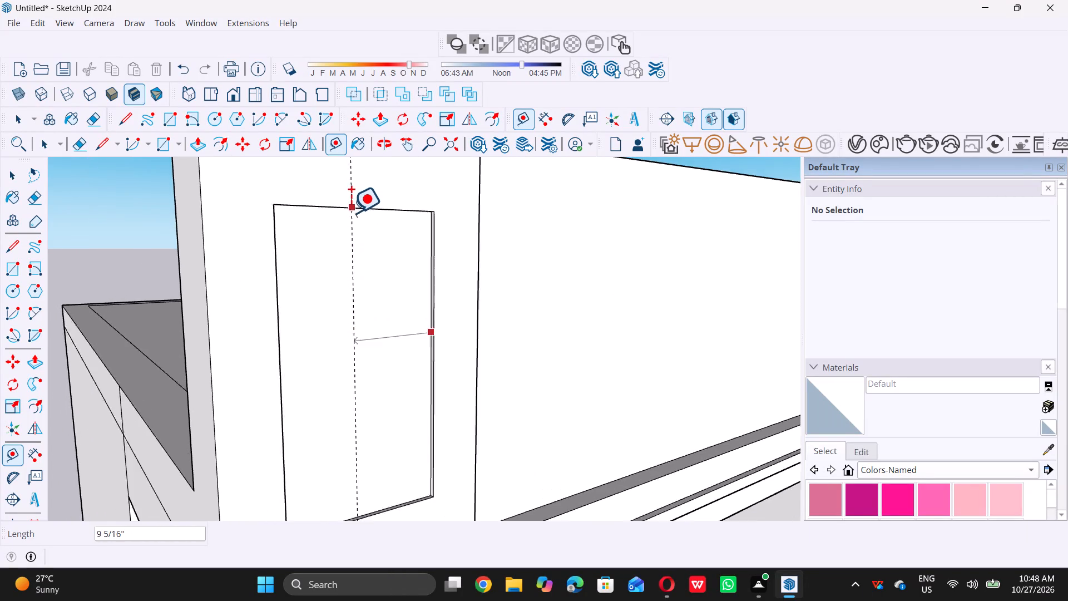
{"action": "scroll", "coordinate": [351, 213], "scroll_direction": "up", "scroll_amount": 2}
{"action": "middle_click_drag", "start_coordinate": [350, 204], "coordinate": [347, 170]}
{"action": "scroll", "coordinate": [348, 201], "scroll_direction": "up", "scroll_amount": 3}
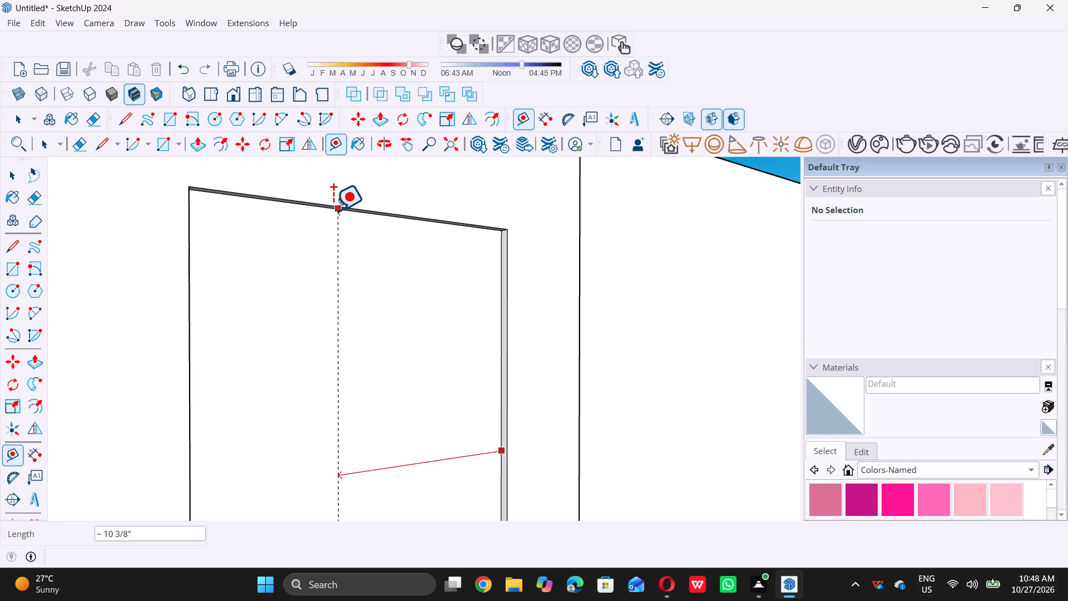
{"action": "left_click", "coordinate": [370, 216]}
{"action": "key", "text": "space"}
Place a horizontal guide across the panel's recess, about 1' above the recess's bottom edge.
{"action": "scroll", "coordinate": [369, 272], "scroll_direction": "down", "scroll_amount": 4}
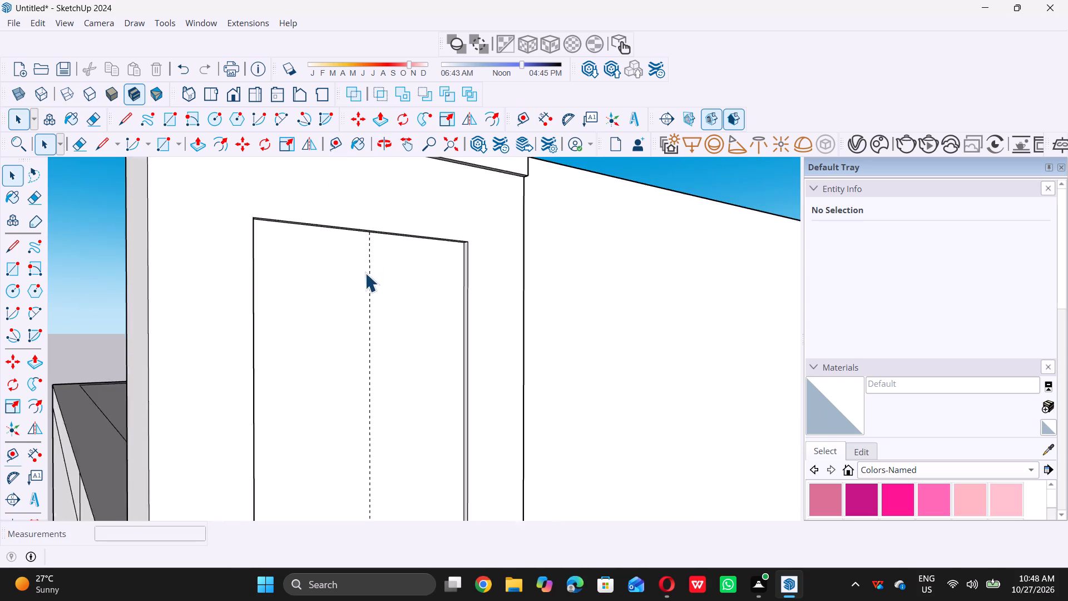
{"action": "scroll", "coordinate": [365, 273], "scroll_direction": "down", "scroll_amount": 10}
{"action": "middle_click_drag", "start_coordinate": [377, 327], "coordinate": [407, 331]}
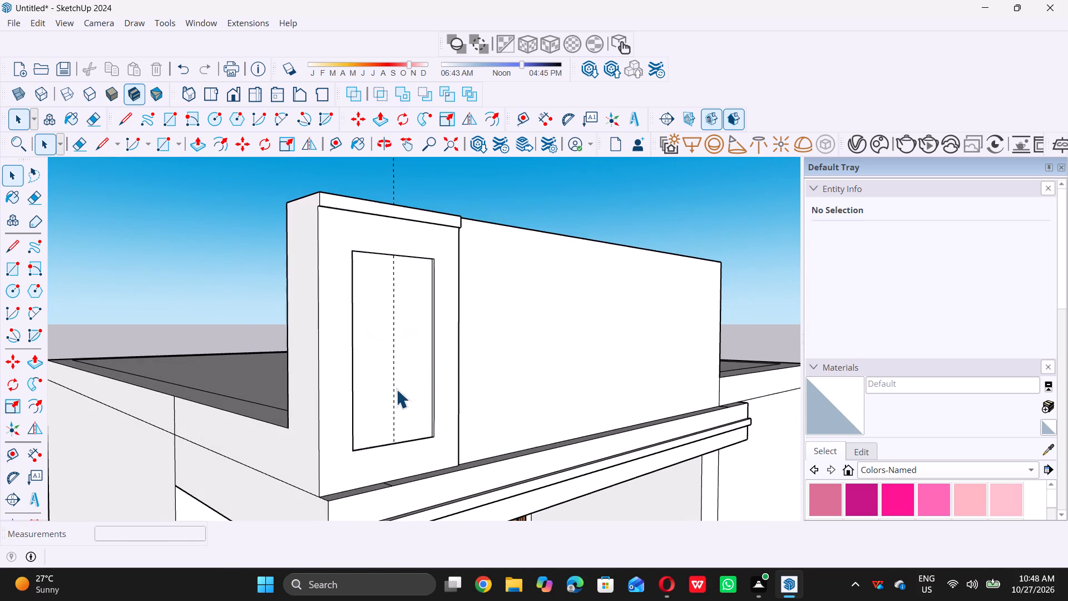
{"action": "scroll", "coordinate": [386, 386], "scroll_direction": "up", "scroll_amount": 1}
{"action": "middle_click_drag", "start_coordinate": [386, 386], "coordinate": [394, 455]}
{"action": "scroll", "coordinate": [392, 466], "scroll_direction": "up", "scroll_amount": 5}
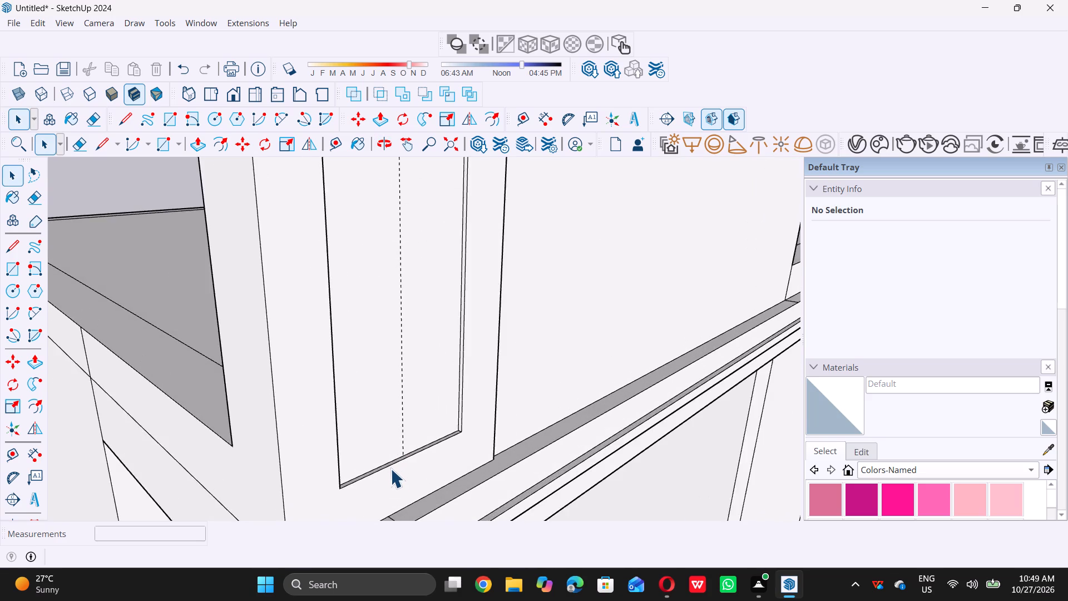
{"action": "scroll", "coordinate": [390, 469], "scroll_direction": "up", "scroll_amount": 1}
{"action": "key", "text": "t"}
{"action": "left_click", "coordinate": [428, 439]}
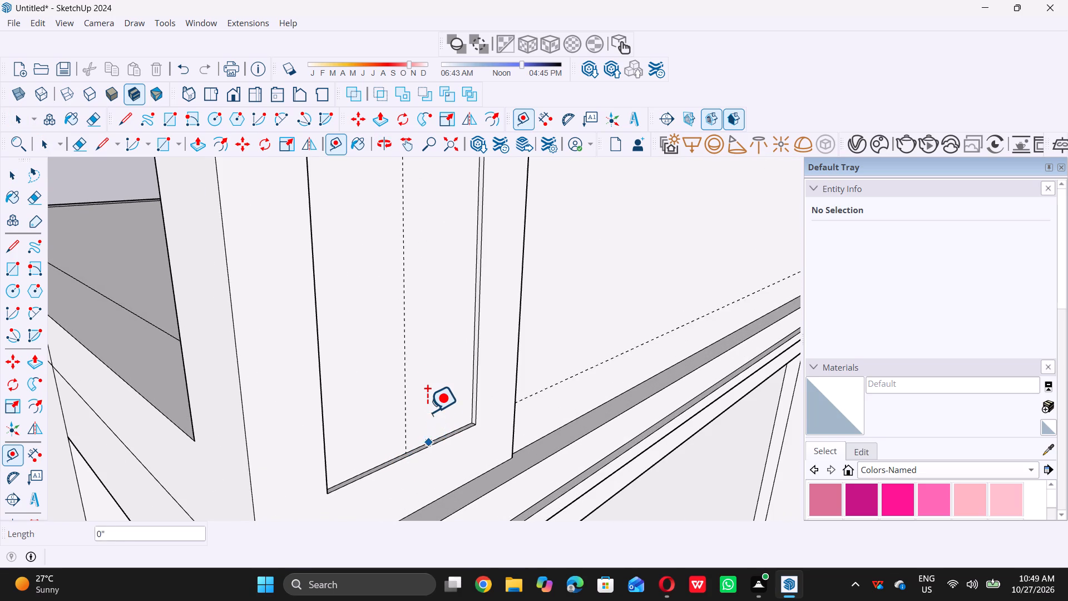
{"action": "scroll", "coordinate": [424, 372], "scroll_direction": "down", "scroll_amount": 3}
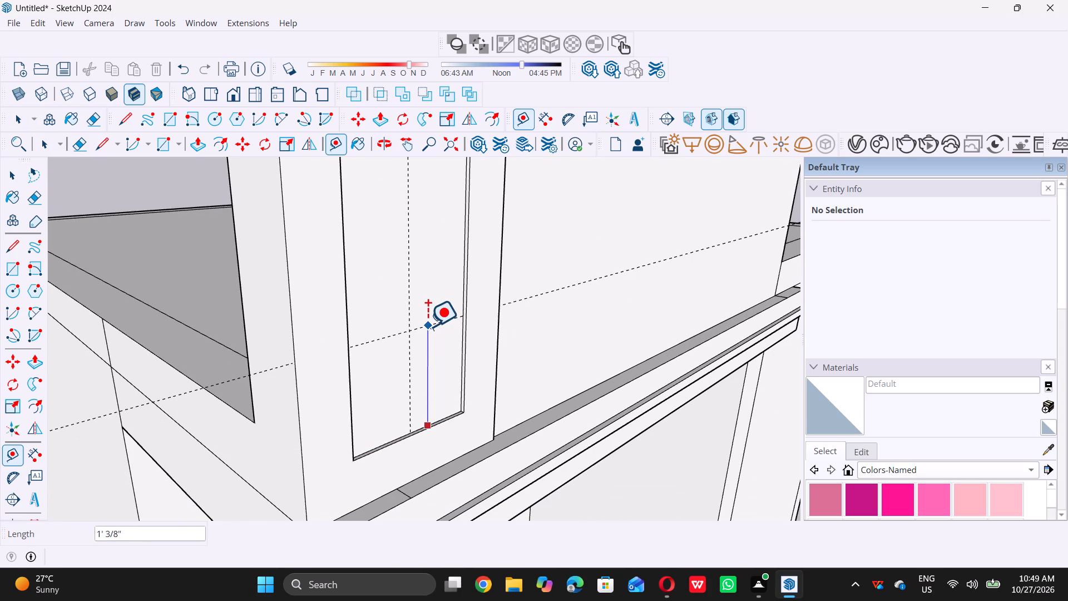
{"action": "left_click", "coordinate": [428, 325]}
{"action": "scroll", "coordinate": [421, 353], "scroll_direction": "down", "scroll_amount": 5}
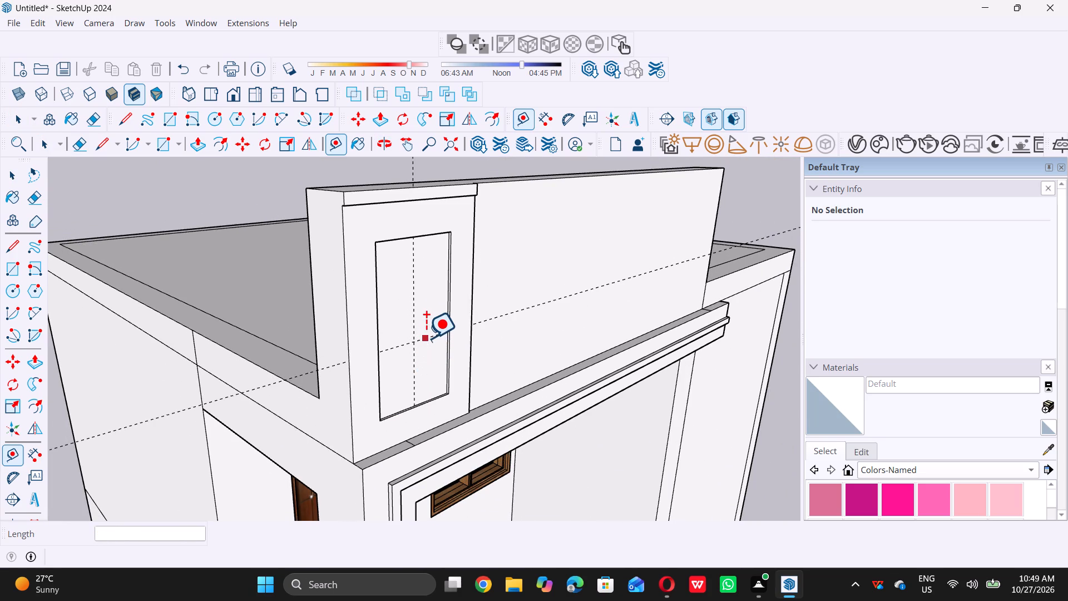
Place two horizontal guides across the panel's recess, about 11 1/8" above and about 3 7/16" below the existing horizontal guide.
{"action": "left_click", "coordinate": [425, 335]}
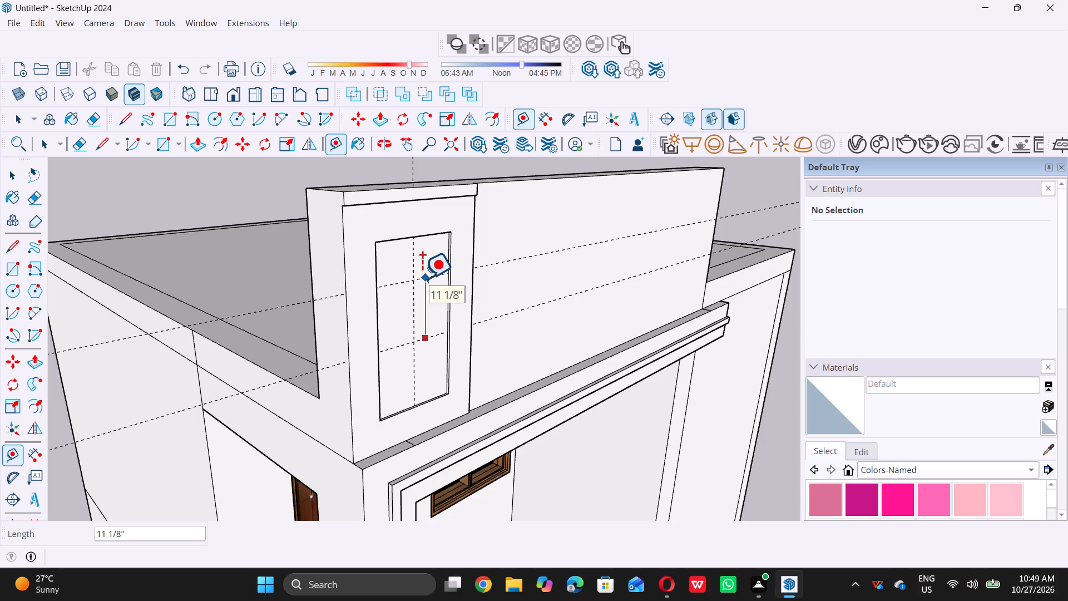
{"action": "left_click", "coordinate": [422, 278]}
{"action": "scroll", "coordinate": [423, 339], "scroll_direction": "up", "scroll_amount": 3}
{"action": "left_click", "coordinate": [422, 341]}
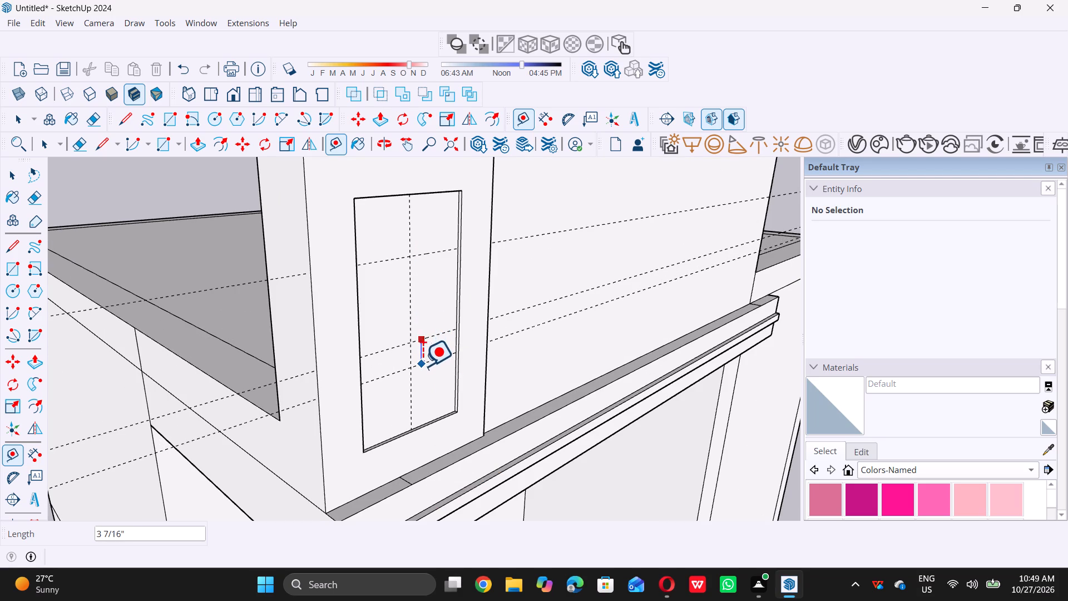
{"action": "left_click", "coordinate": [423, 366]}
{"action": "key", "text": "space"}
Draw a 1' 2 9/16" by 8 1/2" rectangle in the recess, from the upper guide intersection to the lower guide at the inner side edge.
{"action": "scroll", "coordinate": [417, 385], "scroll_direction": "down", "scroll_amount": 6}
{"action": "middle_click_drag", "start_coordinate": [432, 361], "coordinate": [319, 329]}
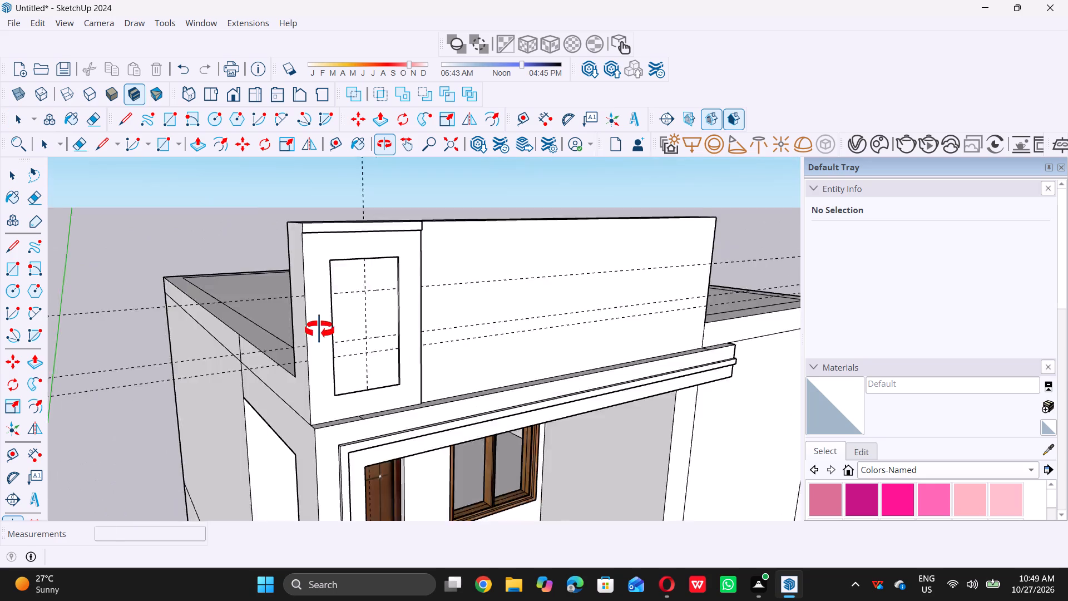
{"action": "middle_click_drag", "start_coordinate": [319, 329], "coordinate": [310, 329]}
{"action": "key", "text": "r"}
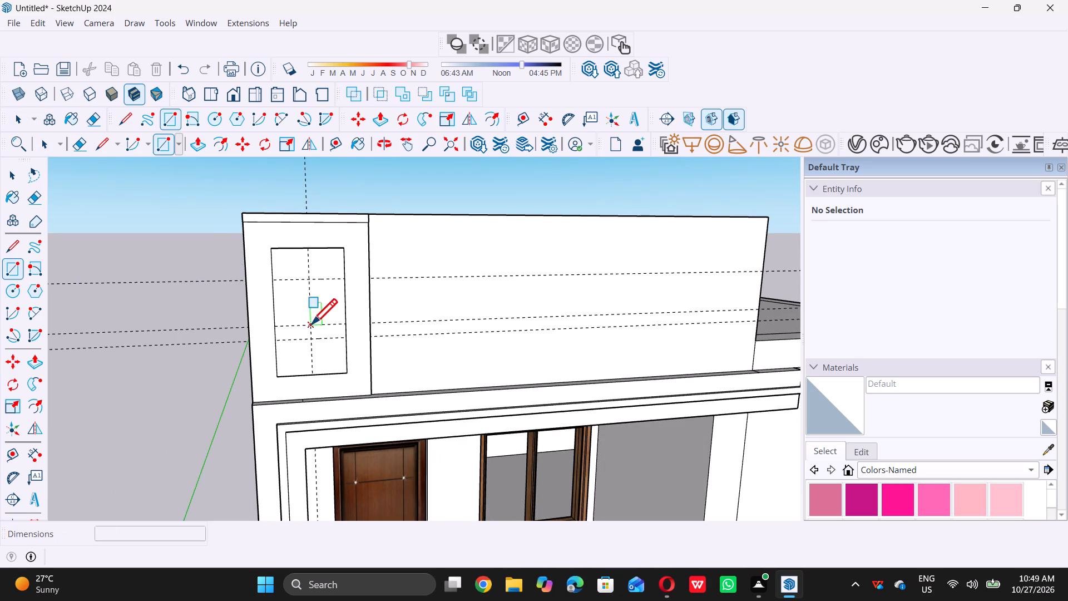
{"action": "middle_click_drag", "start_coordinate": [306, 314], "coordinate": [355, 329]}
{"action": "scroll", "coordinate": [343, 321], "scroll_direction": "up", "scroll_amount": 13}
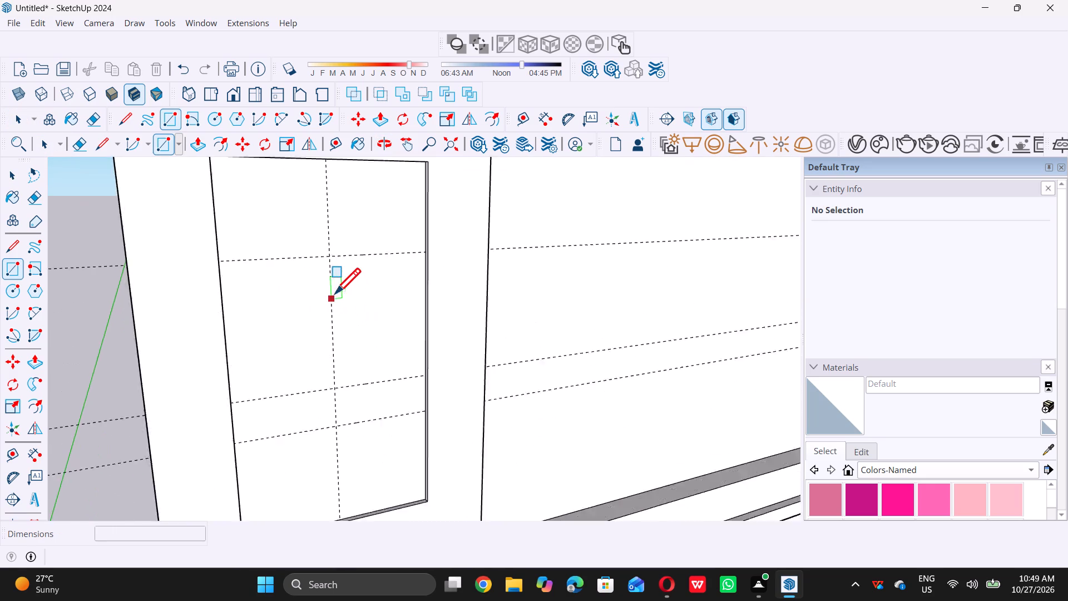
{"action": "left_click", "coordinate": [329, 239]}
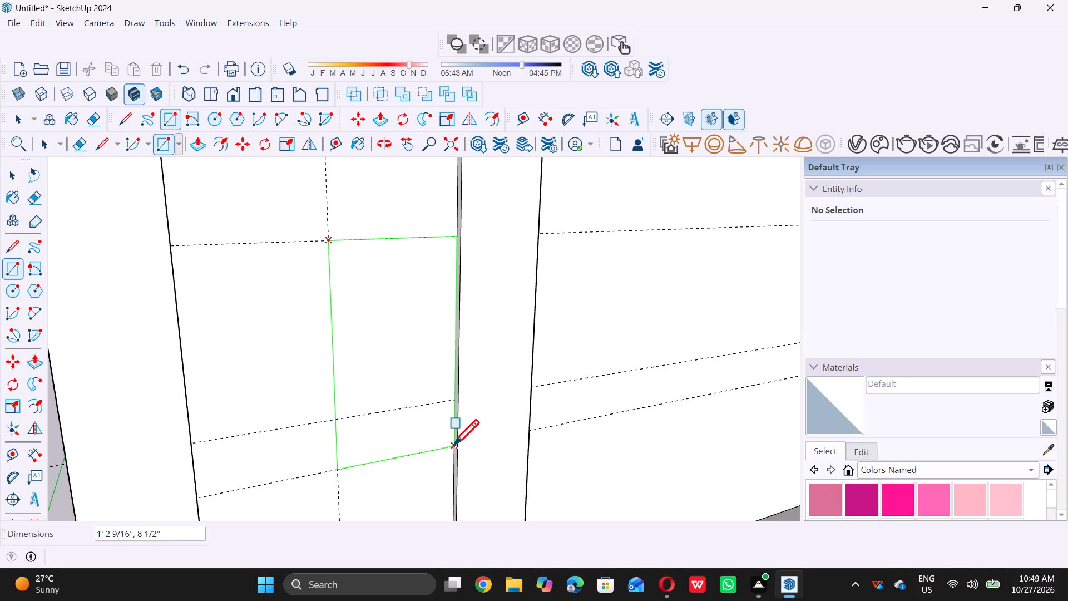
{"action": "scroll", "coordinate": [453, 447], "scroll_direction": "up", "scroll_amount": 5}
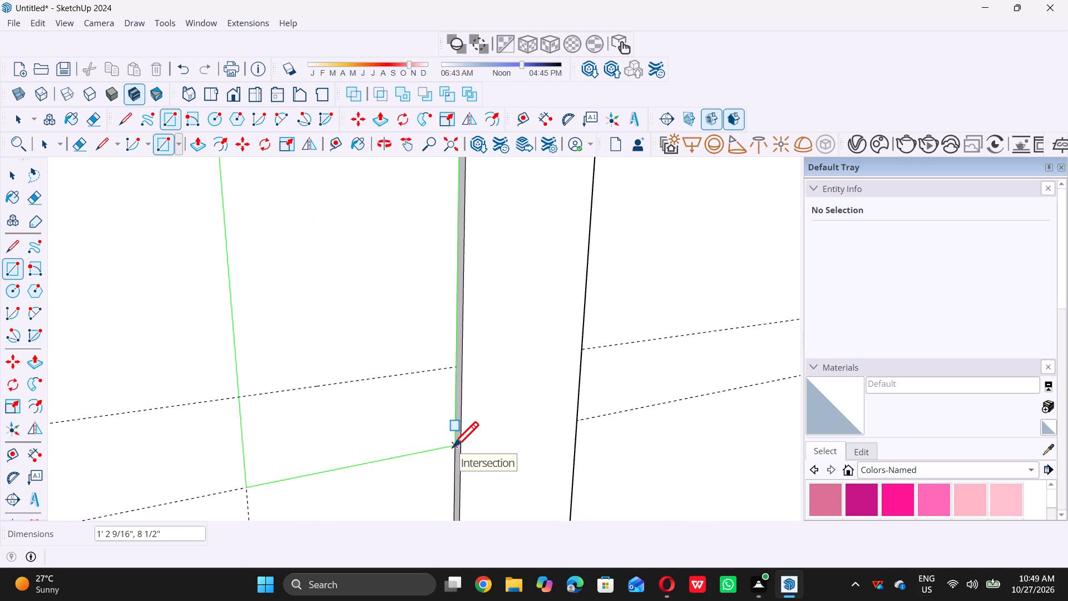
{"action": "left_click", "coordinate": [453, 447]}
{"action": "key", "text": "space"}
{"action": "scroll", "coordinate": [385, 439], "scroll_direction": "down", "scroll_amount": 9}
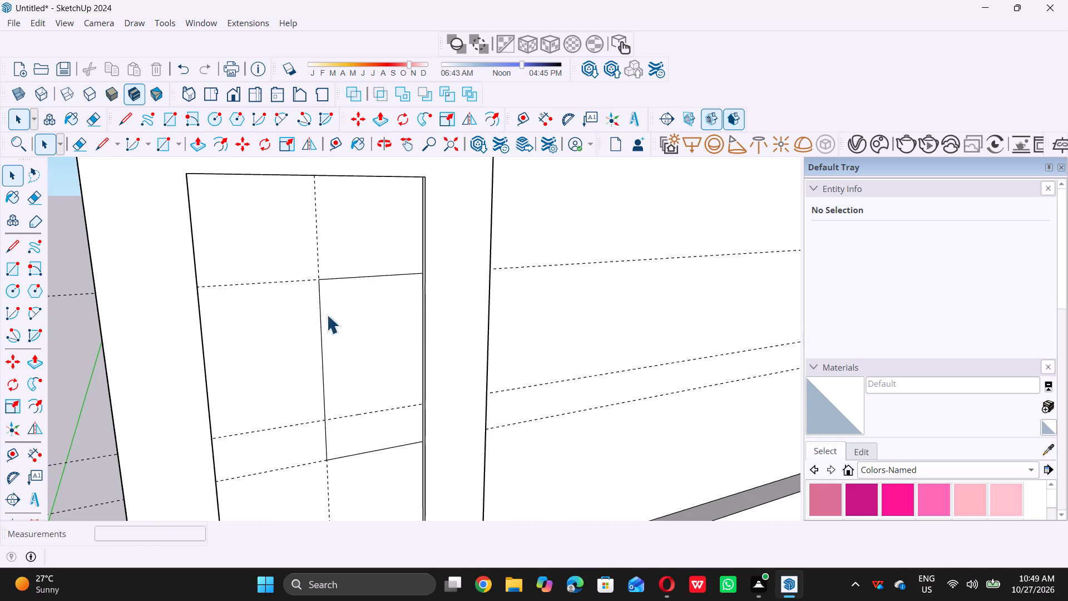
Delete all the guides from the model.
{"action": "left_click", "coordinate": [37, 22]}
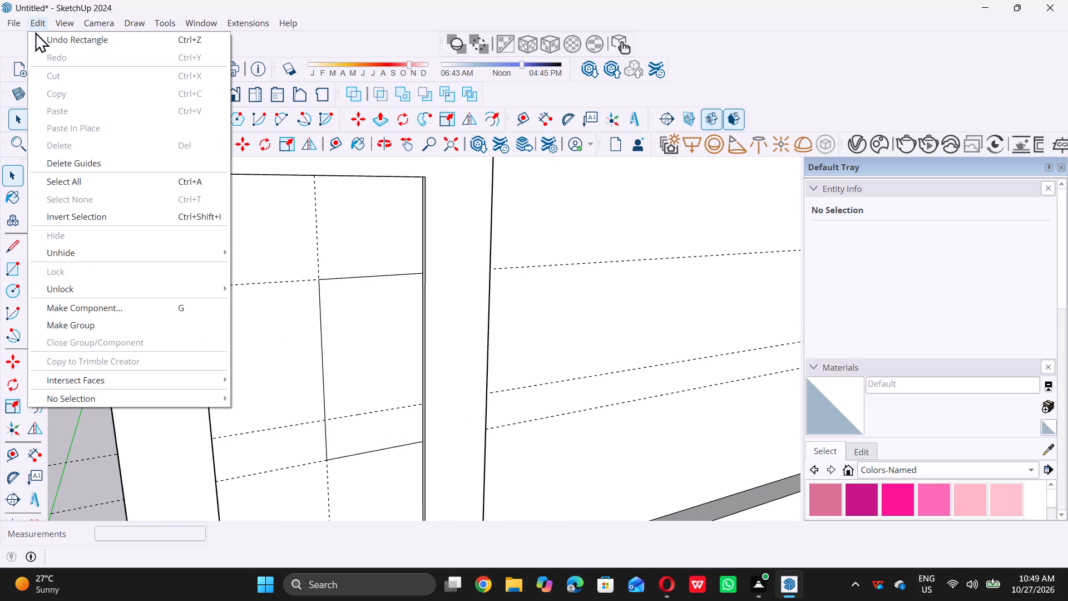
{"action": "left_click", "coordinate": [71, 162]}
{"action": "scroll", "coordinate": [306, 319], "scroll_direction": "down", "scroll_amount": 5}
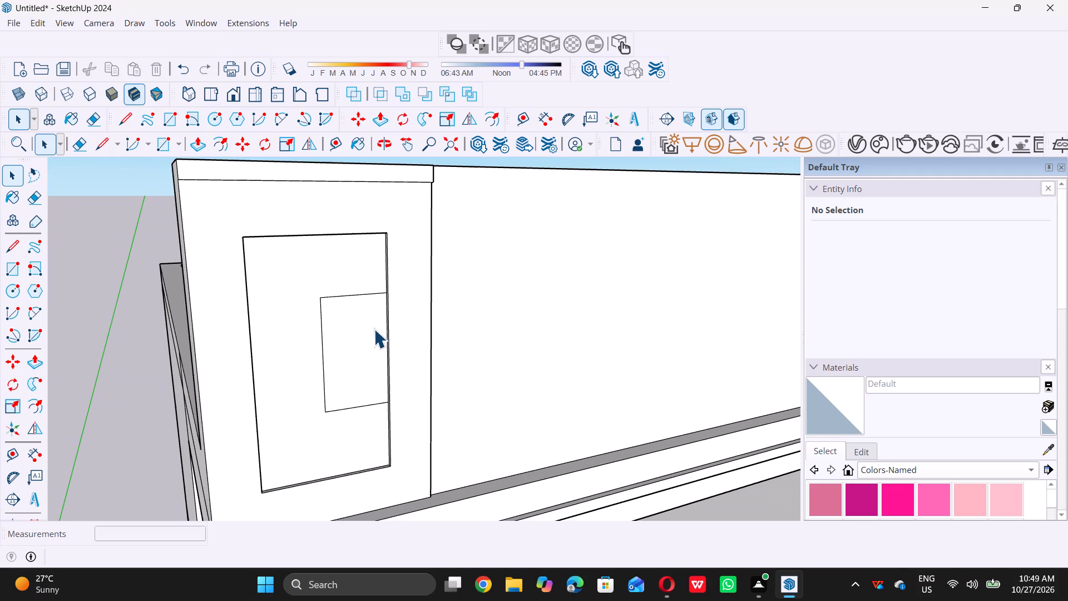
Push/Pull the small rectangle in the recess outward until it is flush with the panel's raised border.
{"action": "scroll", "coordinate": [340, 358], "scroll_direction": "up", "scroll_amount": 1}
{"action": "middle_click_drag", "start_coordinate": [322, 352], "coordinate": [390, 367]}
{"action": "scroll", "coordinate": [391, 372], "scroll_direction": "up", "scroll_amount": 3}
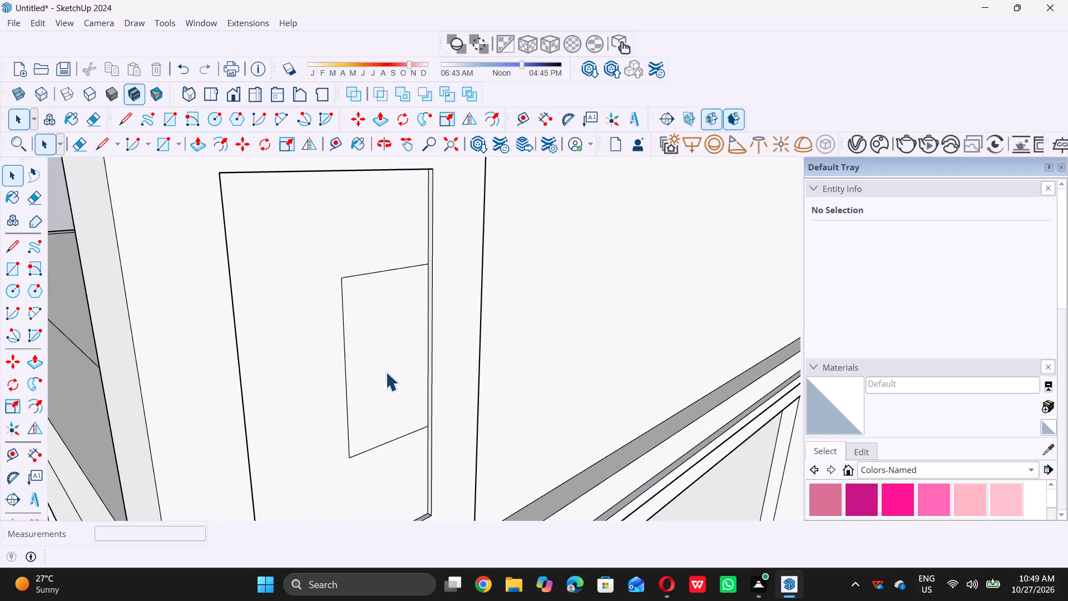
{"action": "left_click", "coordinate": [383, 370]}
{"action": "key", "text": "p"}
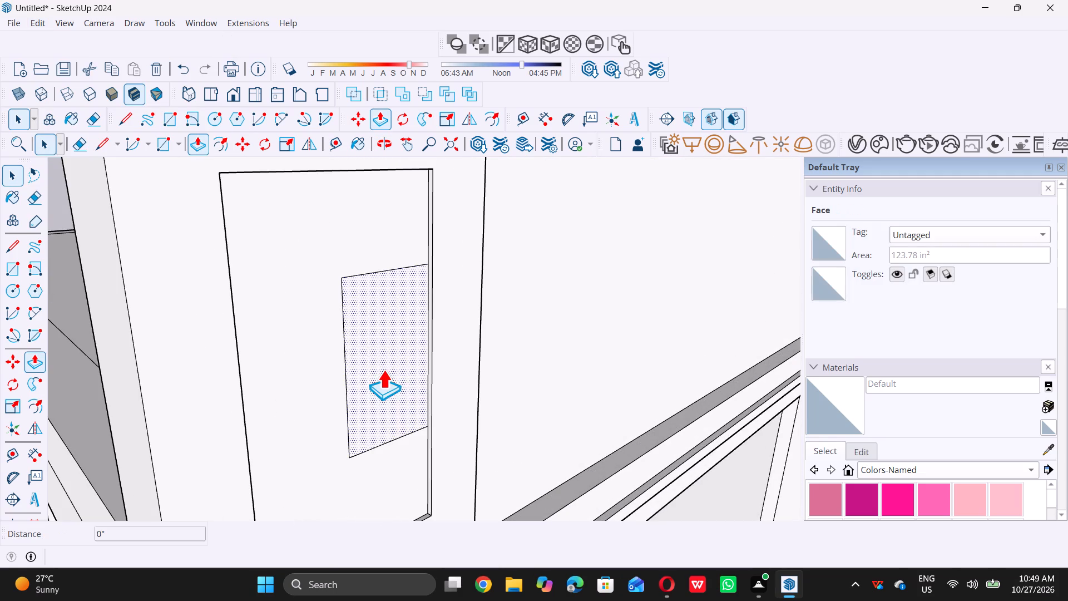
{"action": "left_click", "coordinate": [383, 370]}
{"action": "left_click", "coordinate": [434, 375]}
{"action": "key", "text": "space"}
{"action": "scroll", "coordinate": [409, 389], "scroll_direction": "down", "scroll_amount": 5}
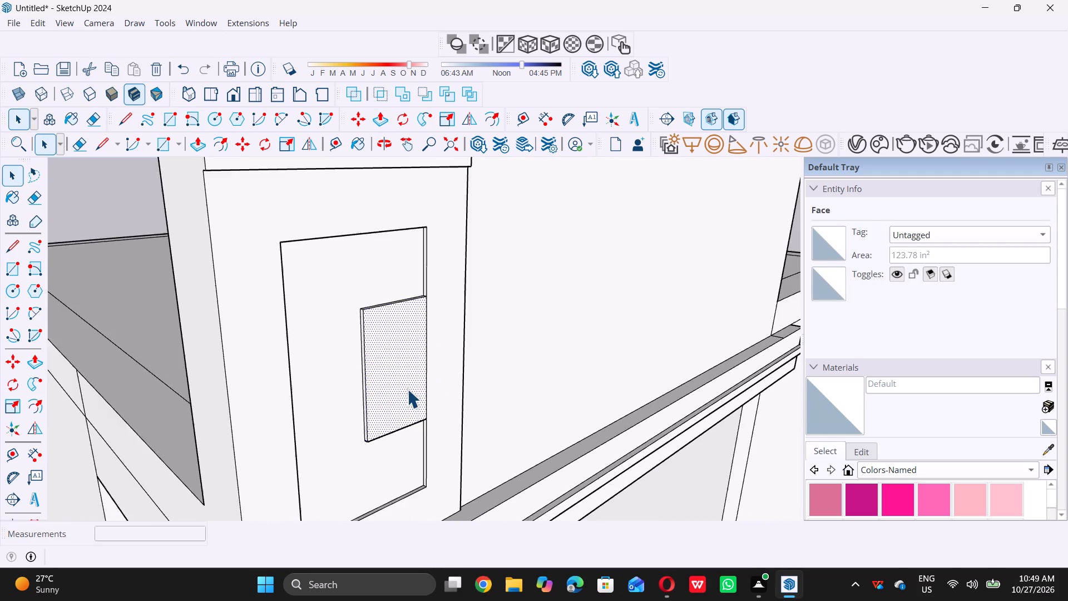
{"action": "scroll", "coordinate": [407, 389], "scroll_direction": "down", "scroll_amount": 13}
{"action": "left_click", "coordinate": [141, 364]}
Push/Pull the small rectangle's face in the panel's recess outward by another 0.5".
{"action": "scroll", "coordinate": [176, 337], "scroll_direction": "down", "scroll_amount": 6}
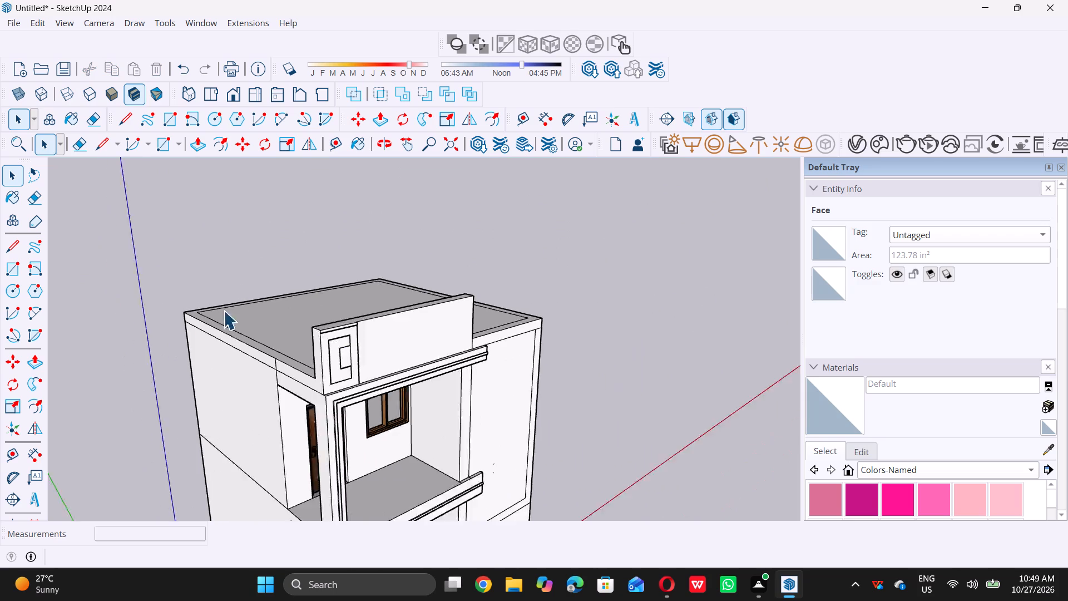
{"action": "middle_click_drag", "start_coordinate": [324, 352], "coordinate": [222, 288]}
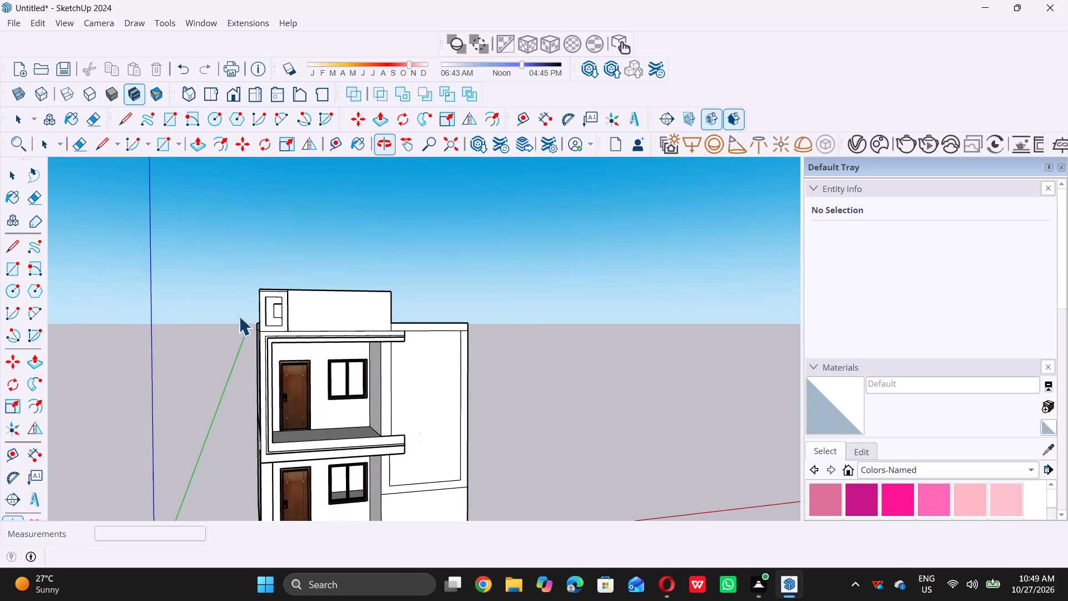
{"action": "middle_click_drag", "start_coordinate": [292, 336], "coordinate": [271, 325]}
{"action": "scroll", "coordinate": [258, 330], "scroll_direction": "up", "scroll_amount": 6}
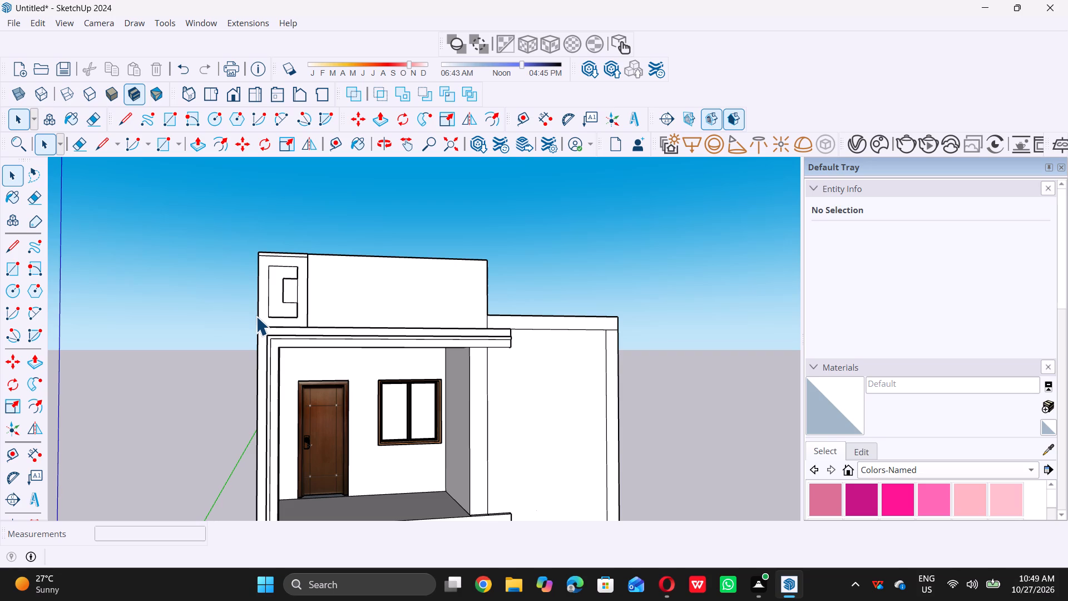
{"action": "scroll", "coordinate": [303, 283], "scroll_direction": "up", "scroll_amount": 5}
{"action": "middle_click_drag", "start_coordinate": [238, 295], "coordinate": [324, 318]}
{"action": "scroll", "coordinate": [325, 318], "scroll_direction": "up", "scroll_amount": 3}
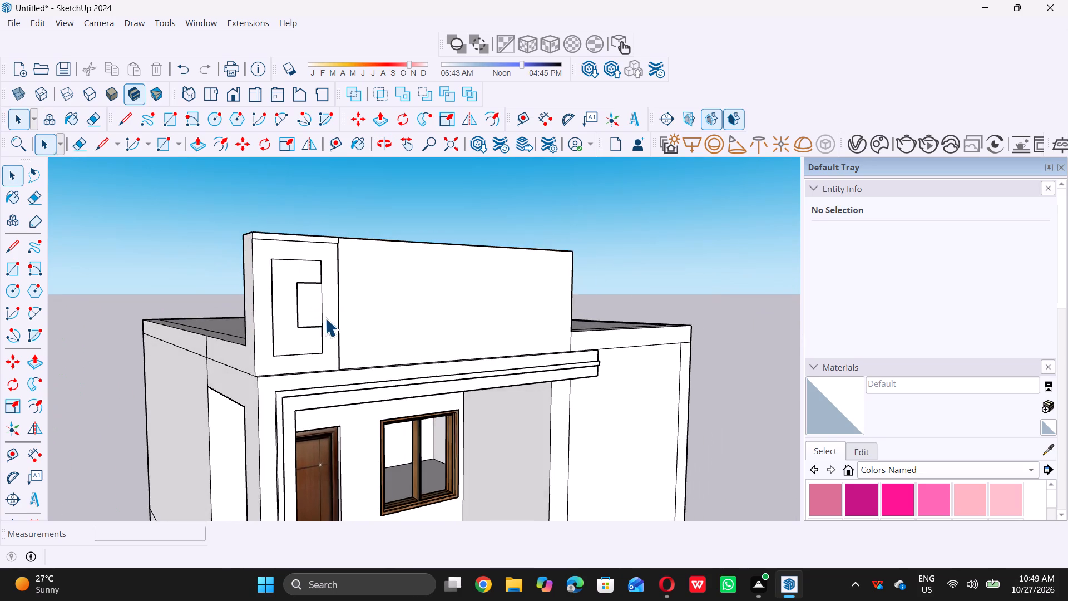
{"action": "scroll", "coordinate": [325, 318], "scroll_direction": "up", "scroll_amount": 9}
{"action": "middle_click_drag", "start_coordinate": [308, 298], "coordinate": [262, 300]}
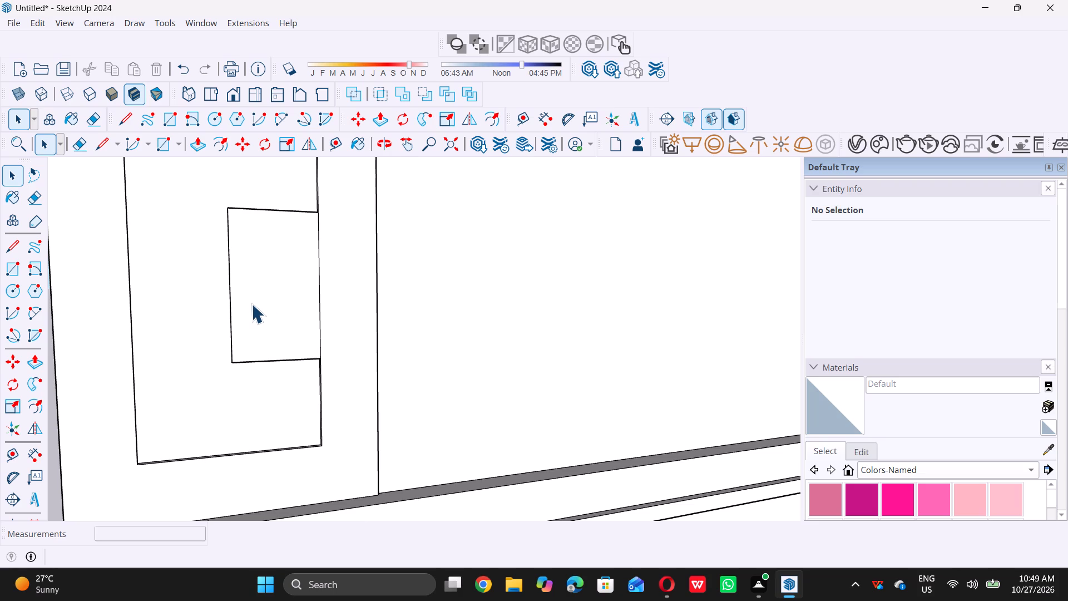
{"action": "scroll", "coordinate": [248, 306], "scroll_direction": "up", "scroll_amount": 2}
{"action": "left_click", "coordinate": [250, 306]}
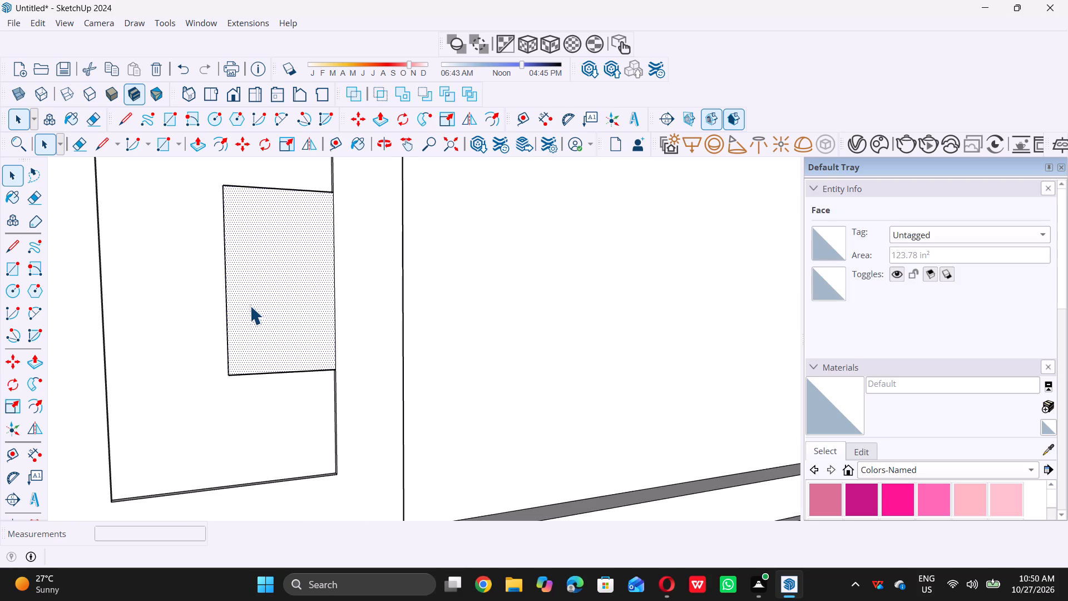
{"action": "key", "text": "p"}
{"action": "left_click", "coordinate": [250, 306]}
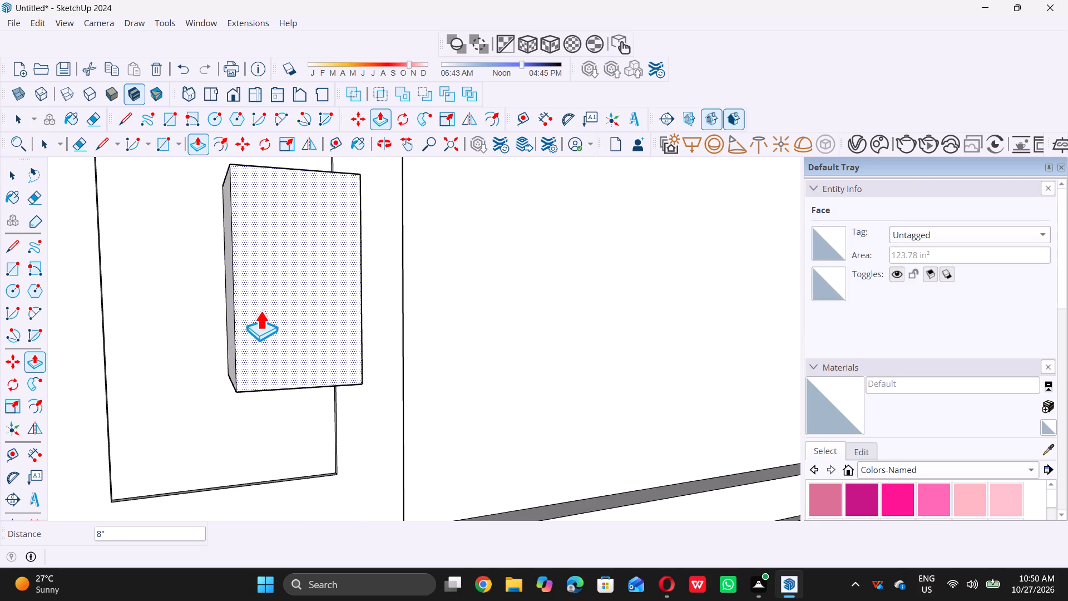
{"action": "type", "text": "0.5"}
{"action": "key", "text": "shift+quotedbl"}
{"action": "key", "text": "Return"}
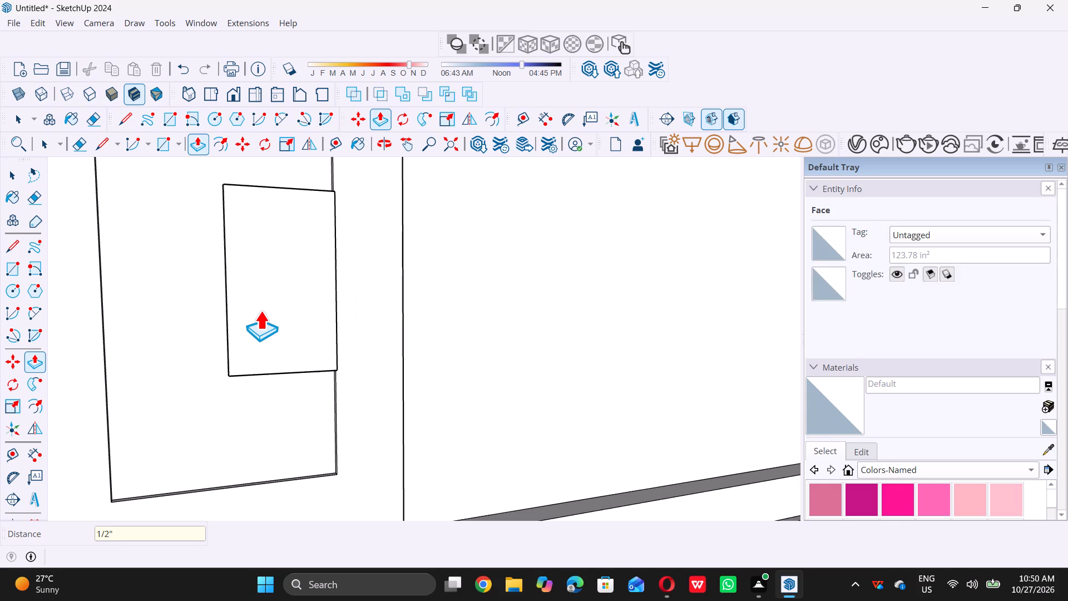
{"action": "key", "text": "space"}
Push/Pull the panel's border face outward 1/2" so it is flush with the top strip.
{"action": "scroll", "coordinate": [267, 311], "scroll_direction": "down", "scroll_amount": 5}
{"action": "middle_click_drag", "start_coordinate": [299, 326], "coordinate": [97, 324]}
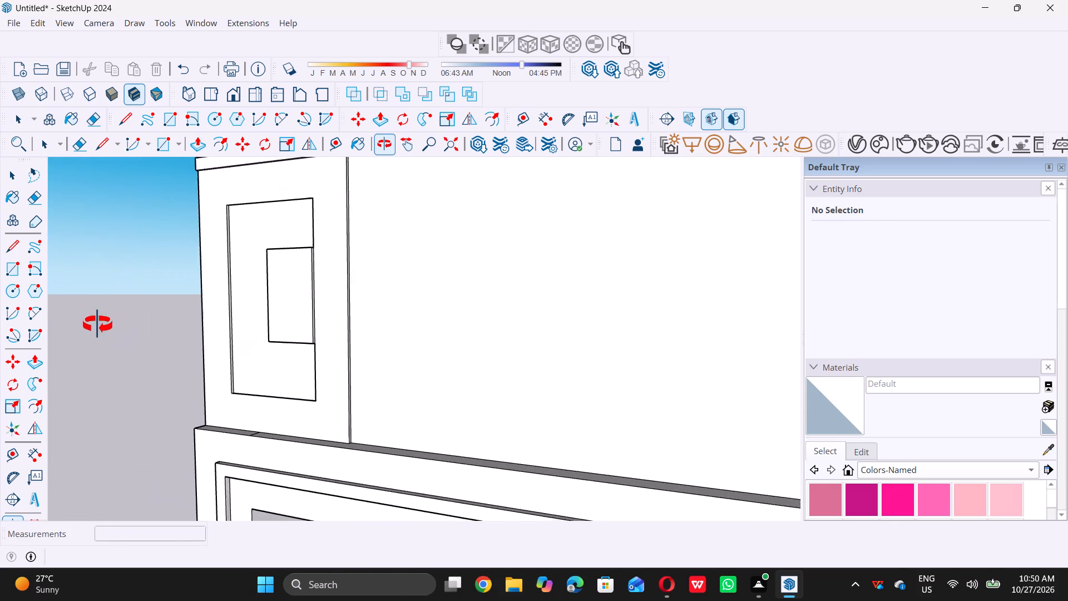
{"action": "middle_click_drag", "start_coordinate": [97, 324], "coordinate": [207, 348]}
{"action": "scroll", "coordinate": [219, 353], "scroll_direction": "down", "scroll_amount": 10}
{"action": "middle_click_drag", "start_coordinate": [255, 368], "coordinate": [259, 358]}
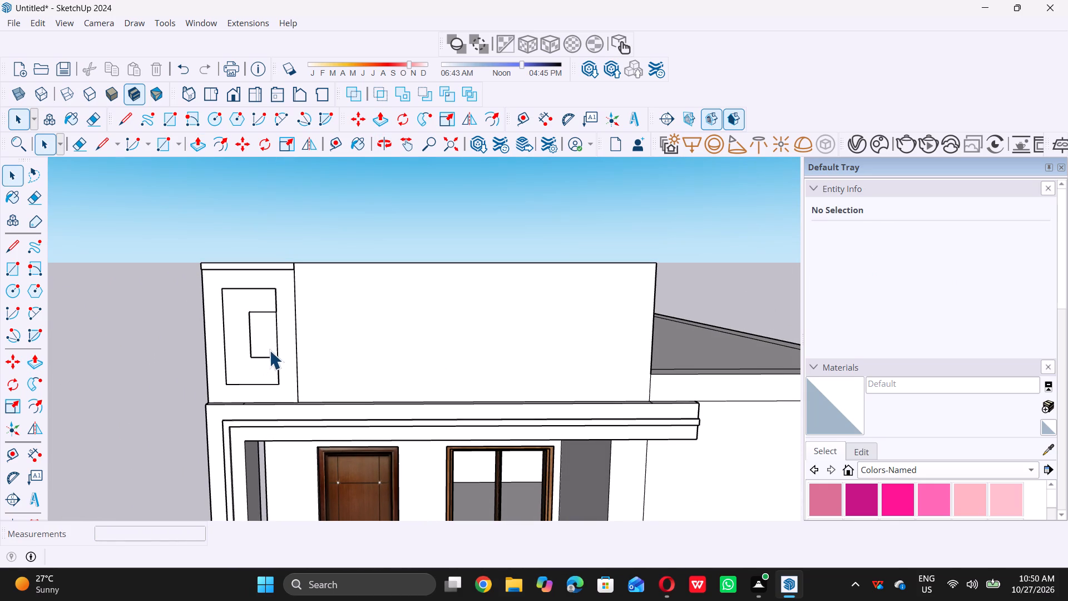
{"action": "middle_click_drag", "start_coordinate": [276, 342], "coordinate": [172, 349]}
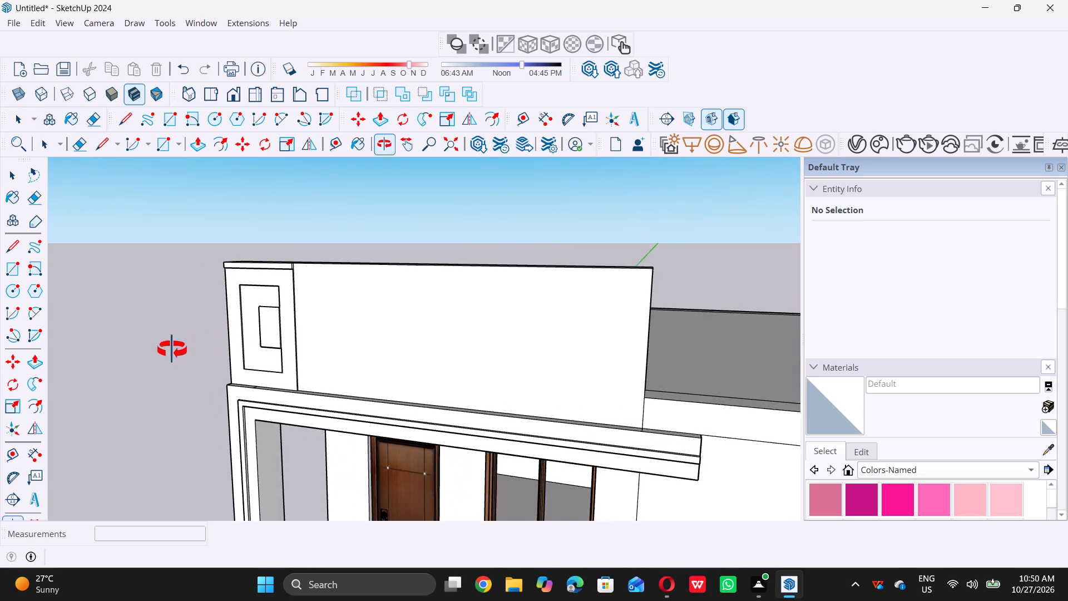
{"action": "middle_click_drag", "start_coordinate": [172, 349], "coordinate": [133, 339]}
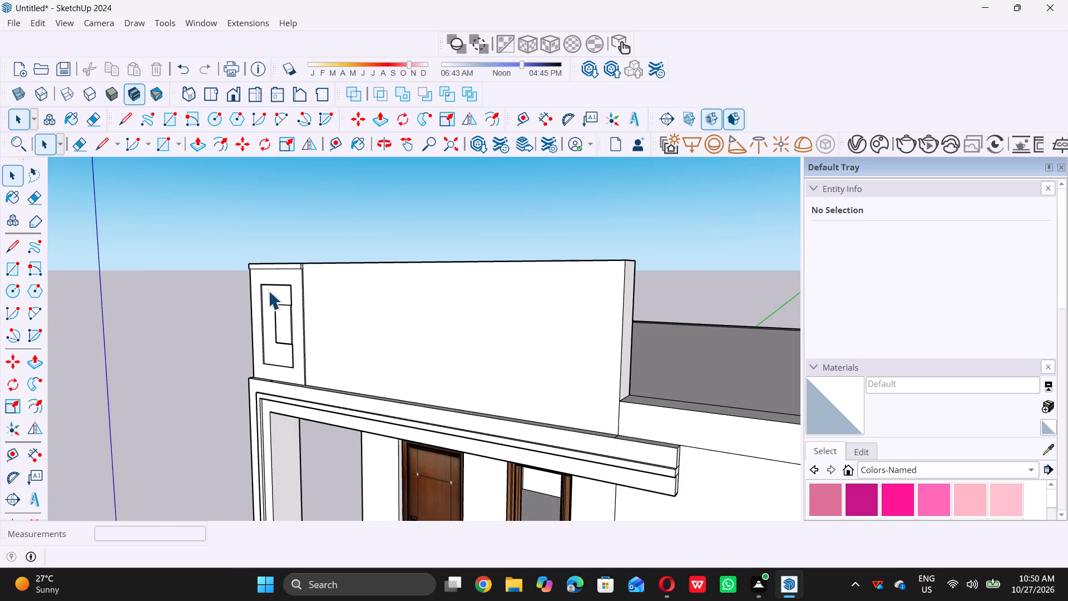
{"action": "scroll", "coordinate": [279, 272], "scroll_direction": "up", "scroll_amount": 6}
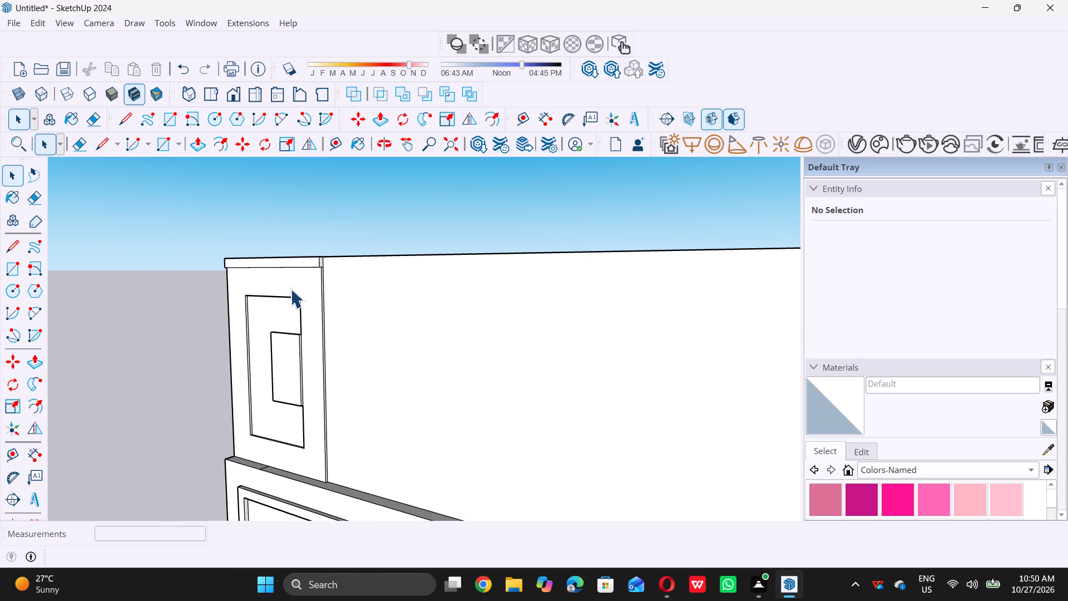
{"action": "scroll", "coordinate": [308, 376], "scroll_direction": "up", "scroll_amount": 4}
{"action": "left_click", "coordinate": [310, 381]}
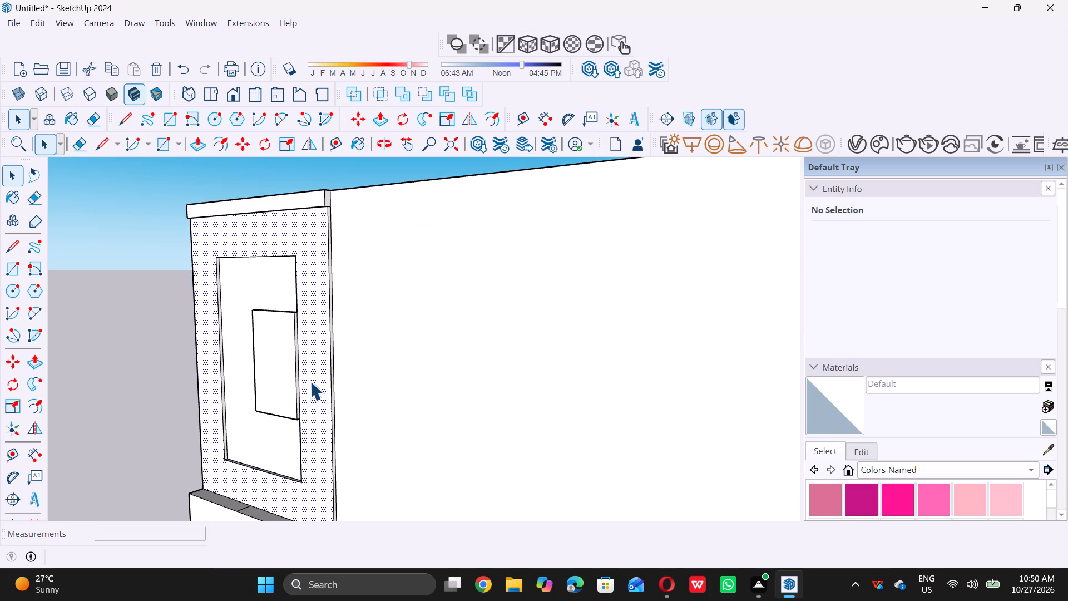
{"action": "key", "text": "p"}
{"action": "left_click", "coordinate": [310, 381]}
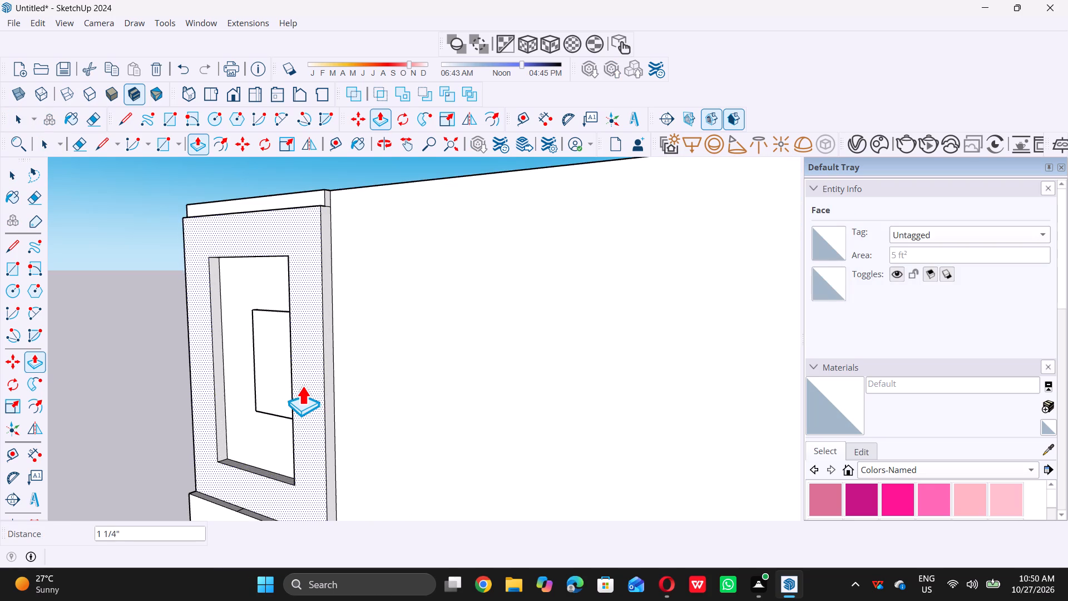
{"action": "left_click", "coordinate": [318, 205]}
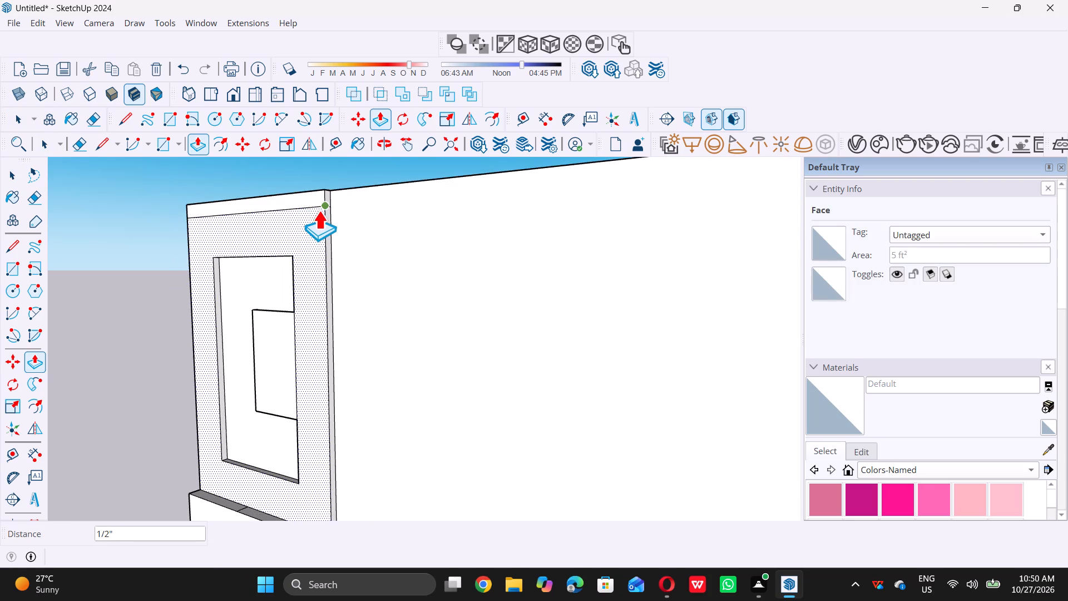
{"action": "key", "text": "space"}
Push/Pull the panel's top strip face outward by 0.5".
{"action": "scroll", "coordinate": [295, 242], "scroll_direction": "down", "scroll_amount": 6}
{"action": "middle_click_drag", "start_coordinate": [260, 286], "coordinate": [434, 323]}
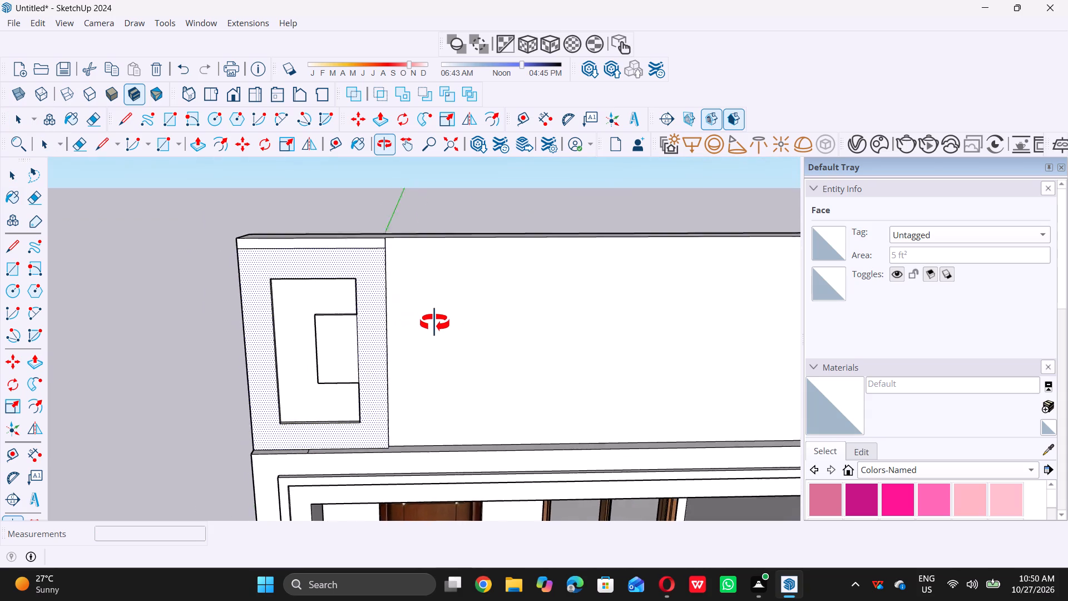
{"action": "middle_click_drag", "start_coordinate": [434, 323], "coordinate": [536, 332]}
{"action": "scroll", "coordinate": [536, 332], "scroll_direction": "up", "scroll_amount": 1}
{"action": "scroll", "coordinate": [383, 272], "scroll_direction": "up", "scroll_amount": 10}
{"action": "double_click", "coordinate": [369, 242]}
{"action": "key", "text": "p"}
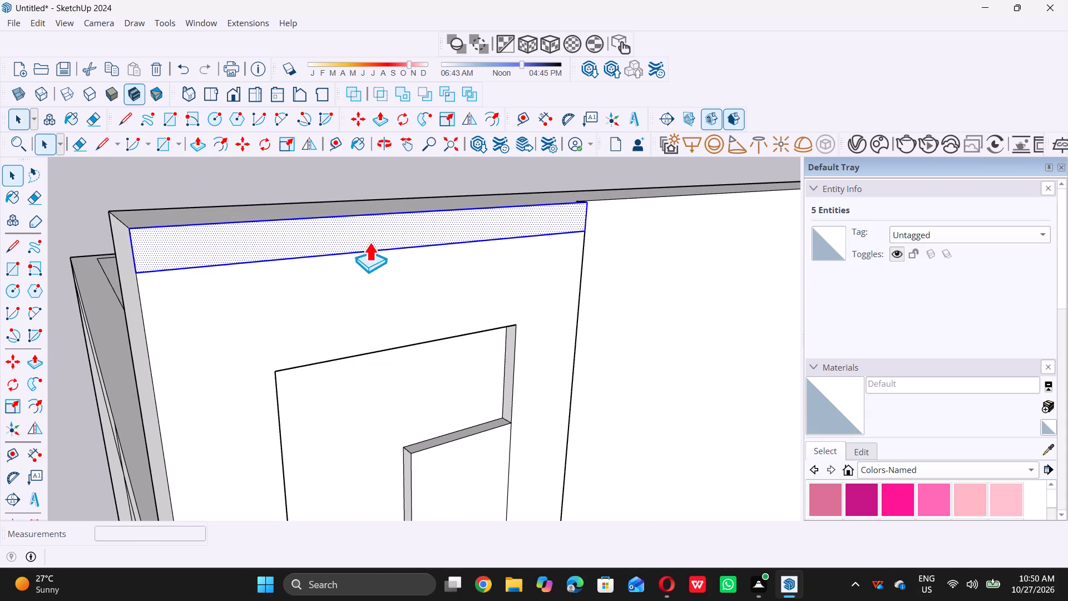
{"action": "left_click", "coordinate": [377, 231]}
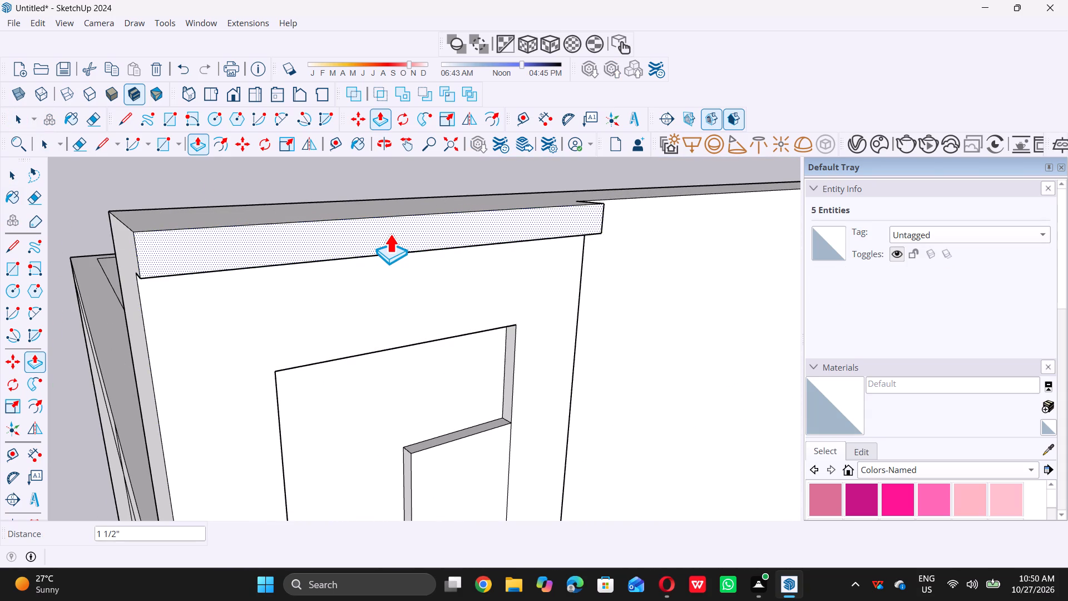
{"action": "type", "text": "0.5"}
{"action": "key", "text": "shift+quotedbl"}
{"action": "key", "text": "Return"}
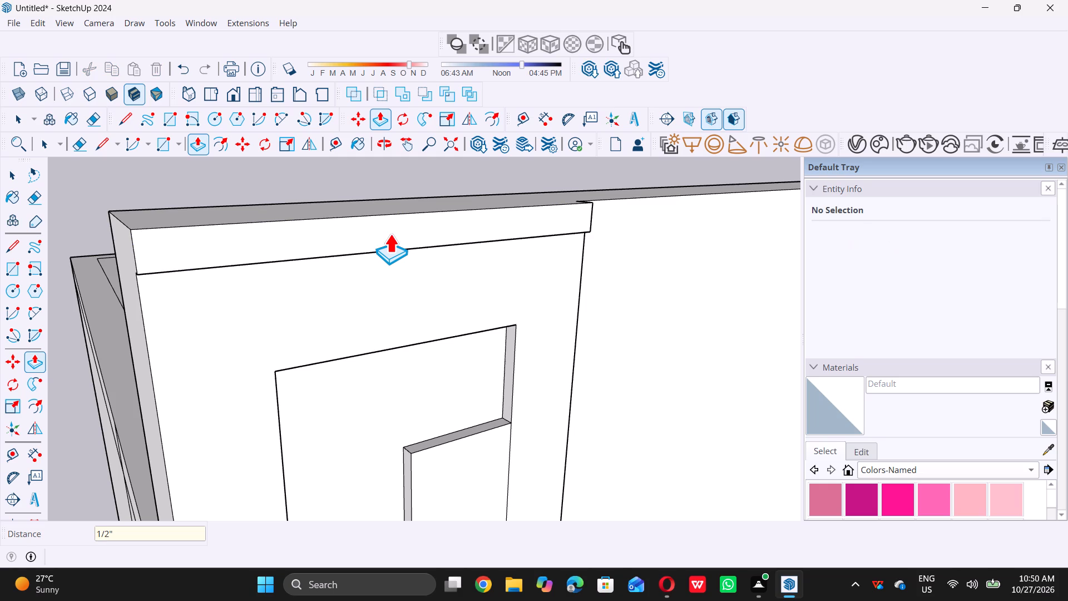
Examine the parapet end panel's raised details from the front and side, and against the whole facade.
{"action": "key", "text": "space"}
{"action": "scroll", "coordinate": [378, 247], "scroll_direction": "down", "scroll_amount": 12}
{"action": "middle_click_drag", "start_coordinate": [411, 341], "coordinate": [328, 284]}
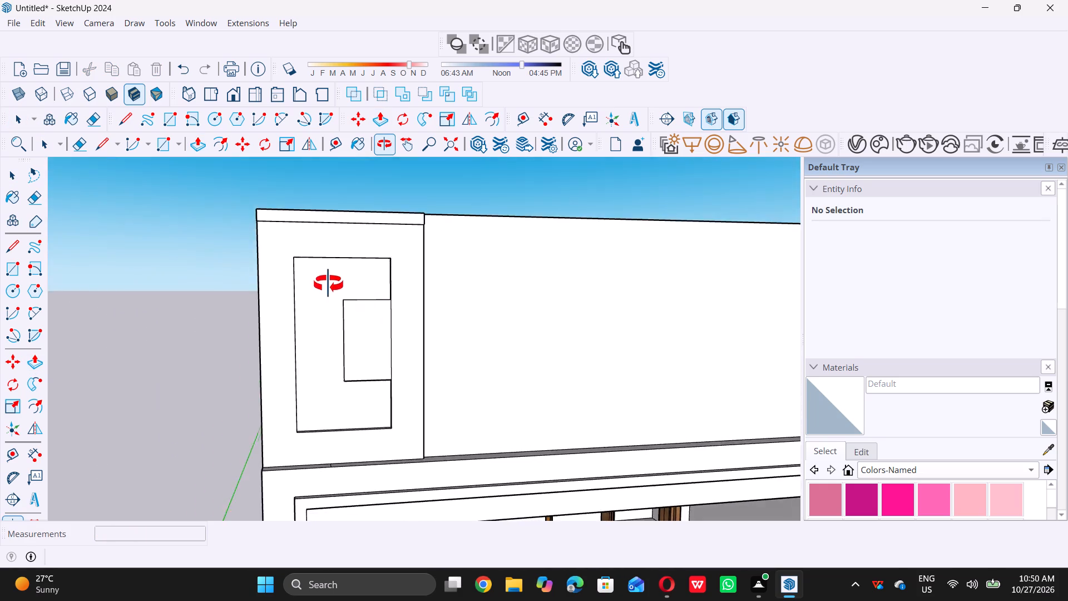
{"action": "middle_click_drag", "start_coordinate": [328, 284], "coordinate": [291, 280]}
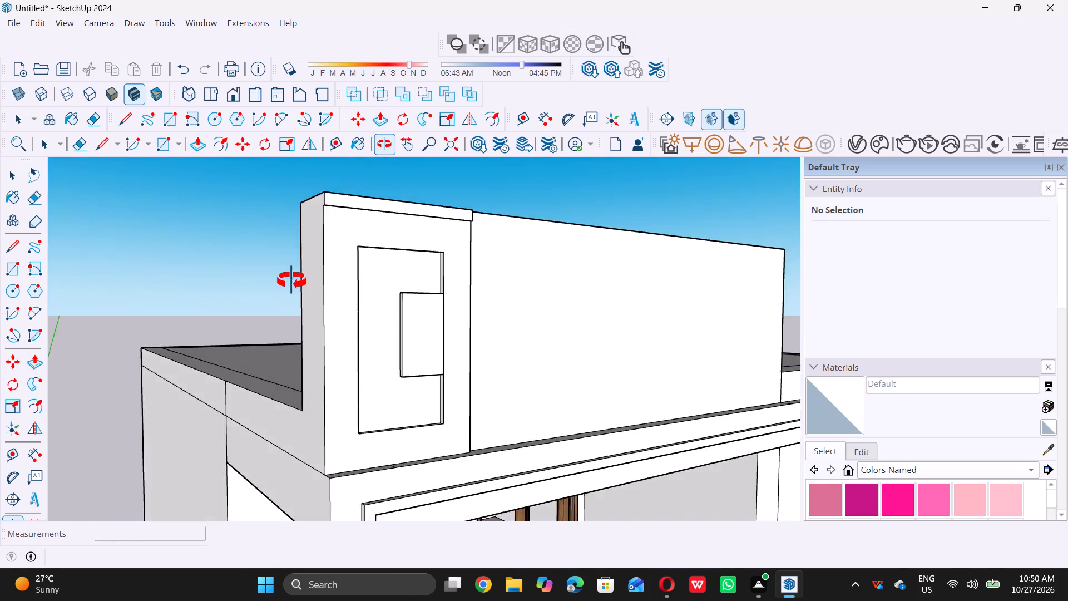
{"action": "middle_click_drag", "start_coordinate": [291, 280], "coordinate": [279, 293]}
{"action": "scroll", "coordinate": [283, 292], "scroll_direction": "down", "scroll_amount": 12}
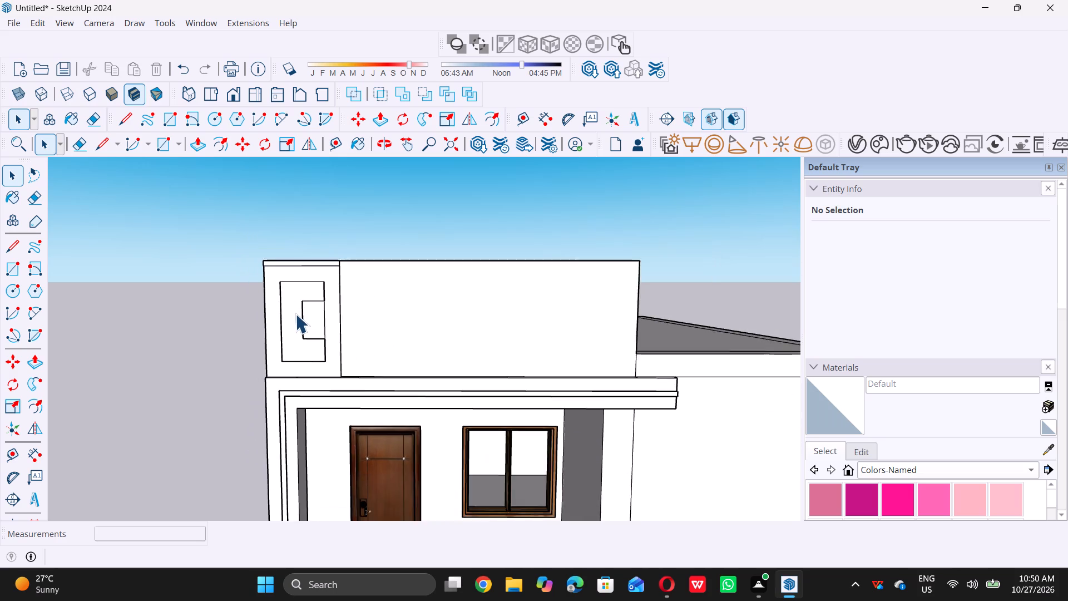
{"action": "scroll", "coordinate": [295, 314], "scroll_direction": "down", "scroll_amount": 2}
{"action": "scroll", "coordinate": [293, 368], "scroll_direction": "down", "scroll_amount": 4}
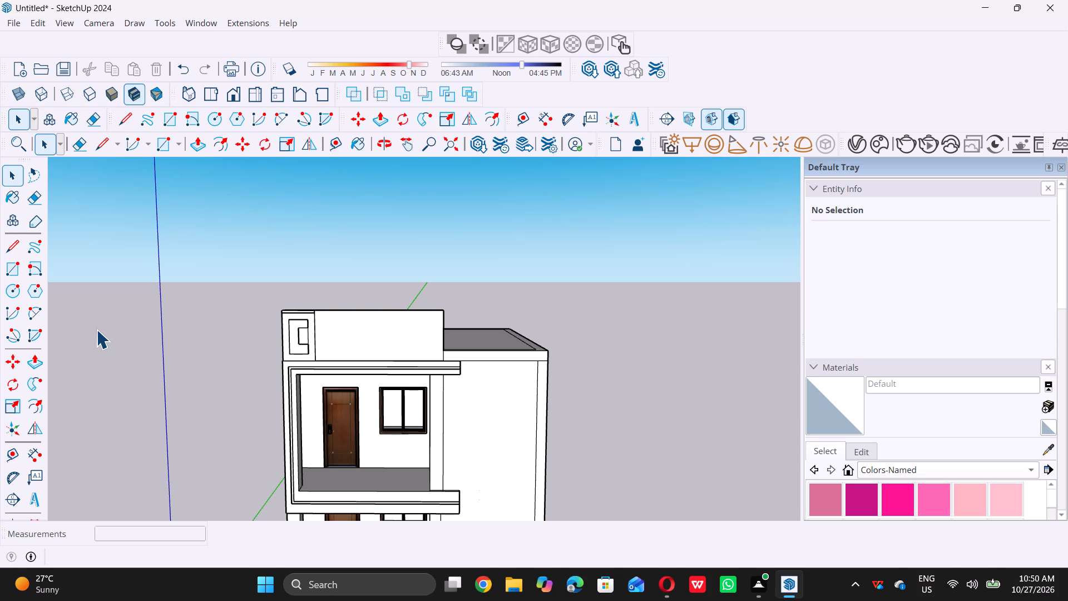
{"action": "scroll", "coordinate": [345, 311], "scroll_direction": "down", "scroll_amount": 4}
{"action": "middle_click_drag", "start_coordinate": [310, 328], "coordinate": [318, 307]}
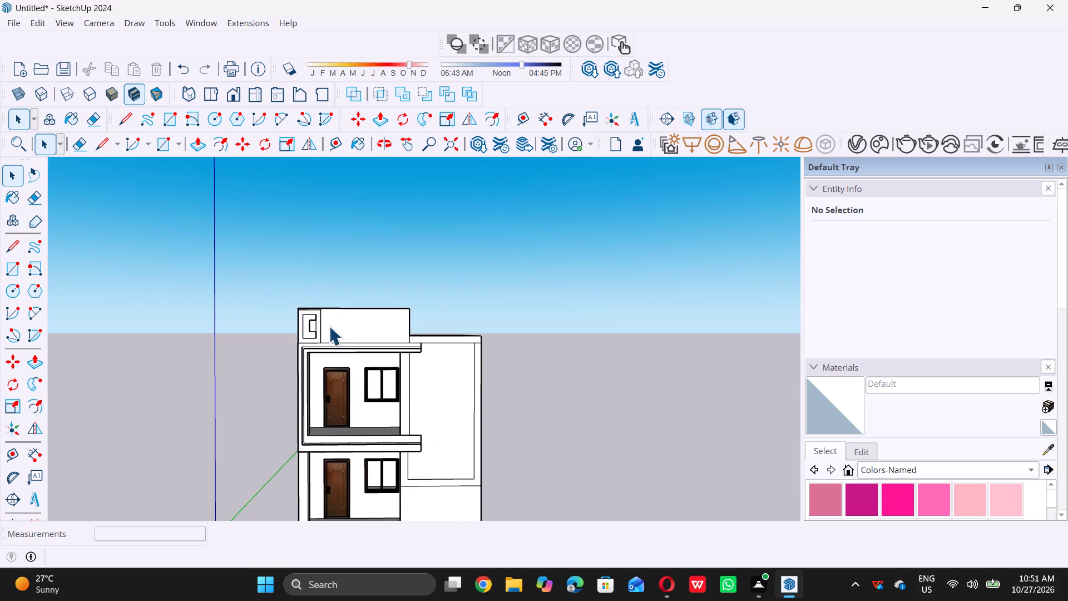
Push/Pull the inner rectangular block's face in the panel's recess outward 1/2" so it is flush with the top strip.
{"action": "scroll", "coordinate": [329, 326], "scroll_direction": "up", "scroll_amount": 17}
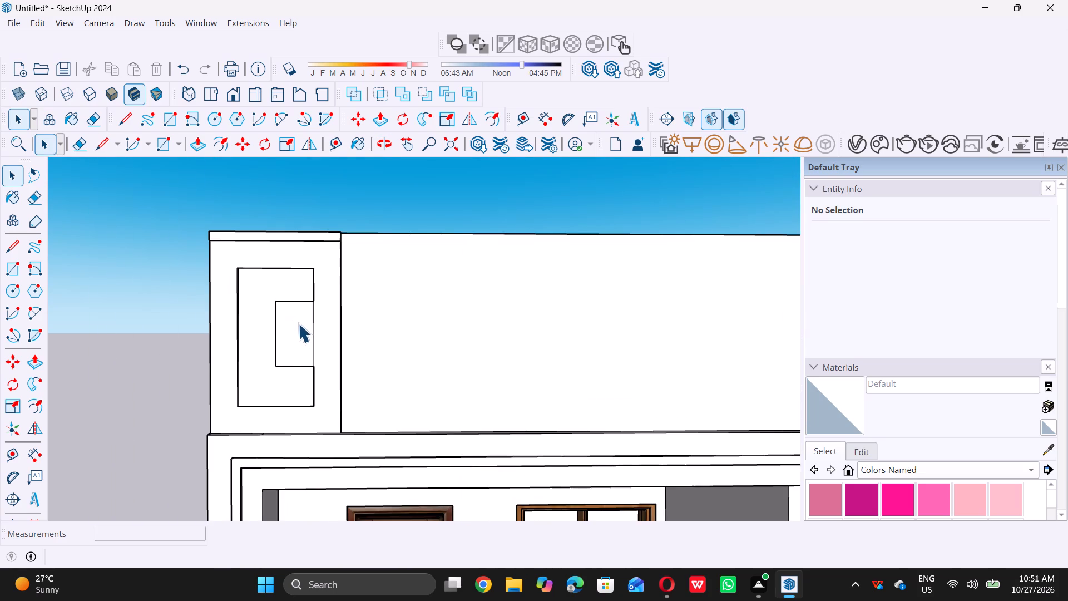
{"action": "middle_click_drag", "start_coordinate": [293, 326], "coordinate": [165, 376]}
{"action": "scroll", "coordinate": [281, 326], "scroll_direction": "up", "scroll_amount": 4}
{"action": "left_click", "coordinate": [283, 325]}
{"action": "key", "text": "p"}
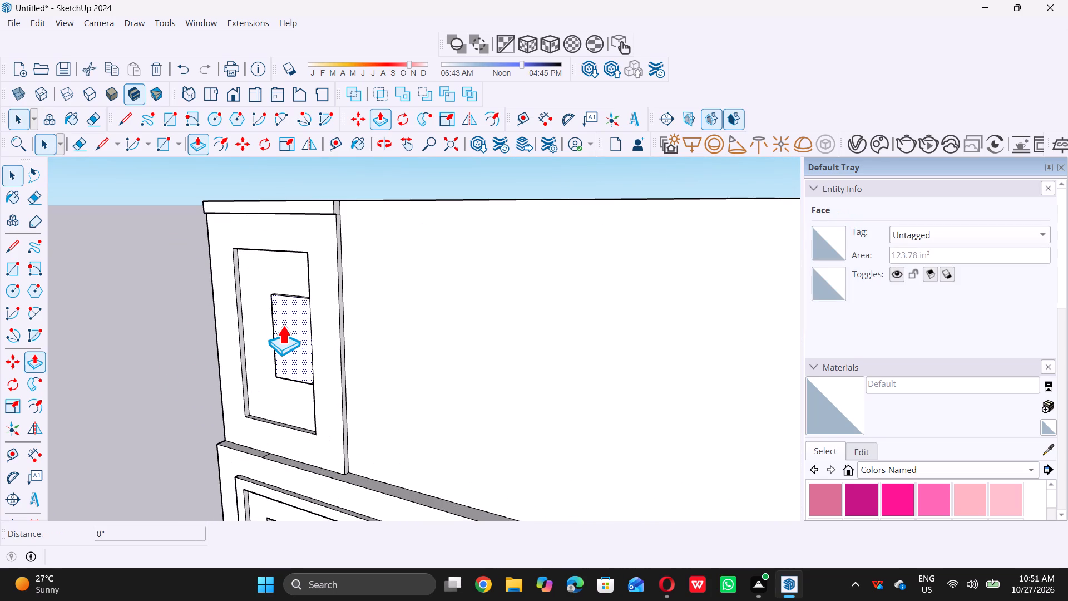
{"action": "left_click", "coordinate": [283, 325]}
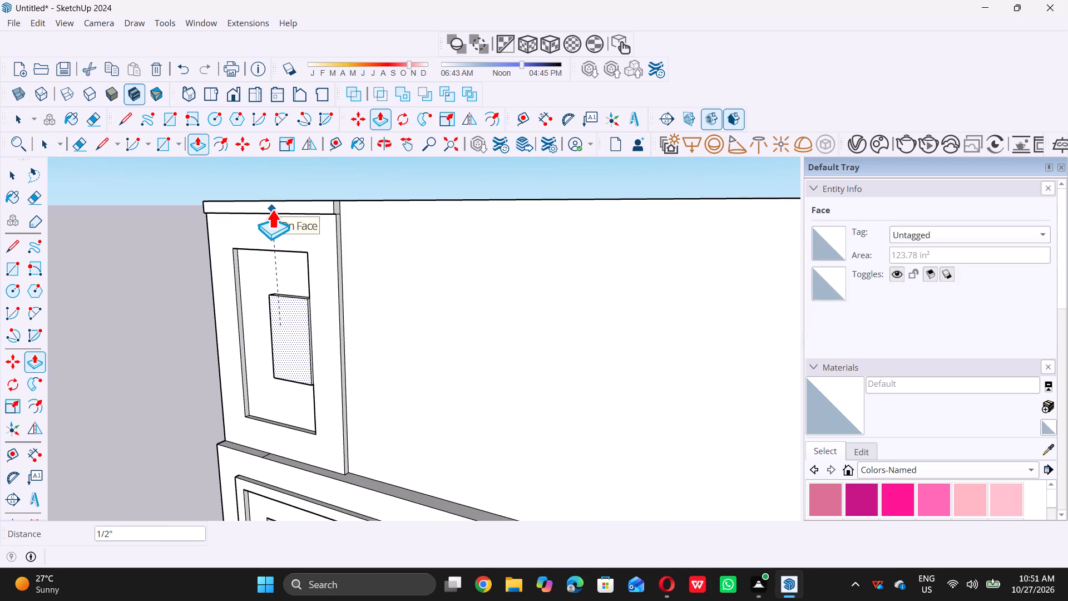
{"action": "double_click", "coordinate": [268, 213]}
{"action": "key", "text": "space"}
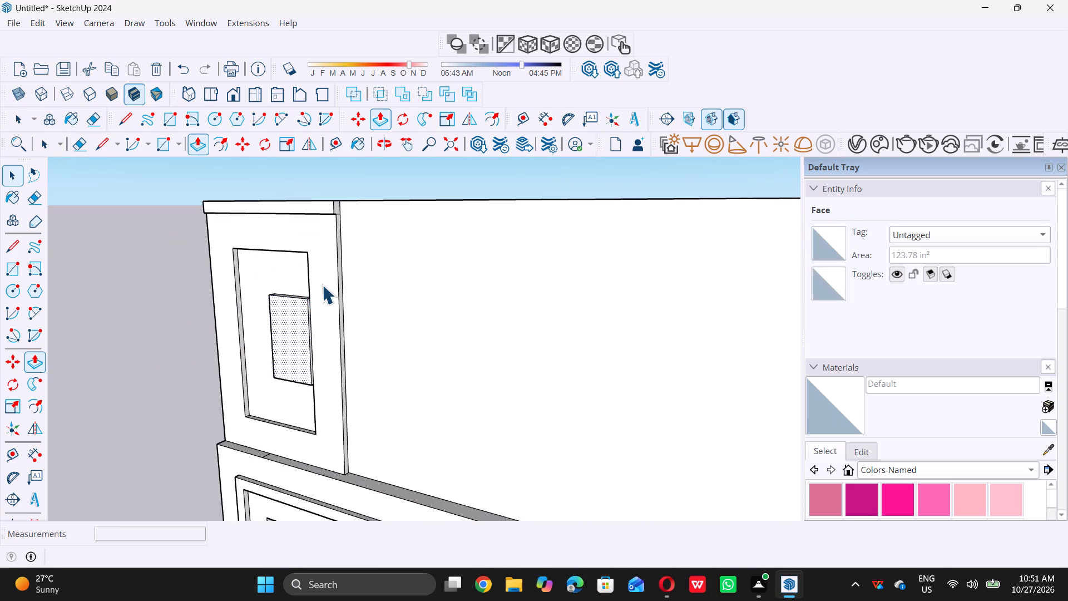
Examine how the parapet's end panel meets the ledge and wall below it, from the front and the side.
{"action": "scroll", "coordinate": [323, 288], "scroll_direction": "down", "scroll_amount": 11}
{"action": "middle_click_drag", "start_coordinate": [352, 346], "coordinate": [481, 331]}
{"action": "scroll", "coordinate": [424, 357], "scroll_direction": "down", "scroll_amount": 5}
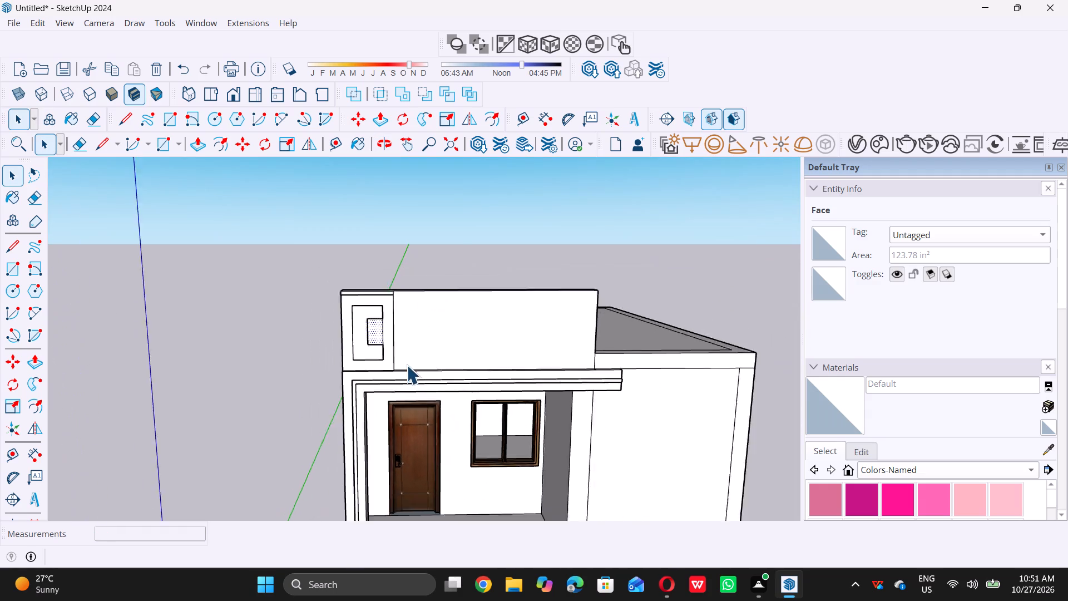
{"action": "scroll", "coordinate": [407, 365], "scroll_direction": "down", "scroll_amount": 1}
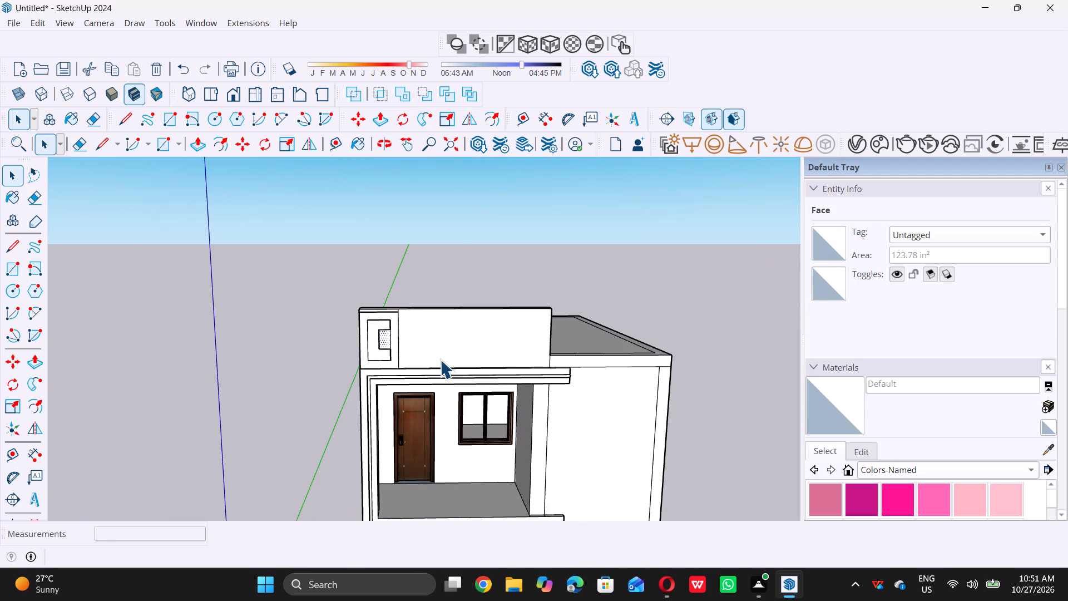
{"action": "key", "text": "t"}
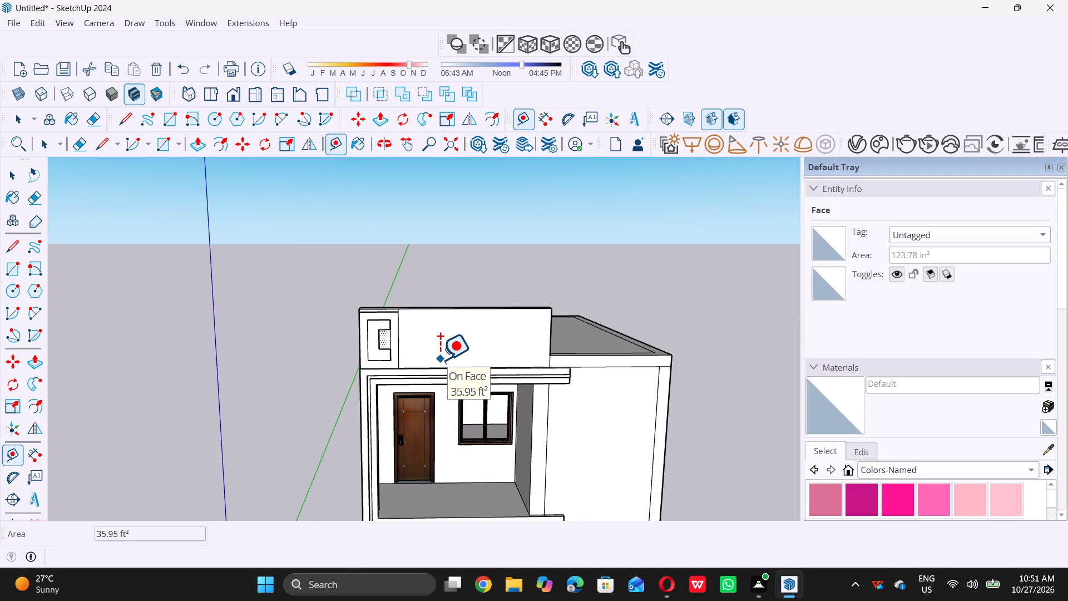
{"action": "scroll", "coordinate": [399, 344], "scroll_direction": "up", "scroll_amount": 4}
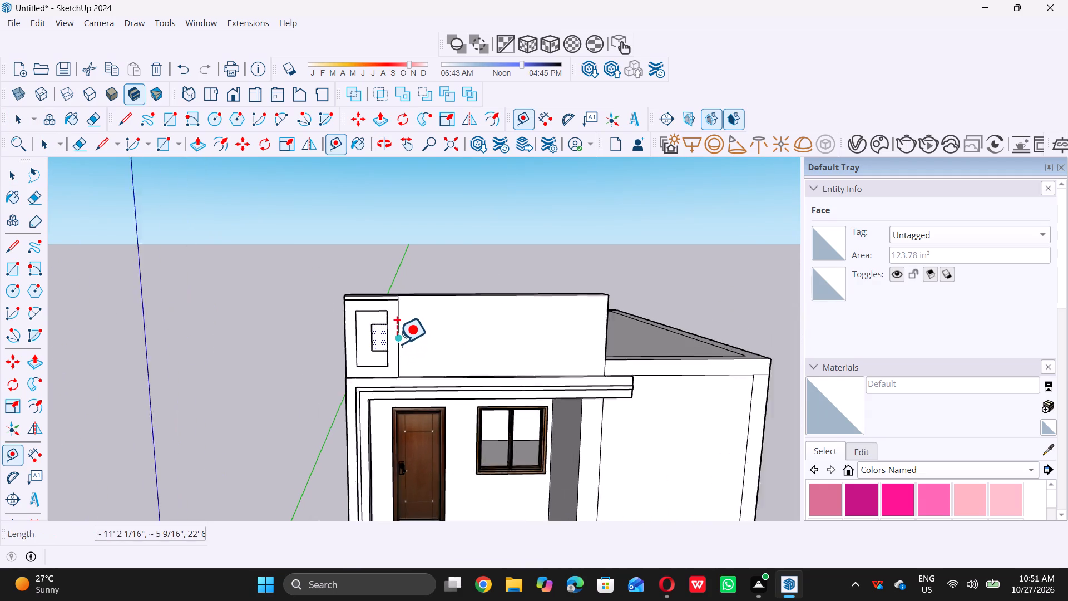
{"action": "scroll", "coordinate": [397, 343], "scroll_direction": "up", "scroll_amount": 6}
{"action": "middle_click_drag", "start_coordinate": [393, 357], "coordinate": [398, 366]}
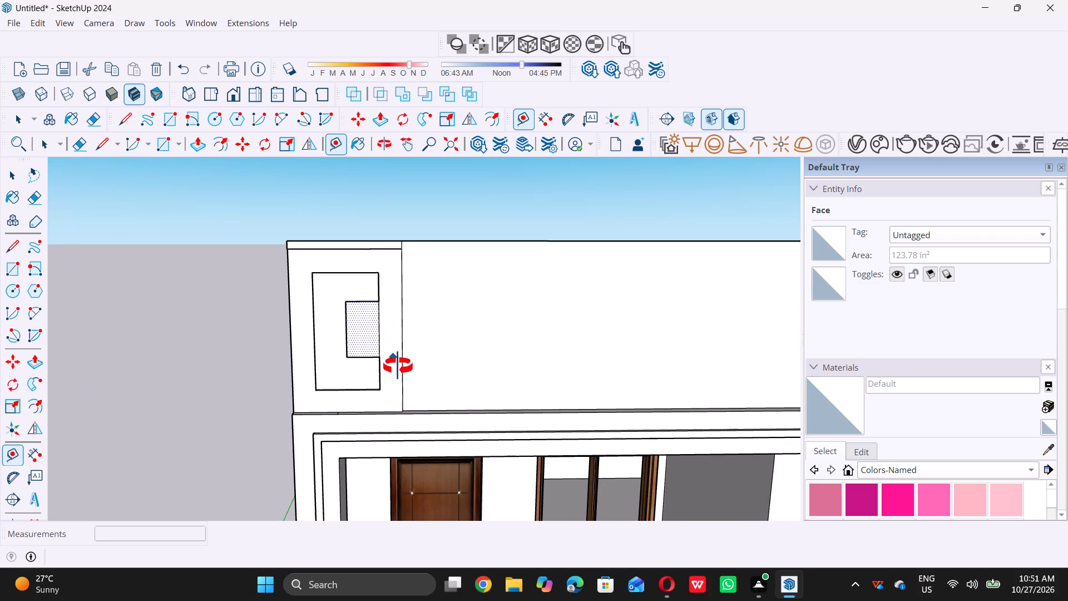
{"action": "middle_click_drag", "start_coordinate": [398, 366], "coordinate": [416, 398]}
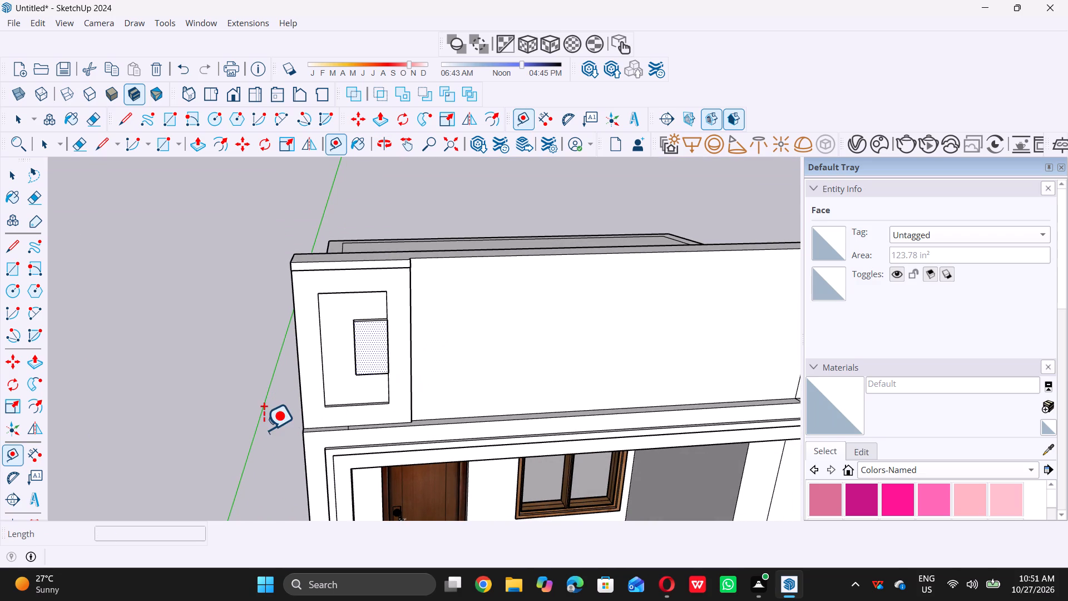
{"action": "scroll", "coordinate": [304, 408], "scroll_direction": "down", "scroll_amount": 4}
{"action": "middle_click_drag", "start_coordinate": [276, 416], "coordinate": [468, 418]}
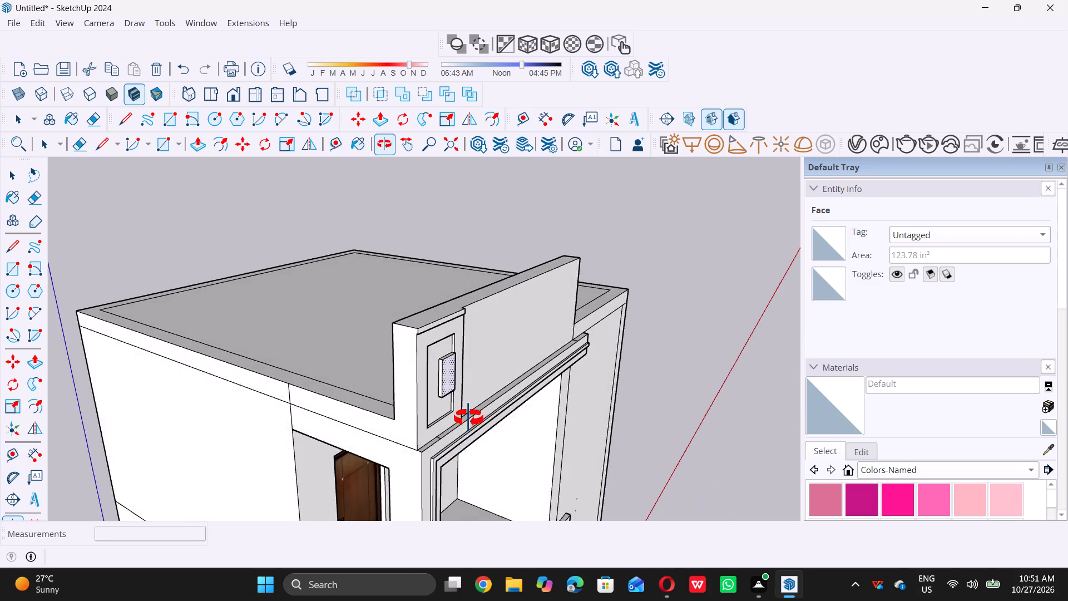
{"action": "middle_click_drag", "start_coordinate": [468, 418], "coordinate": [502, 416]}
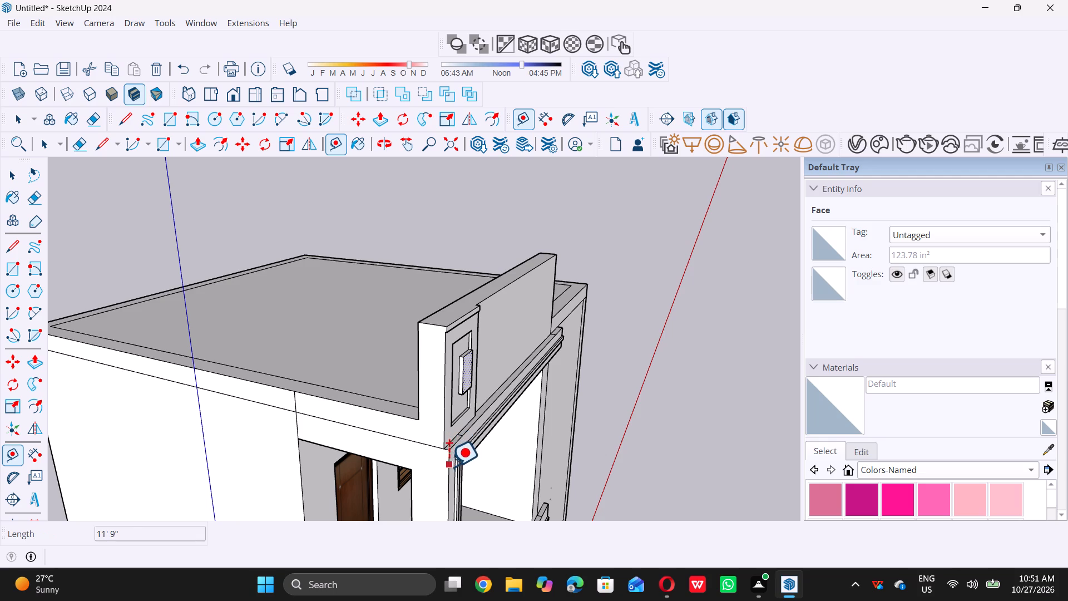
{"action": "scroll", "coordinate": [442, 398], "scroll_direction": "down", "scroll_amount": 5}
{"action": "scroll", "coordinate": [436, 459], "scroll_direction": "up", "scroll_amount": 5}
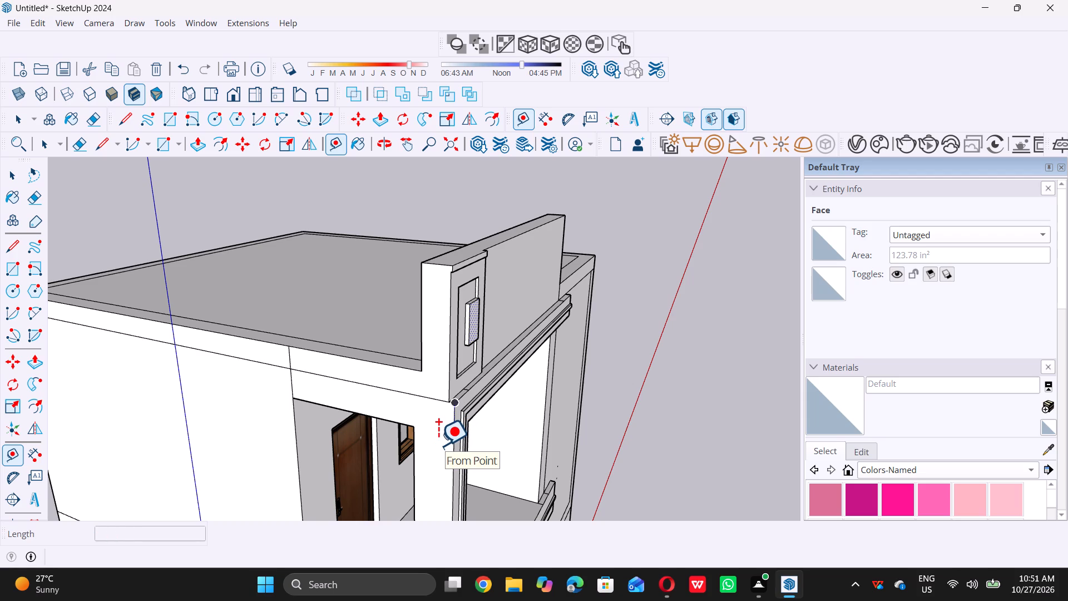
{"action": "key", "text": "space"}
Push/Pull the end panel's border face outward until it is flush with the front face of the facade frame below.
{"action": "scroll", "coordinate": [455, 420], "scroll_direction": "up", "scroll_amount": 2}
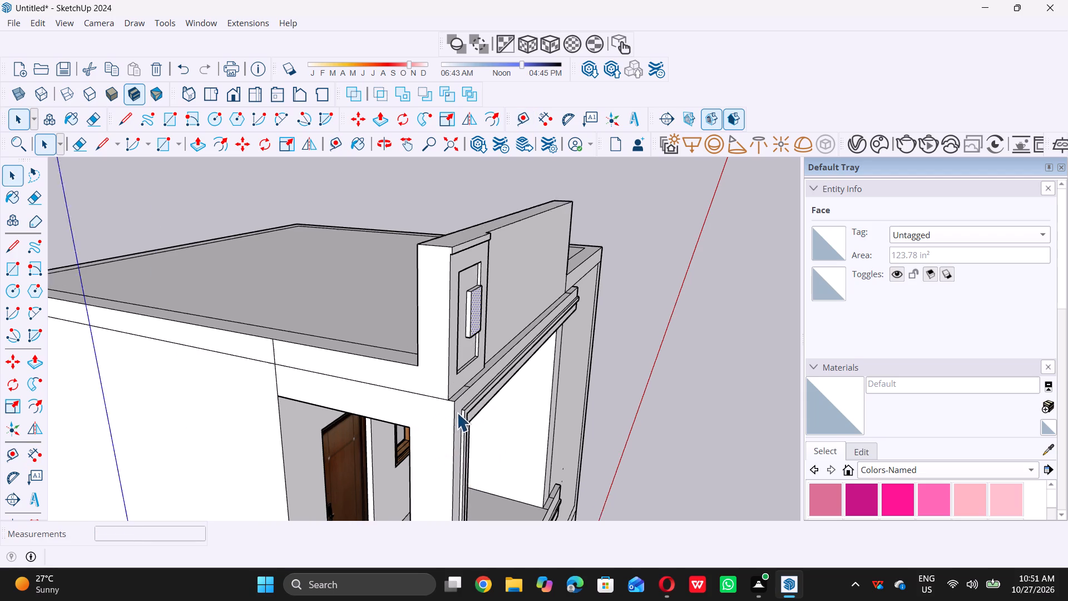
{"action": "scroll", "coordinate": [457, 412], "scroll_direction": "up", "scroll_amount": 5}
{"action": "left_click", "coordinate": [448, 364]}
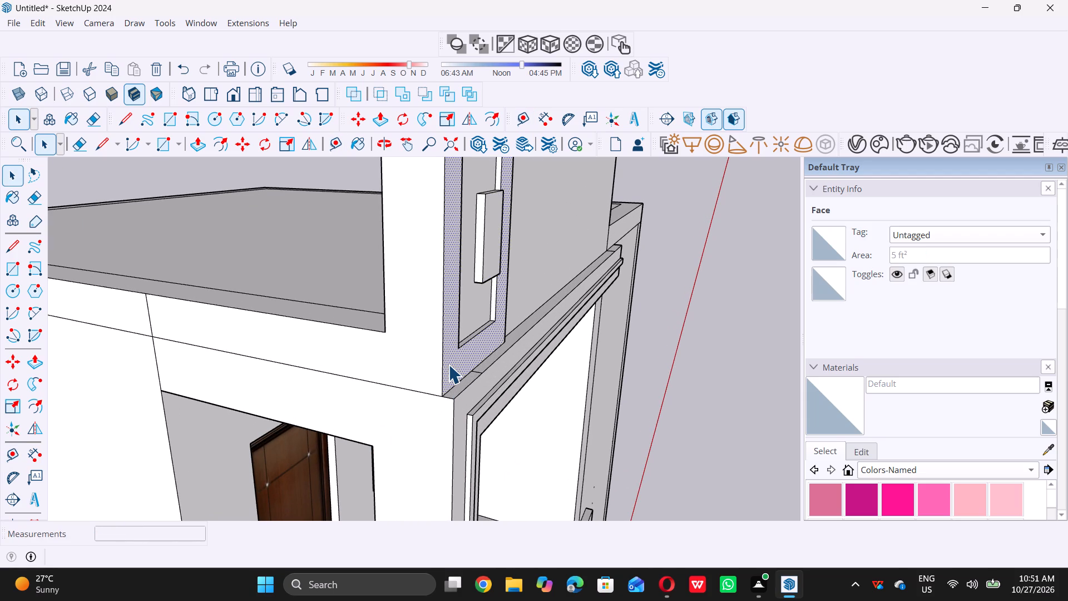
{"action": "key", "text": "p"}
{"action": "double_click", "coordinate": [448, 364]}
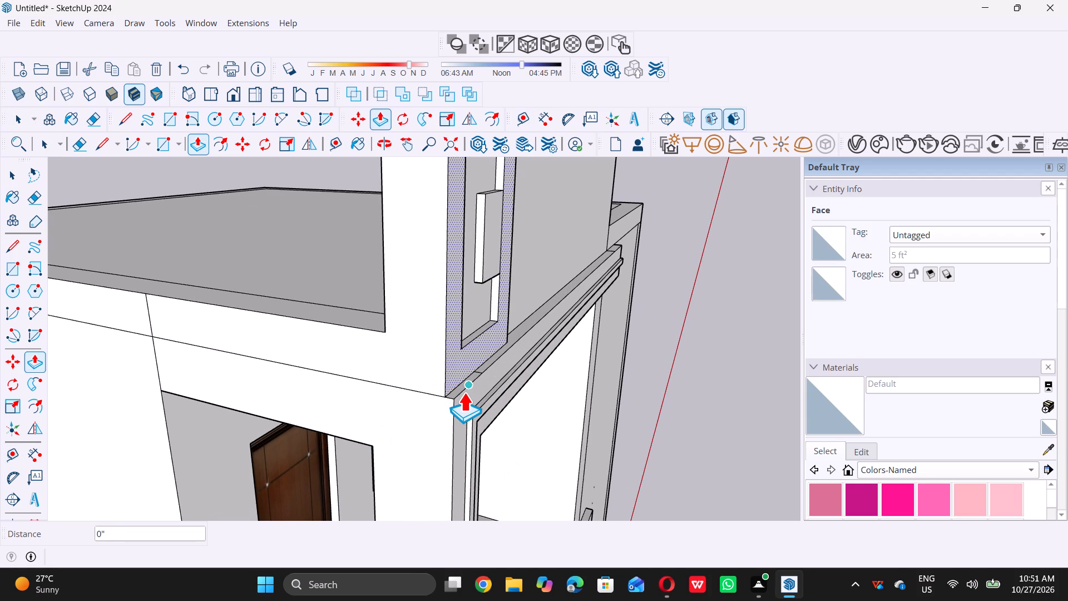
{"action": "left_click", "coordinate": [464, 392]}
{"action": "scroll", "coordinate": [454, 382], "scroll_direction": "up", "scroll_amount": 6}
{"action": "left_click", "coordinate": [445, 361]}
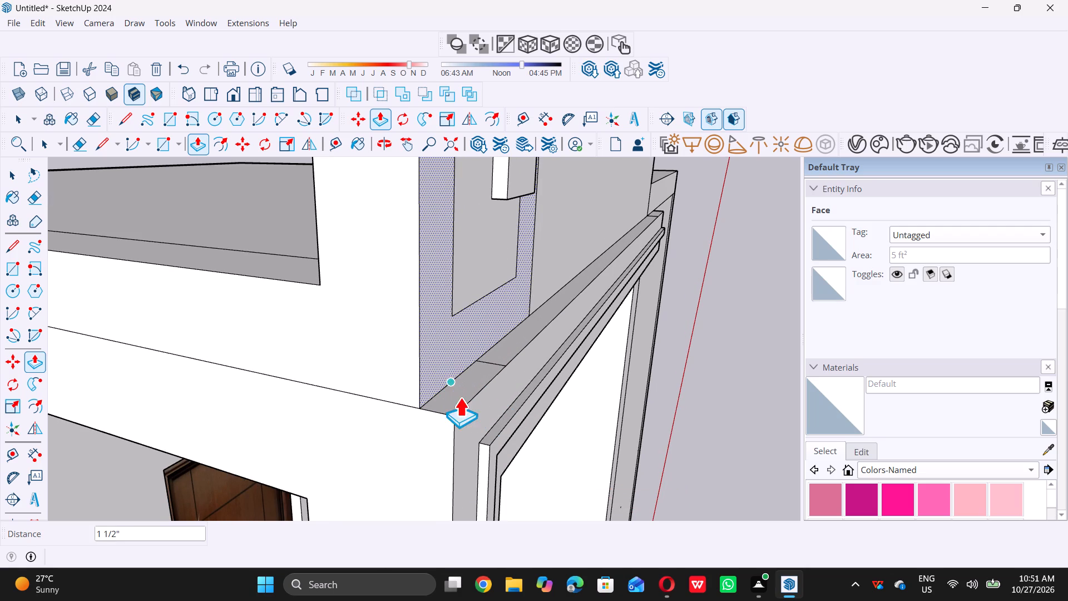
{"action": "left_click", "coordinate": [442, 353]}
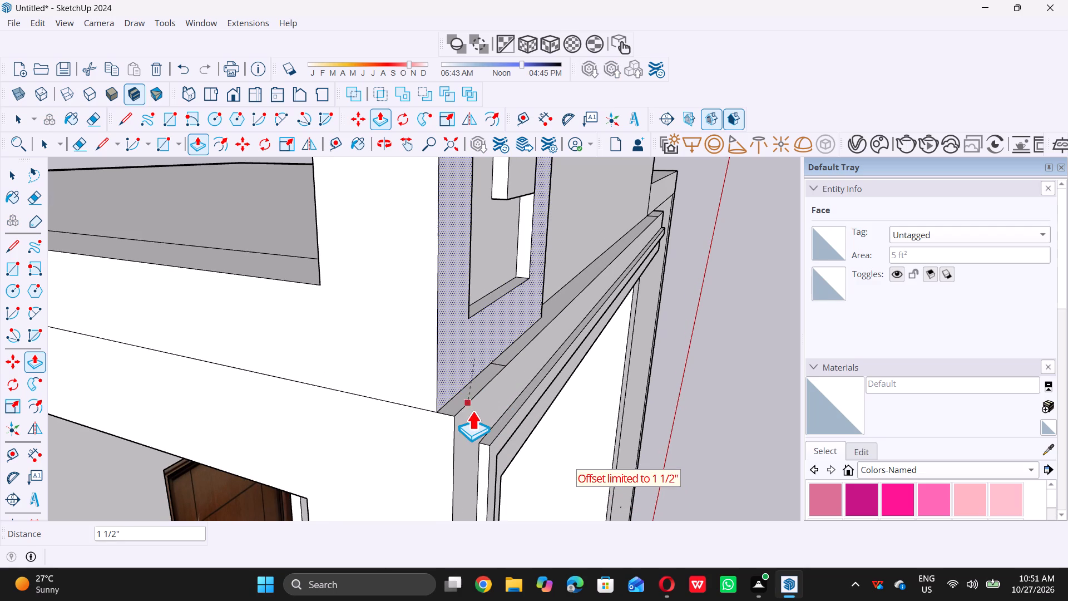
{"action": "left_click", "coordinate": [473, 411]}
{"action": "left_click", "coordinate": [449, 356]}
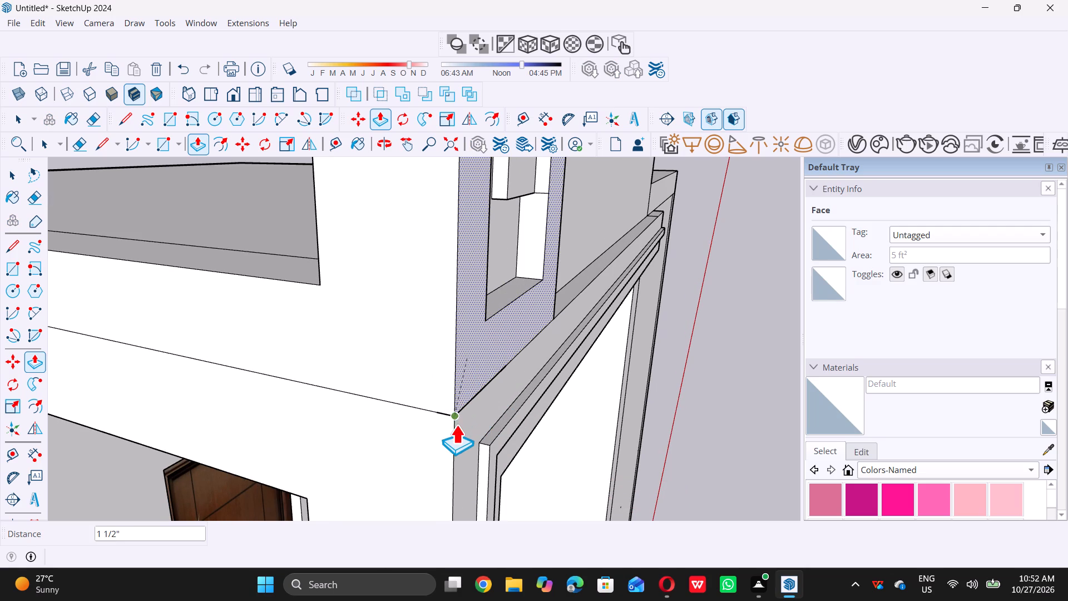
{"action": "double_click", "coordinate": [452, 432]}
{"action": "key", "text": "space"}
{"action": "scroll", "coordinate": [439, 445], "scroll_direction": "down", "scroll_amount": 4}
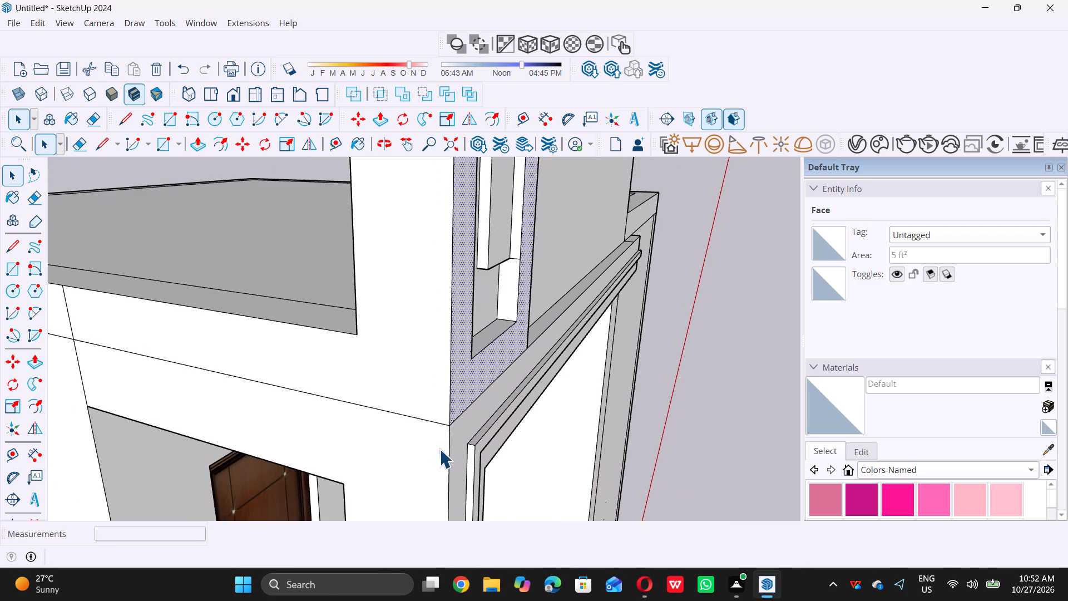
Push/Pull the panel's top strip face outward about 2 5/8" so it slightly overhangs the border face.
{"action": "scroll", "coordinate": [439, 449], "scroll_direction": "down", "scroll_amount": 9}
{"action": "middle_click_drag", "start_coordinate": [468, 347], "coordinate": [235, 296]}
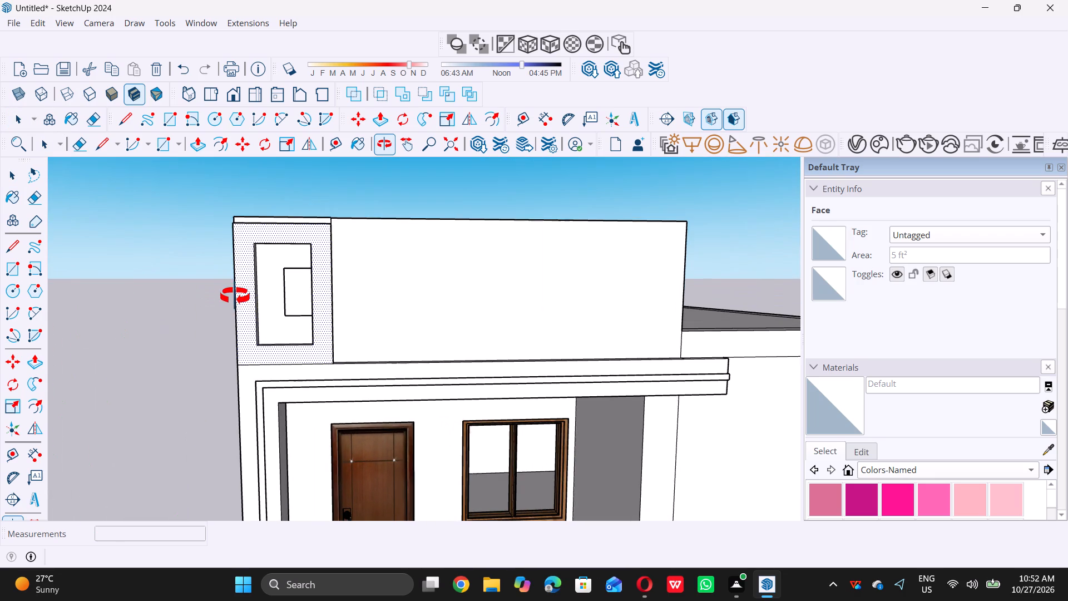
{"action": "middle_click_drag", "start_coordinate": [235, 296], "coordinate": [411, 351]}
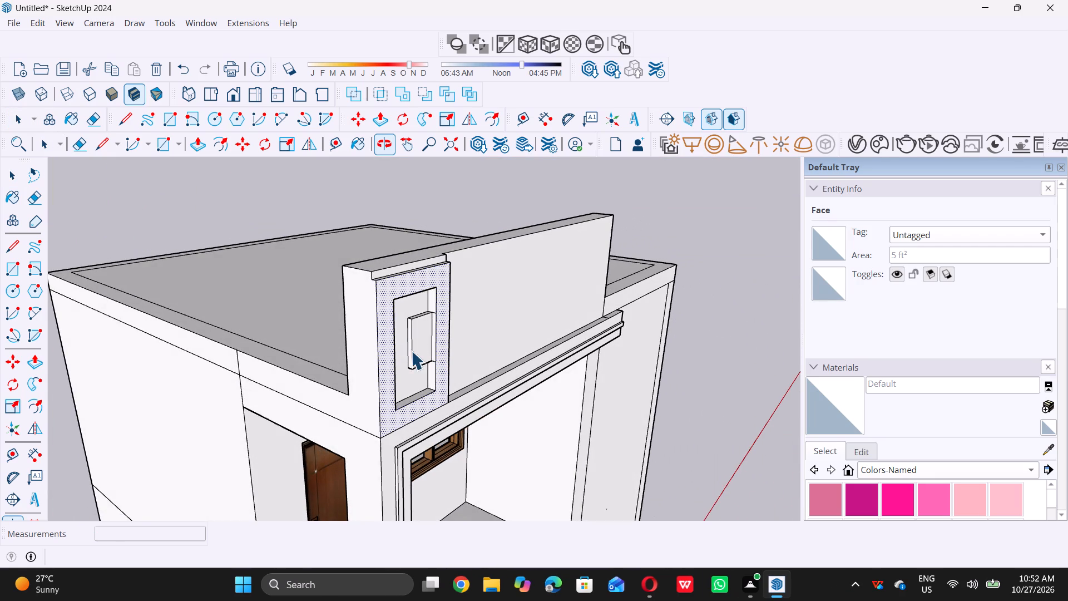
{"action": "scroll", "coordinate": [400, 268], "scroll_direction": "up", "scroll_amount": 10}
{"action": "left_click", "coordinate": [383, 276]}
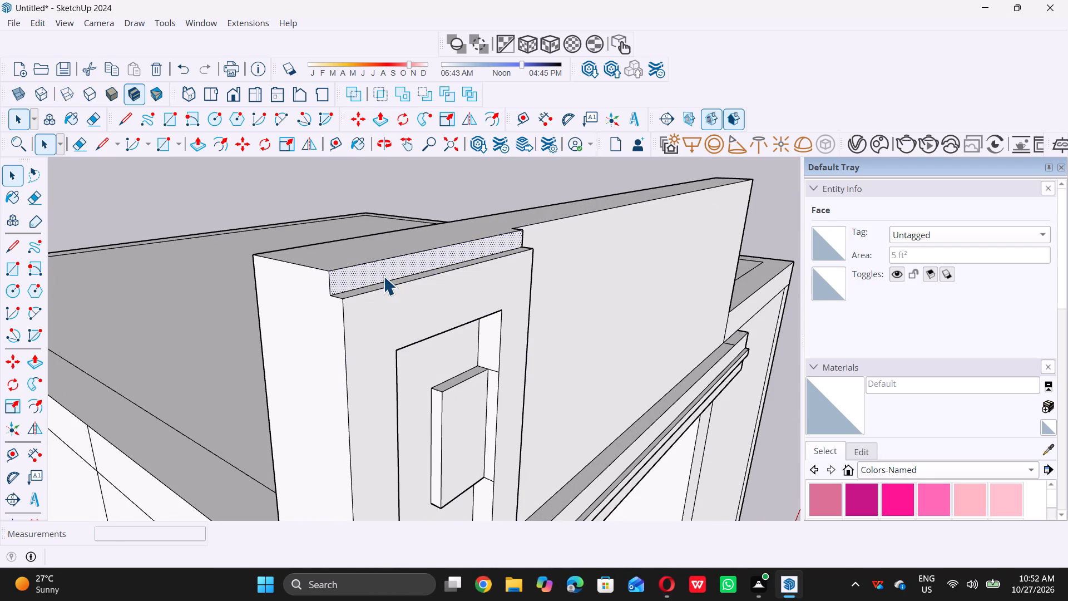
{"action": "key", "text": "p"}
{"action": "left_click", "coordinate": [382, 268]}
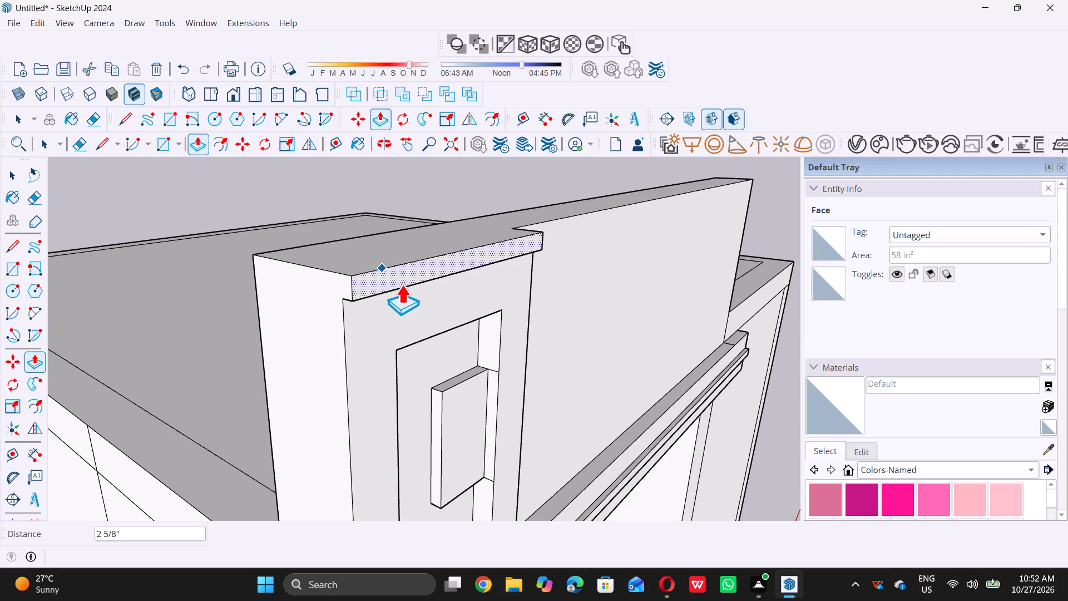
{"action": "left_click", "coordinate": [402, 284]}
{"action": "key", "text": "space"}
{"action": "scroll", "coordinate": [424, 323], "scroll_direction": "down", "scroll_amount": 9}
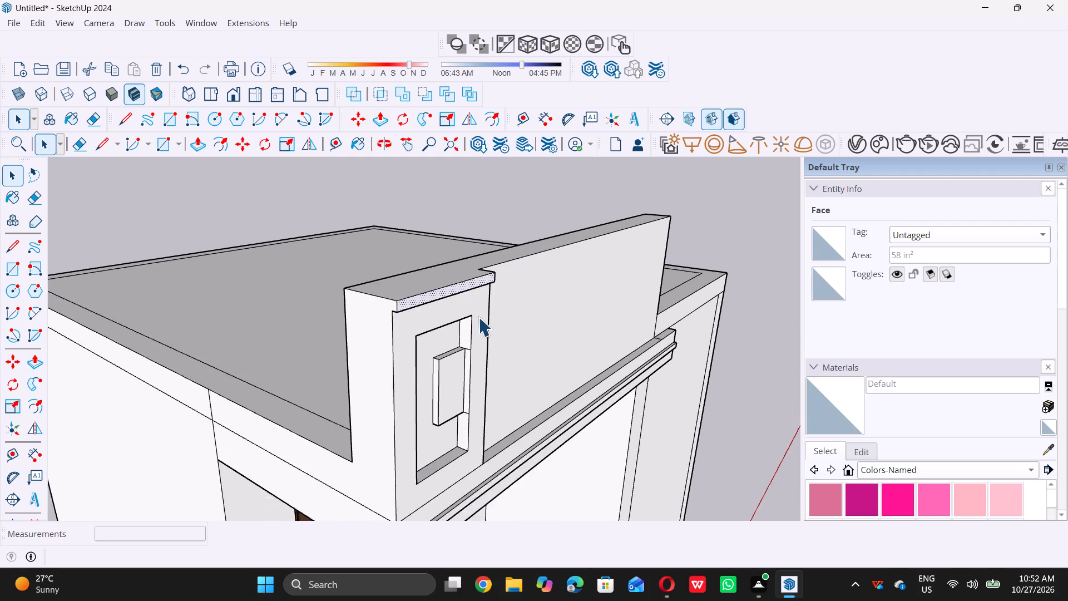
Examine the parapet's end panel and the whole front facade from low, frontal and raised viewpoints.
{"action": "scroll", "coordinate": [478, 317], "scroll_direction": "down", "scroll_amount": 7}
{"action": "middle_click_drag", "start_coordinate": [500, 350], "coordinate": [261, 317]}
{"action": "scroll", "coordinate": [270, 327], "scroll_direction": "down", "scroll_amount": 5}
{"action": "middle_click_drag", "start_coordinate": [255, 357], "coordinate": [315, 298]}
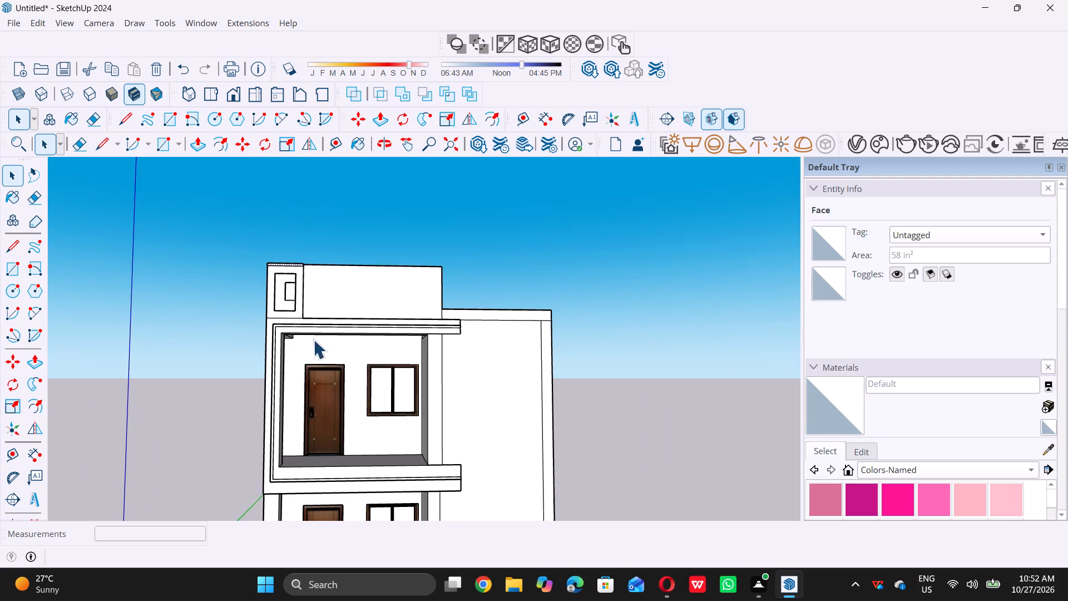
{"action": "scroll", "coordinate": [316, 370], "scroll_direction": "down", "scroll_amount": 6}
{"action": "scroll", "coordinate": [324, 431], "scroll_direction": "down", "scroll_amount": 3}
{"action": "middle_click_drag", "start_coordinate": [320, 373], "coordinate": [316, 338]}
{"action": "scroll", "coordinate": [311, 352], "scroll_direction": "up", "scroll_amount": 1}
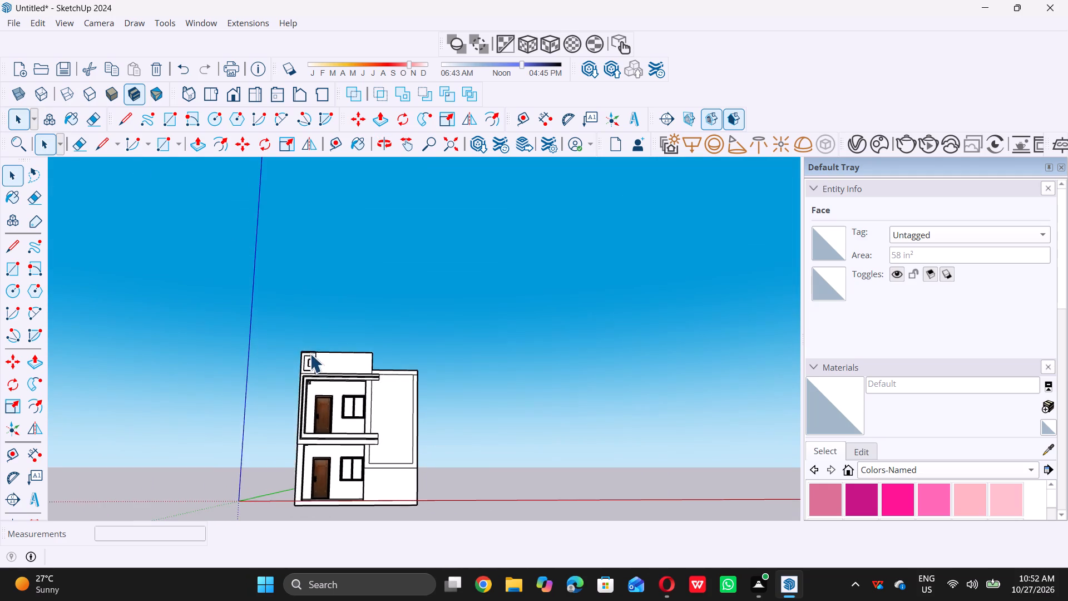
{"action": "scroll", "coordinate": [310, 353], "scroll_direction": "up", "scroll_amount": 16}
{"action": "scroll", "coordinate": [318, 375], "scroll_direction": "down", "scroll_amount": 4}
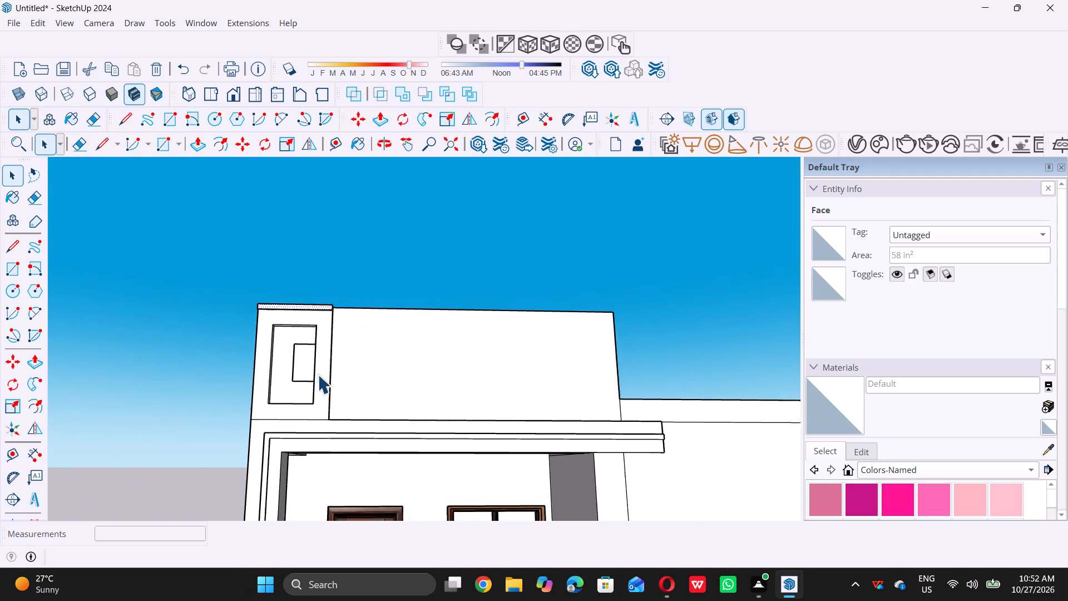
{"action": "scroll", "coordinate": [318, 375], "scroll_direction": "down", "scroll_amount": 2}
{"action": "middle_click_drag", "start_coordinate": [367, 332], "coordinate": [370, 423]}
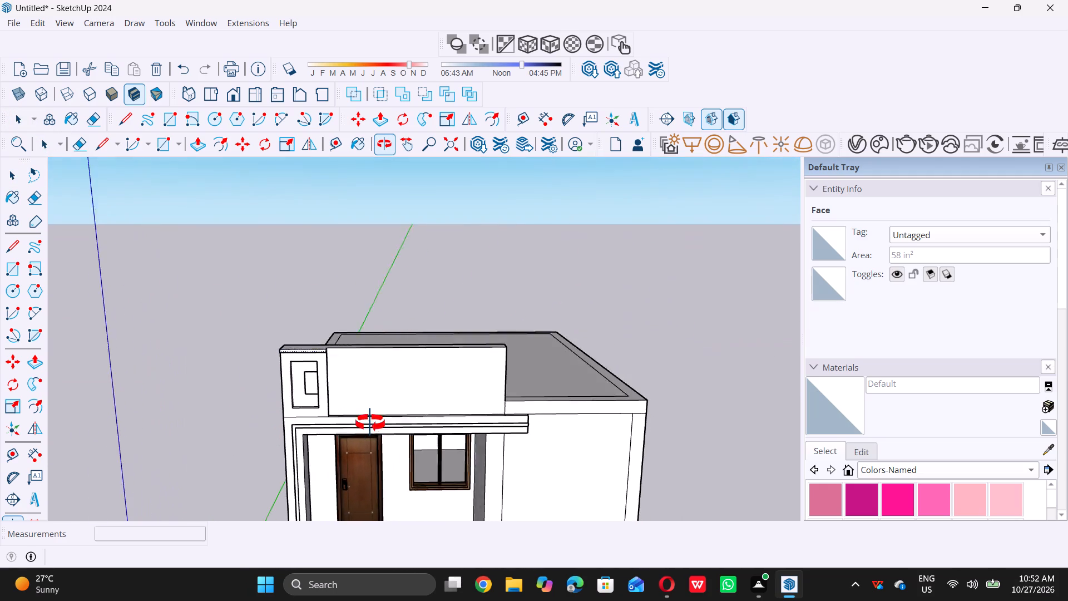
{"action": "middle_click_drag", "start_coordinate": [370, 423], "coordinate": [371, 416]}
{"action": "scroll", "coordinate": [367, 410], "scroll_direction": "down", "scroll_amount": 8}
{"action": "middle_click_drag", "start_coordinate": [410, 376], "coordinate": [401, 353]}
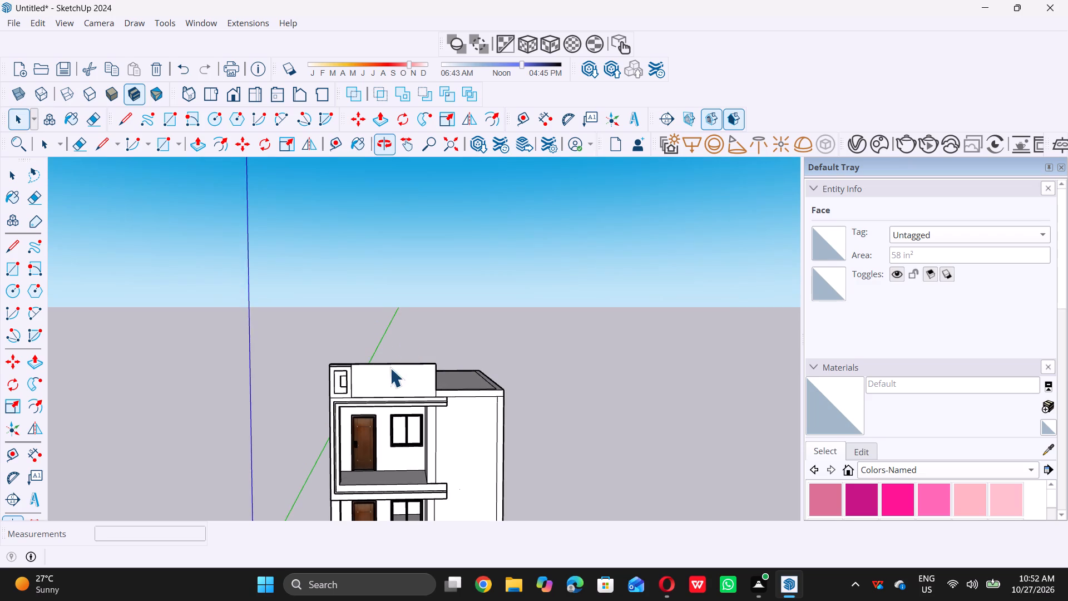
Place a vertical guide on the parapet's front face, about 4' 10 5/8" from the end panel's inner edge.
{"action": "middle_click_drag", "start_coordinate": [390, 372], "coordinate": [323, 351]}
{"action": "scroll", "coordinate": [346, 370], "scroll_direction": "up", "scroll_amount": 16}
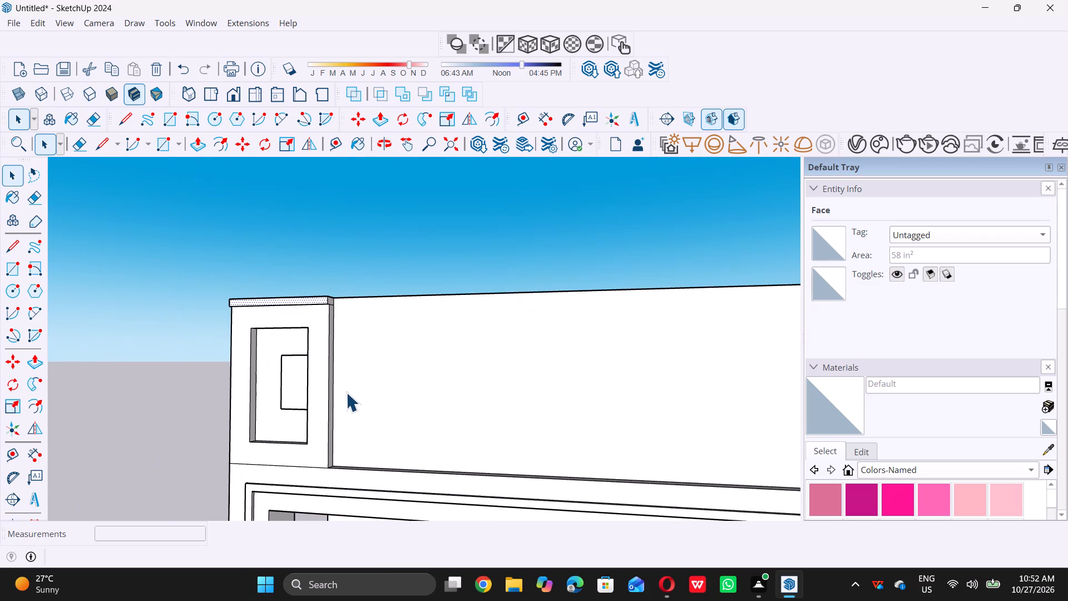
{"action": "key", "text": "t"}
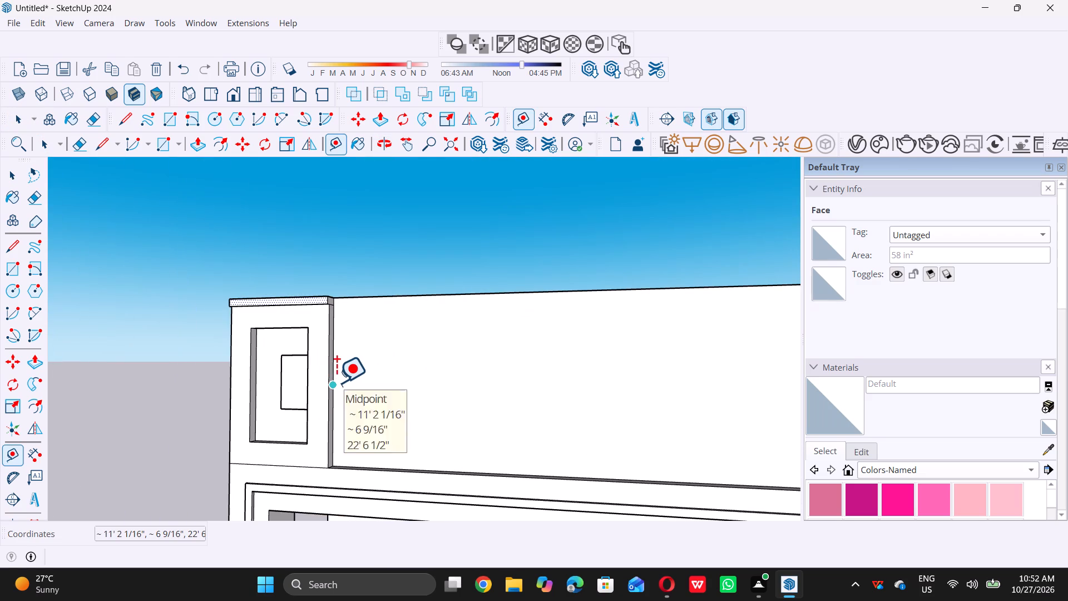
{"action": "left_click", "coordinate": [335, 382]}
{"action": "scroll", "coordinate": [337, 382], "scroll_direction": "down", "scroll_amount": 10}
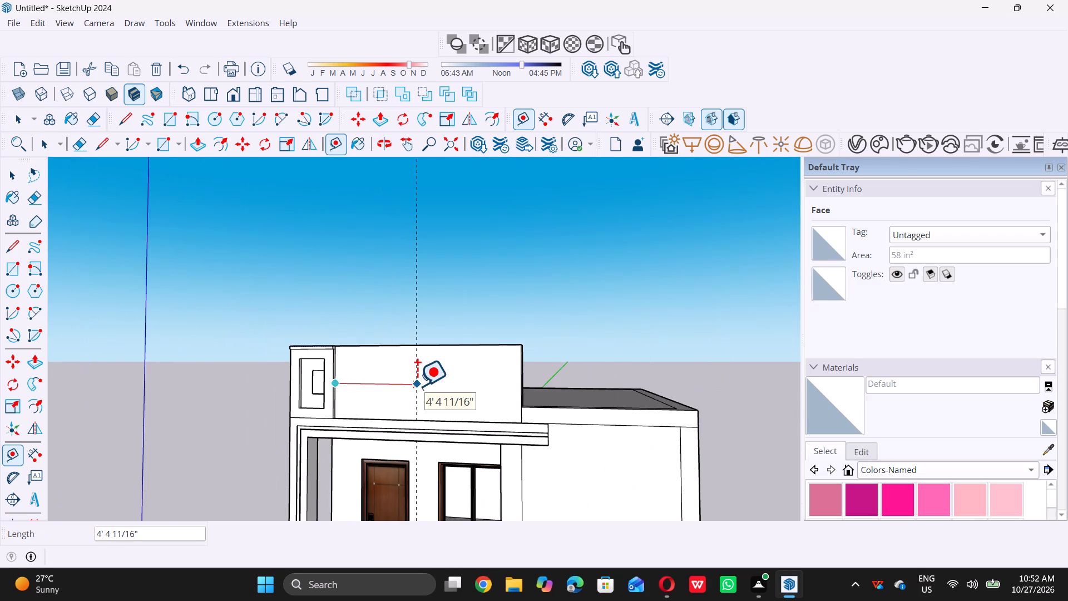
{"action": "middle_click_drag", "start_coordinate": [408, 391], "coordinate": [454, 405]}
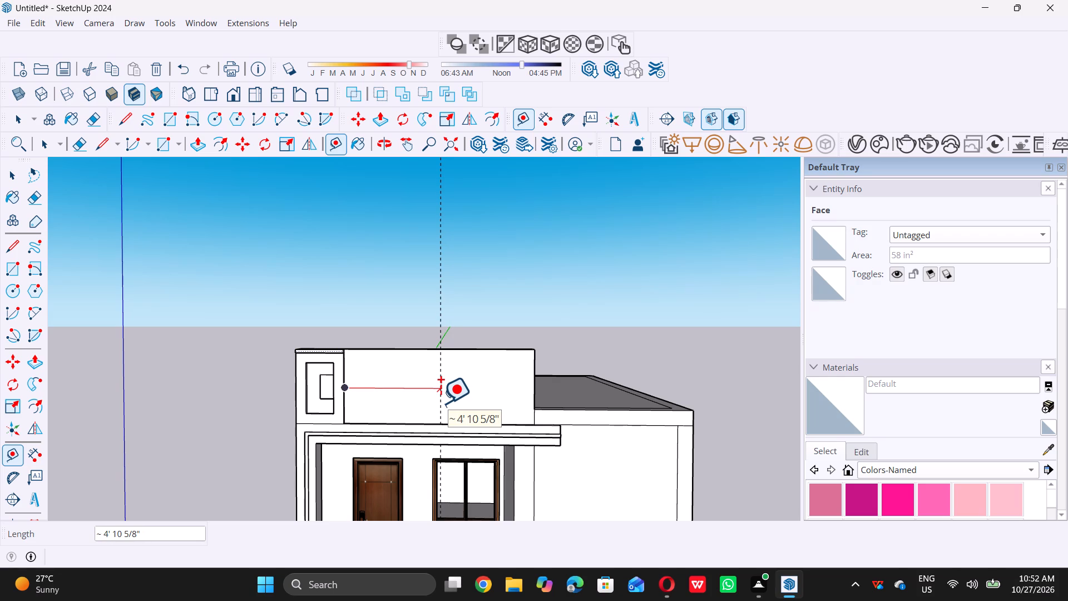
{"action": "left_click", "coordinate": [441, 403]}
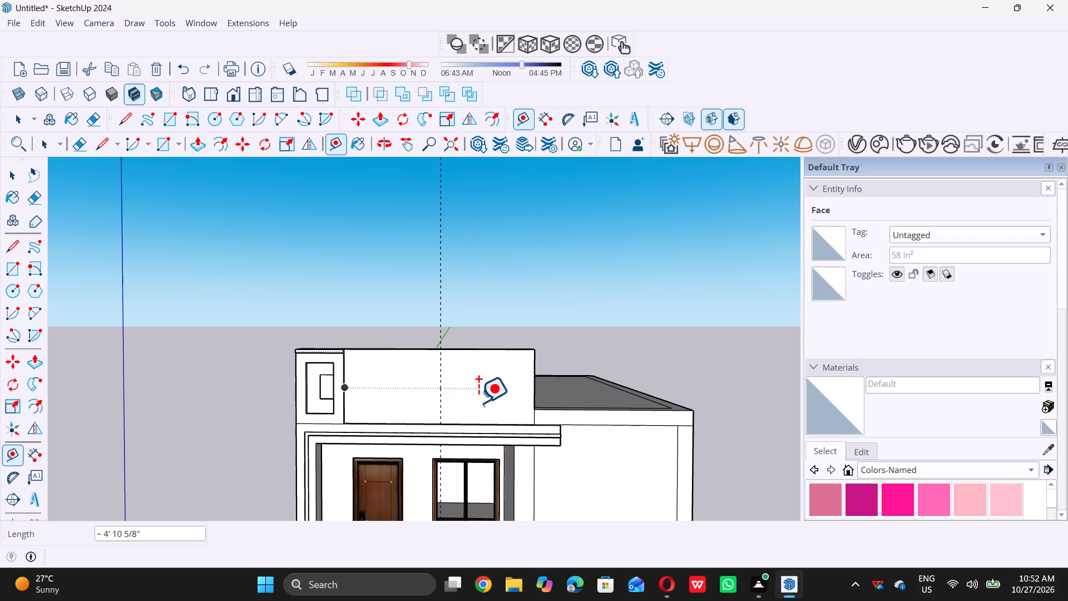
Add a second vertical guide about 10 1/16" beyond the first, farther from the end panel.
{"action": "key", "text": "space"}
{"action": "key", "text": "t"}
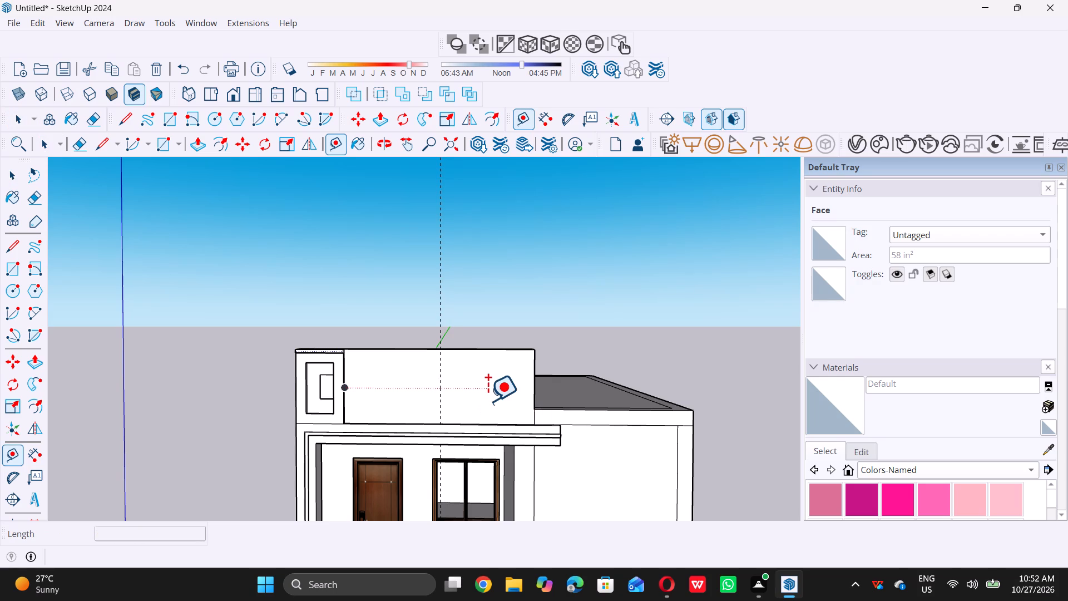
{"action": "left_click", "coordinate": [440, 371]}
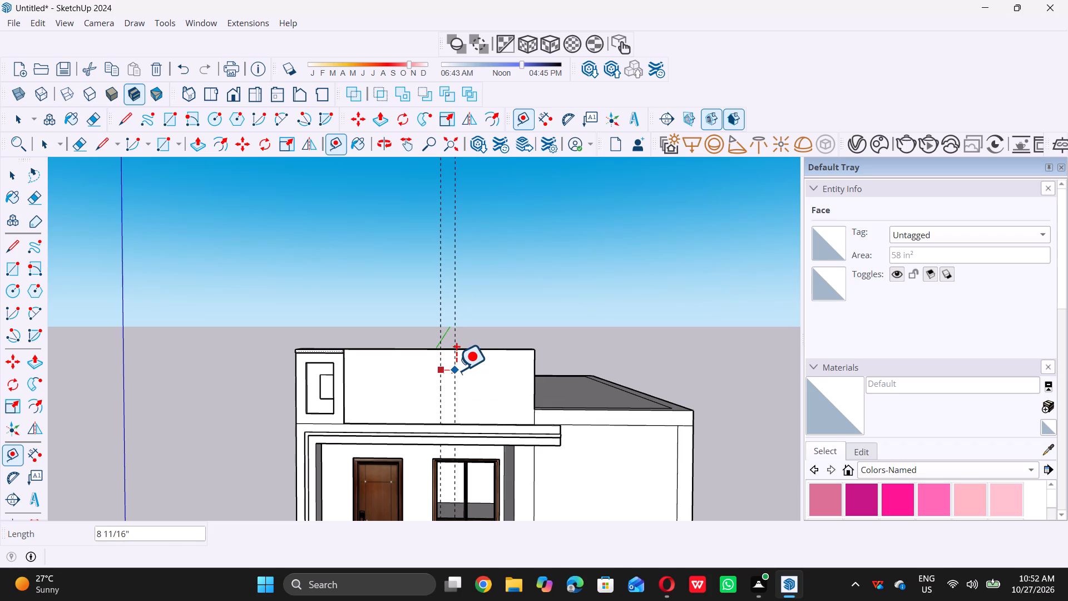
{"action": "left_click", "coordinate": [457, 370]}
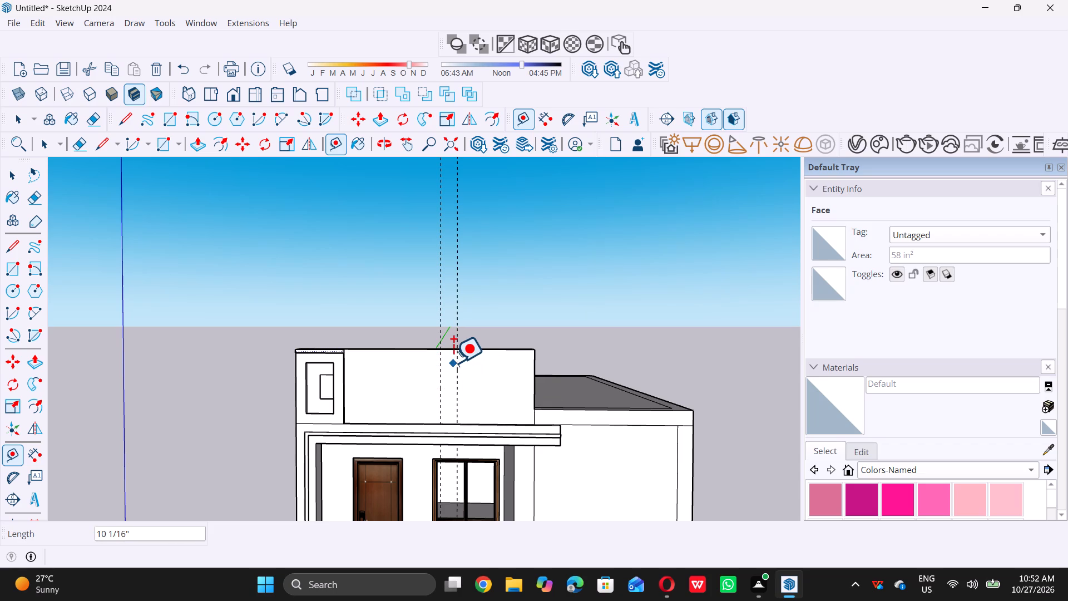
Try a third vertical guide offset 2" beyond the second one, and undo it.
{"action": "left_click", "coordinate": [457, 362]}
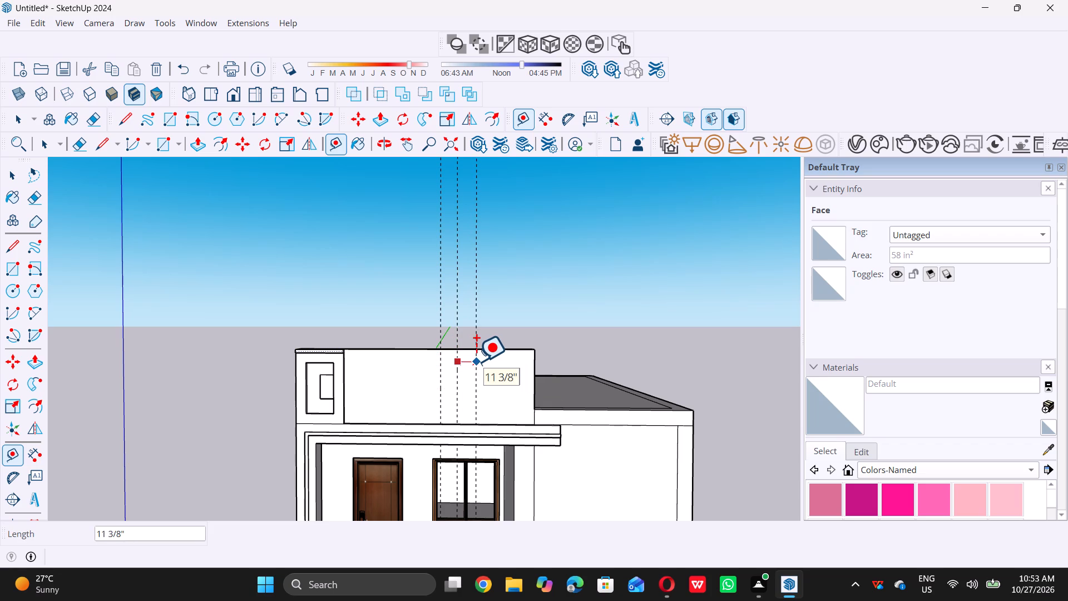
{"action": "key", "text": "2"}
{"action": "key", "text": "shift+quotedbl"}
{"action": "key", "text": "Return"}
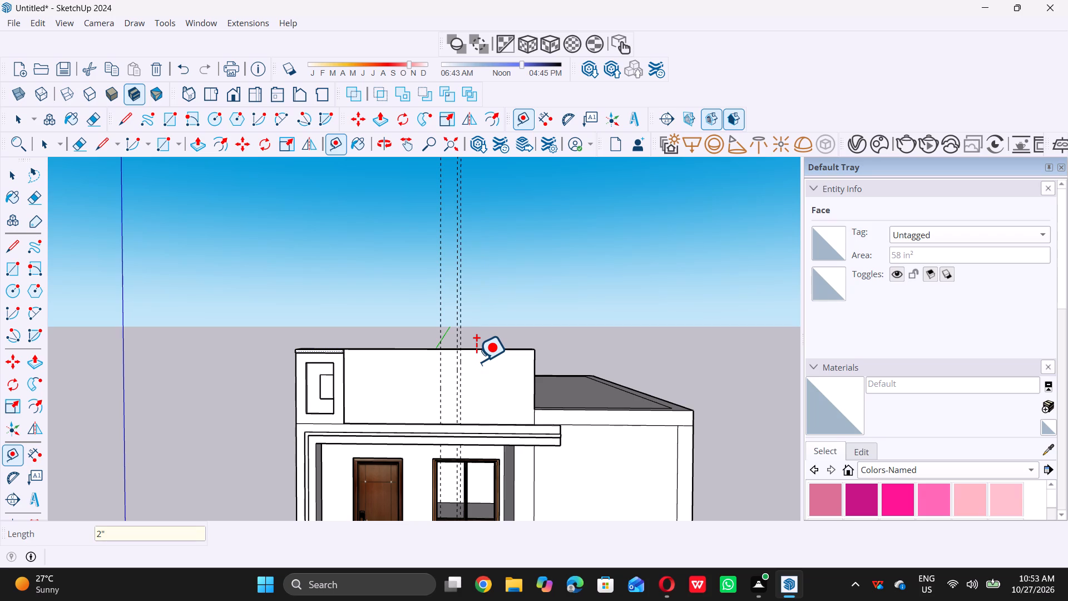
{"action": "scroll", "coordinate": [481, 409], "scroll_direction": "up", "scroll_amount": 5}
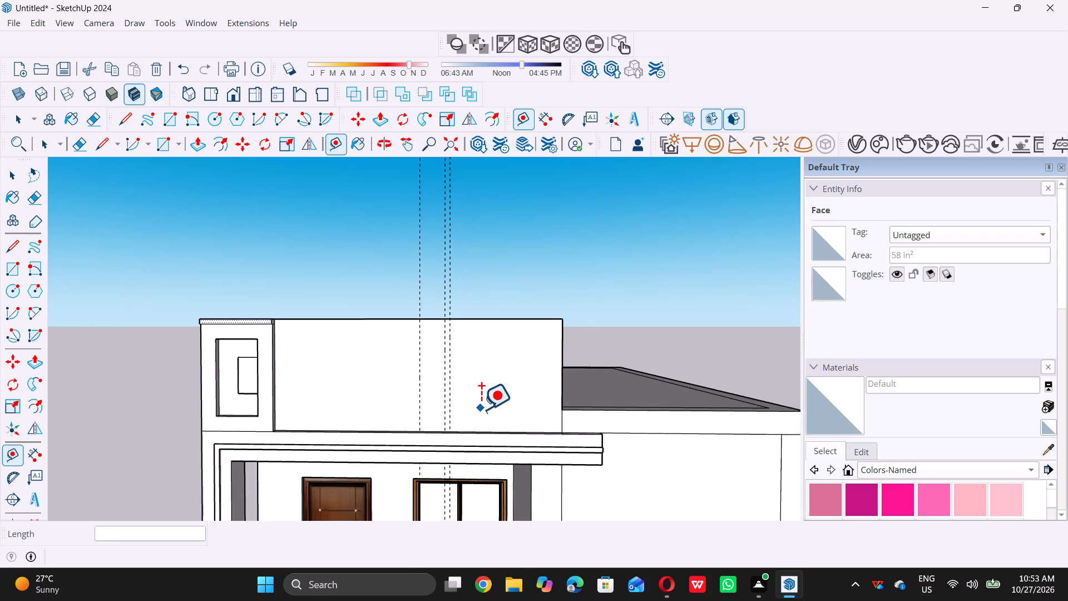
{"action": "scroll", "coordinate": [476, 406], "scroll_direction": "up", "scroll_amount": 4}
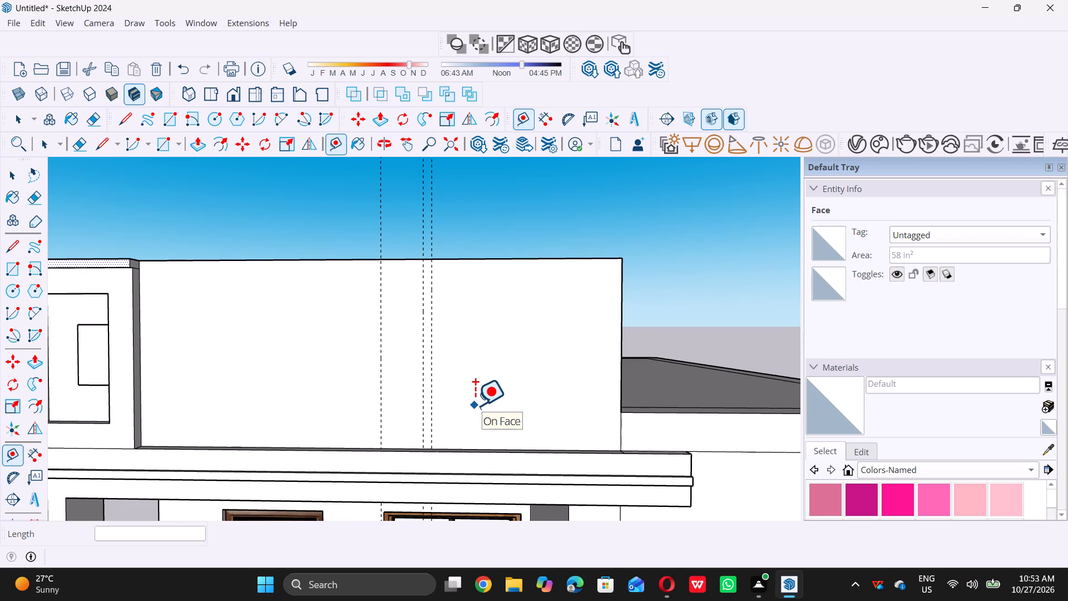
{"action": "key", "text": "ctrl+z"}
Add a third vertical guide offset 3" beyond the second one, away from the end panel.
{"action": "left_click", "coordinate": [422, 339]}
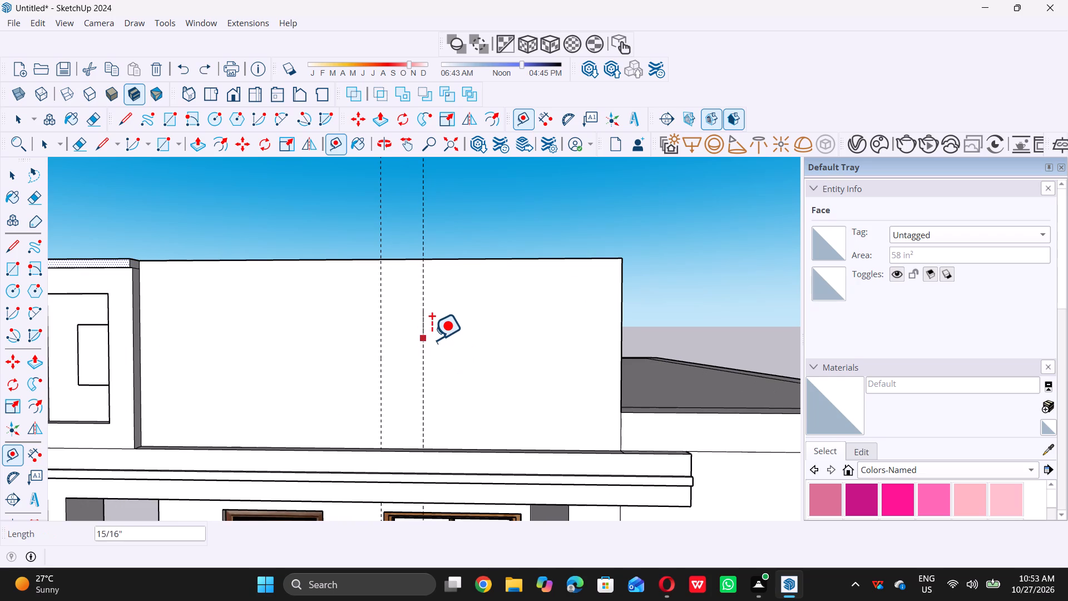
{"action": "key", "text": "3"}
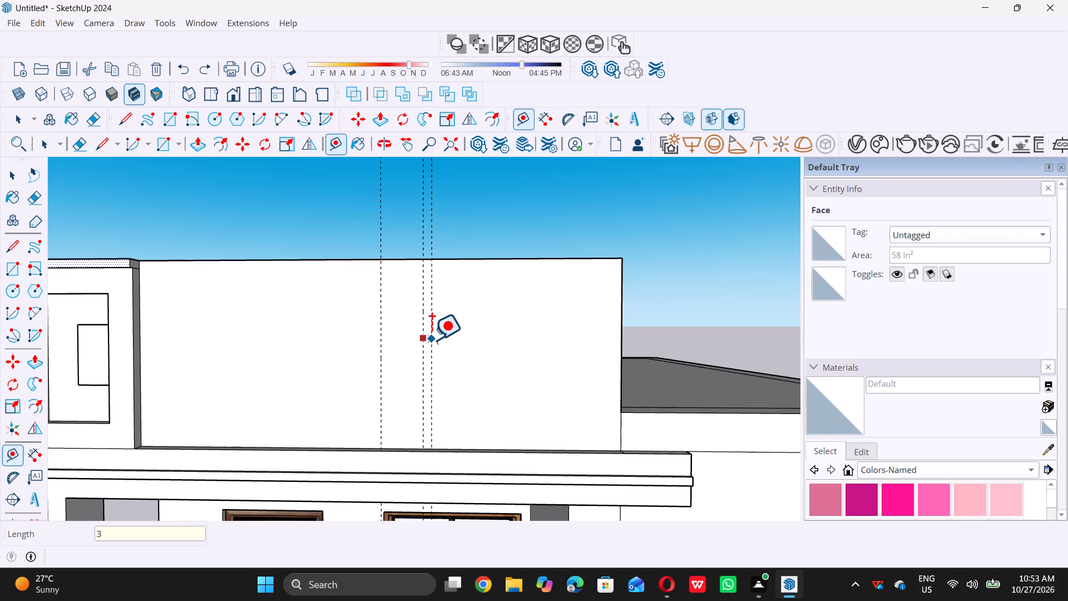
{"action": "key", "text": "shift+quotedbl"}
{"action": "key", "text": "Return"}
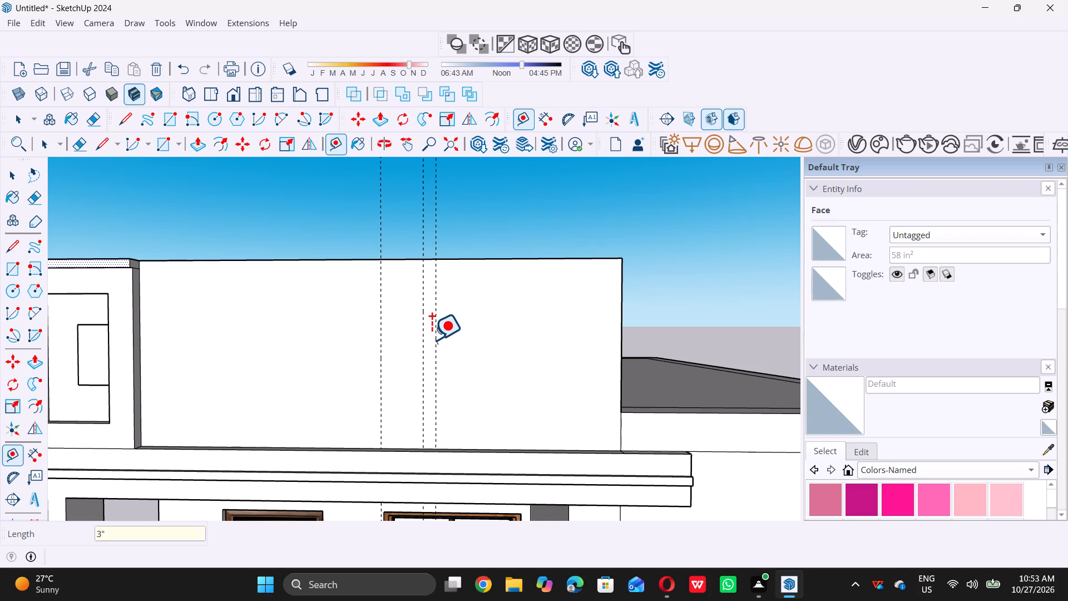
Draw a 3" by 3' 9" rectangle between the two closely spaced guides, from the parapet's top edge down to the ledge.
{"action": "key", "text": "space"}
{"action": "type", "text": "r"}
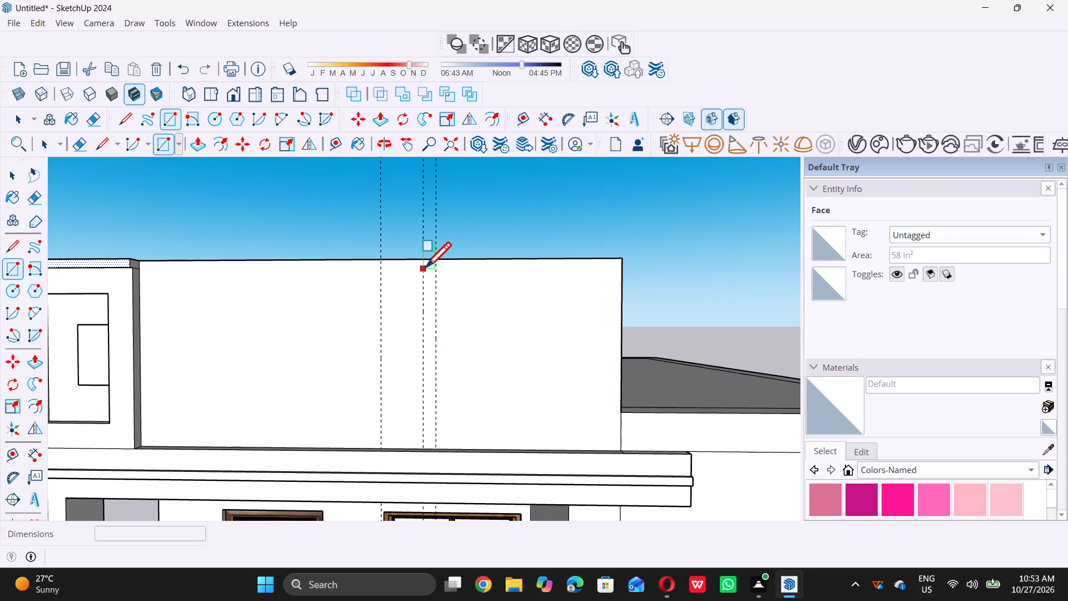
{"action": "left_click", "coordinate": [426, 262]}
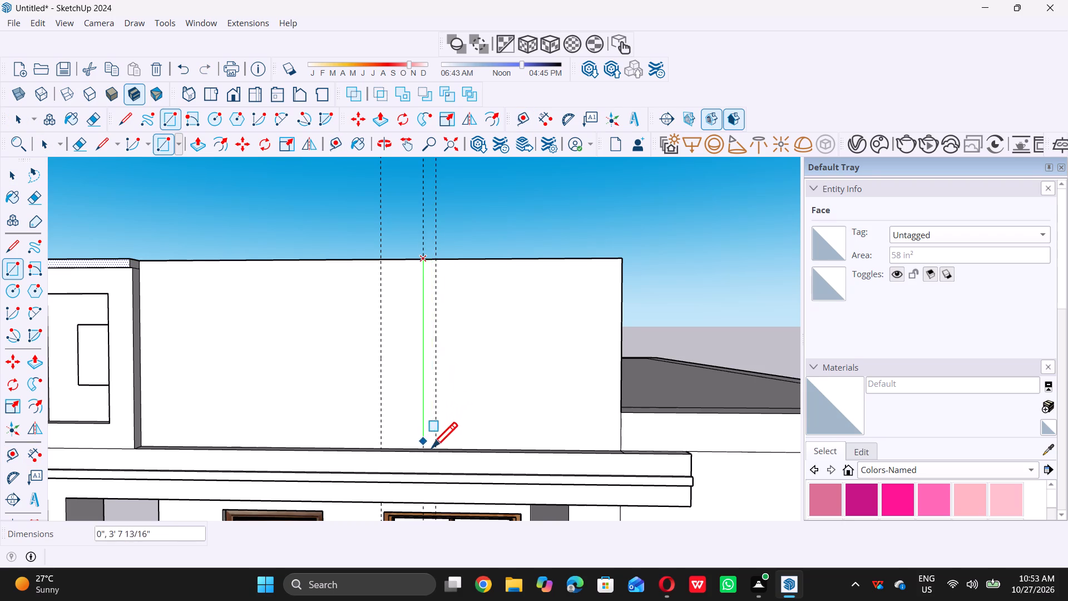
{"action": "scroll", "coordinate": [436, 450], "scroll_direction": "up", "scroll_amount": 4}
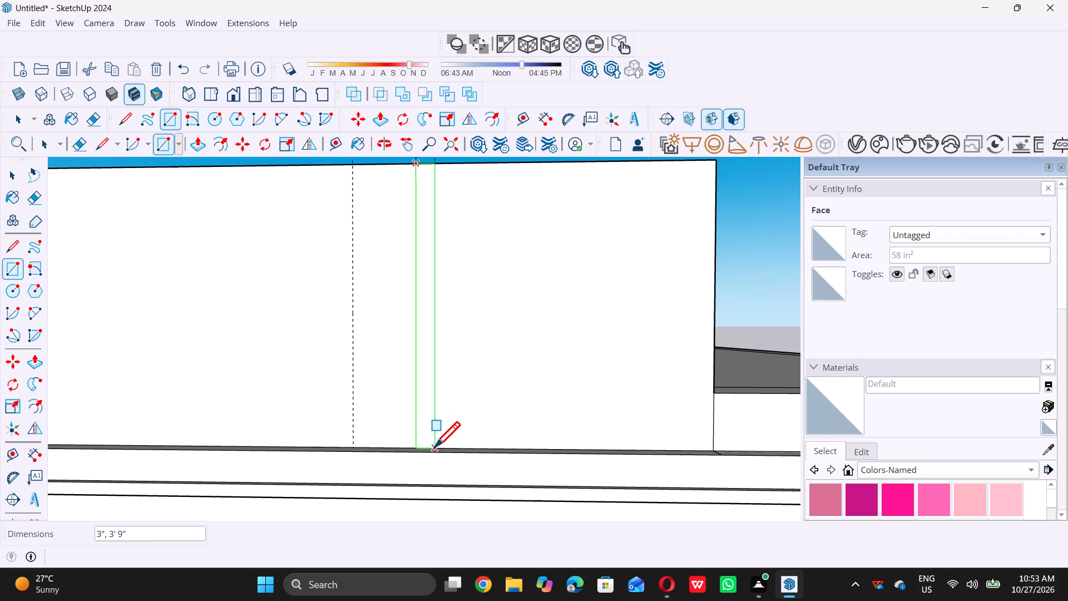
{"action": "left_click", "coordinate": [434, 447]}
{"action": "key", "text": "space"}
{"action": "scroll", "coordinate": [436, 459], "scroll_direction": "down", "scroll_amount": 3}
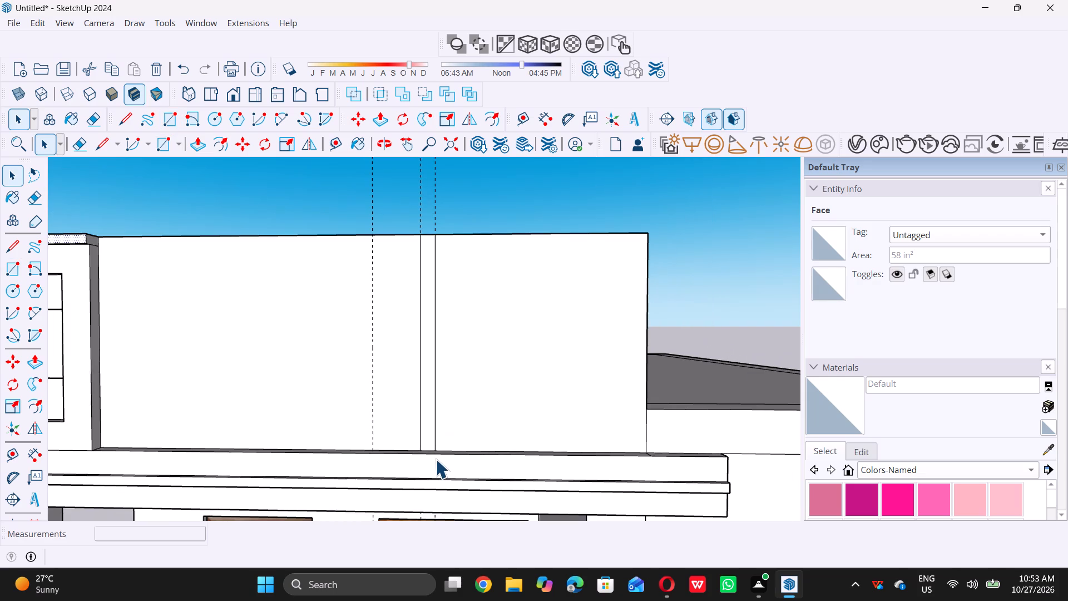
{"action": "scroll", "coordinate": [430, 462], "scroll_direction": "down", "scroll_amount": 2}
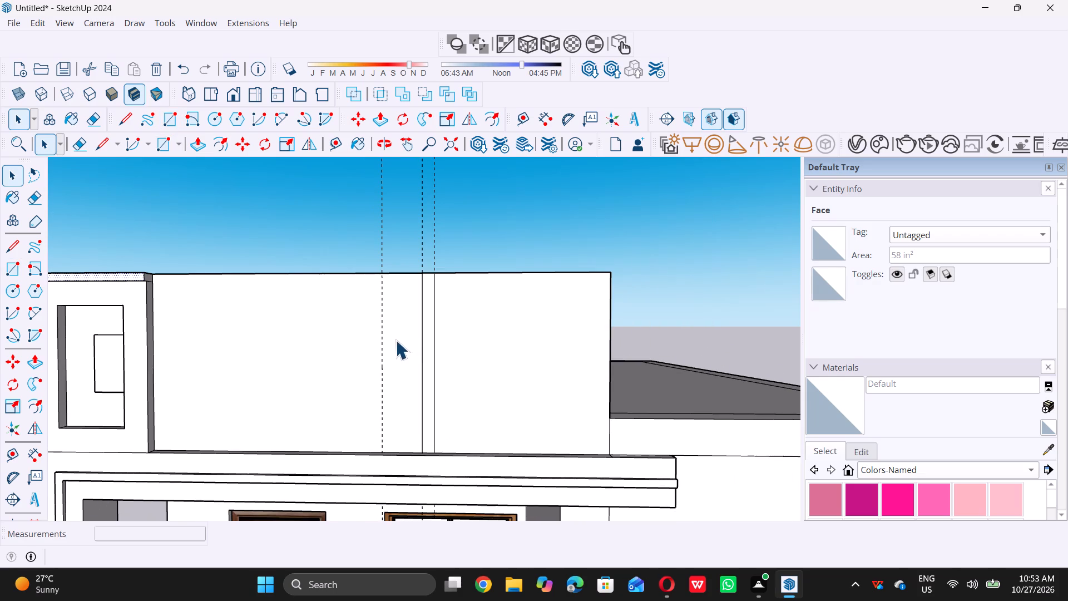
Draw a 3' 9" vertical line along the first guide, from the parapet's top edge down to the ledge.
{"action": "middle_click_drag", "start_coordinate": [395, 340], "coordinate": [422, 357]}
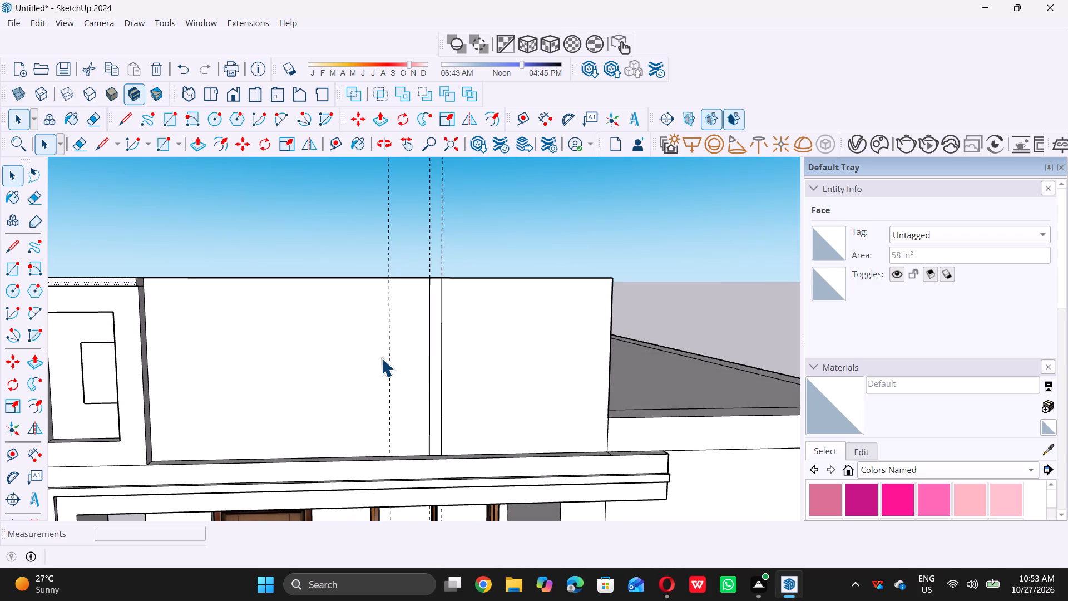
{"action": "middle_click_drag", "start_coordinate": [354, 358], "coordinate": [338, 343]}
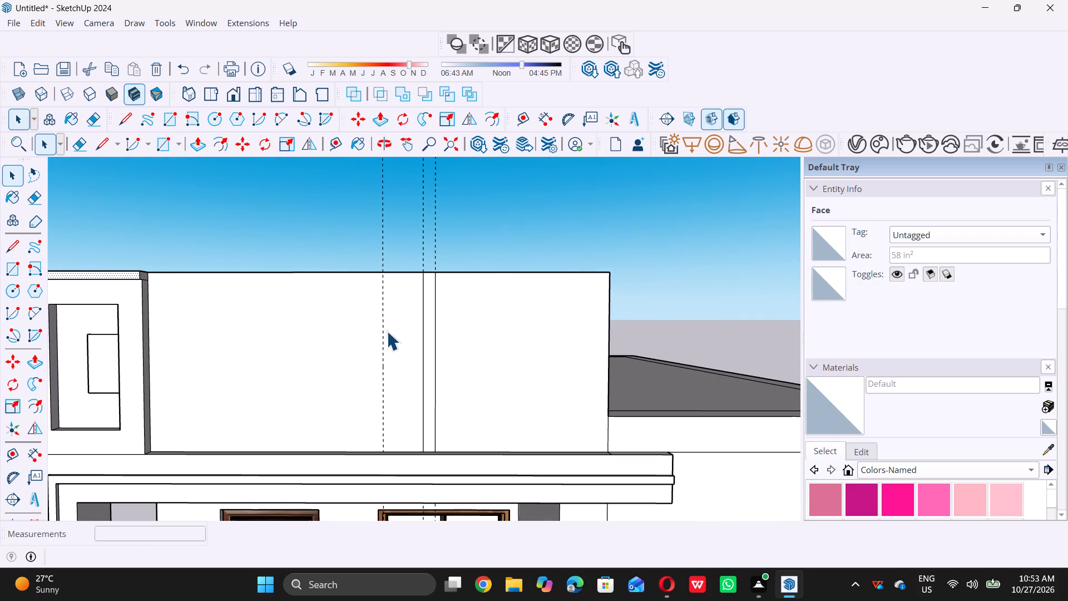
{"action": "key", "text": "t"}
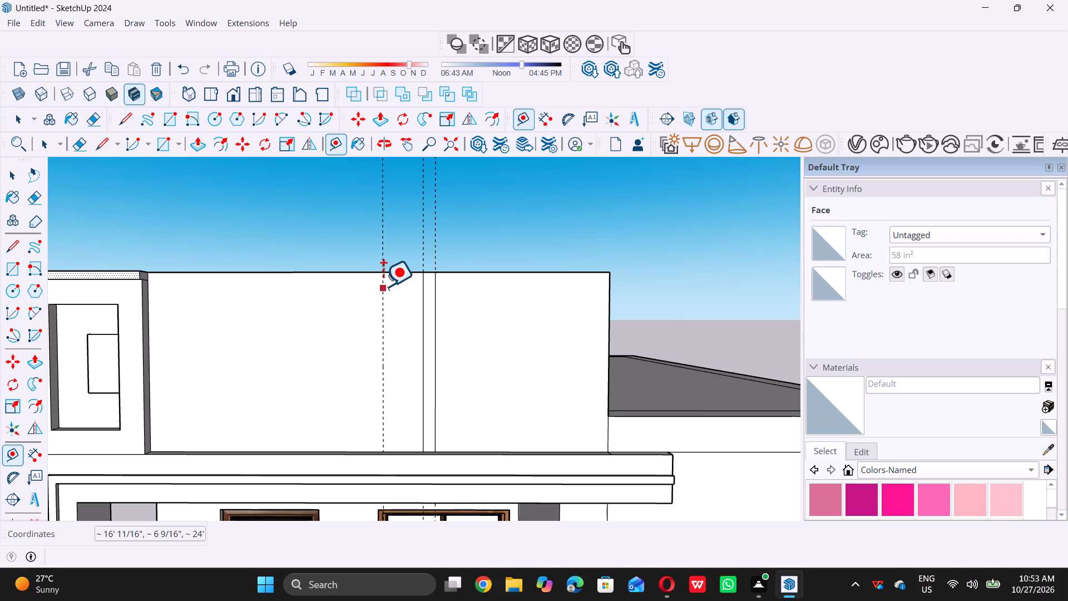
{"action": "key", "text": "space"}
{"action": "key", "text": "l"}
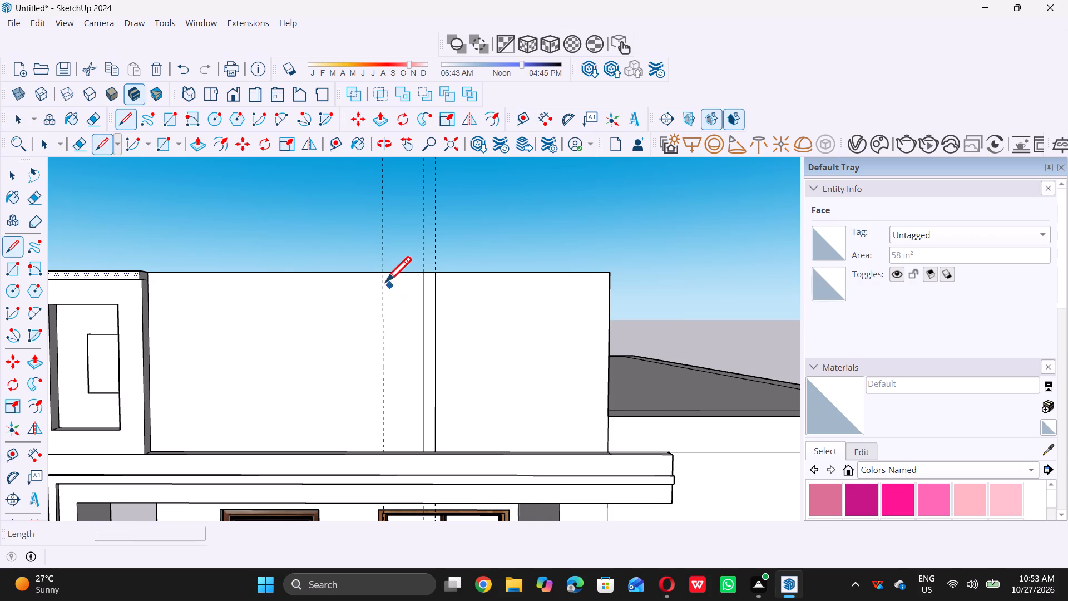
{"action": "left_click", "coordinate": [384, 274]}
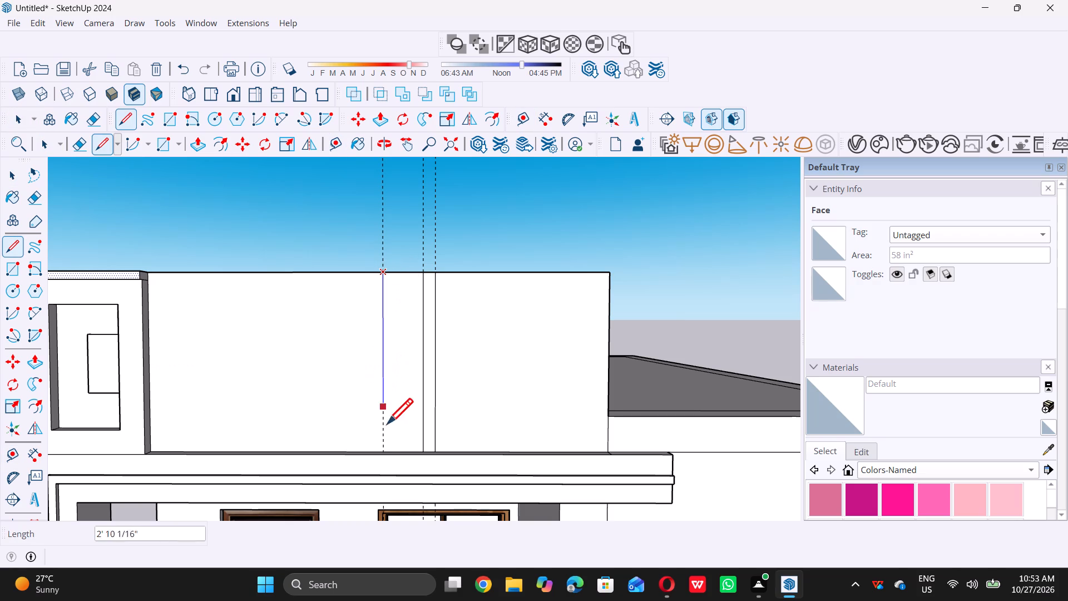
{"action": "double_click", "coordinate": [387, 450]}
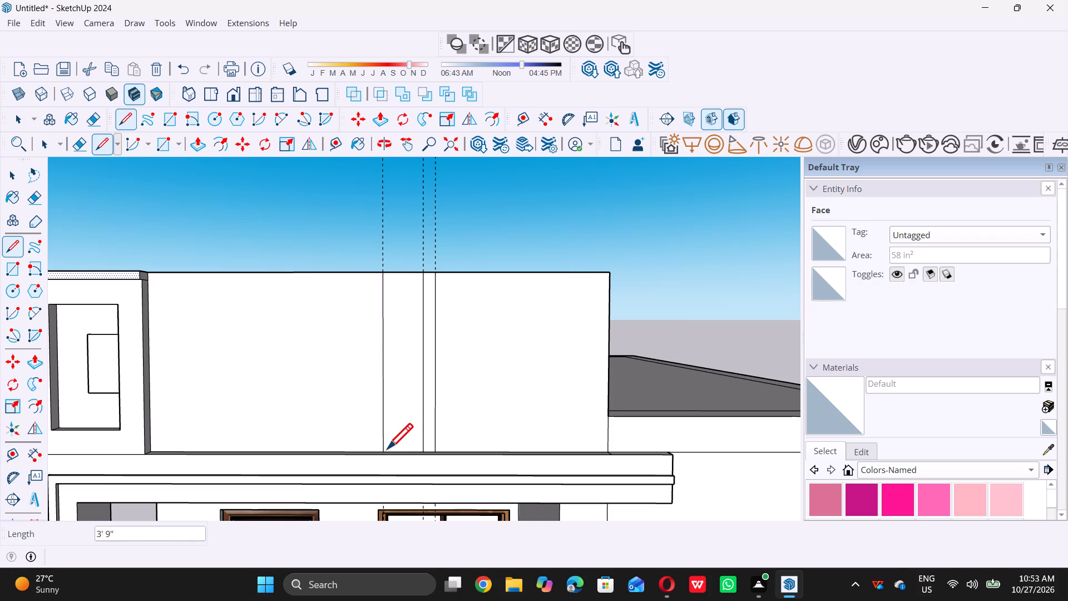
{"action": "key", "text": "space"}
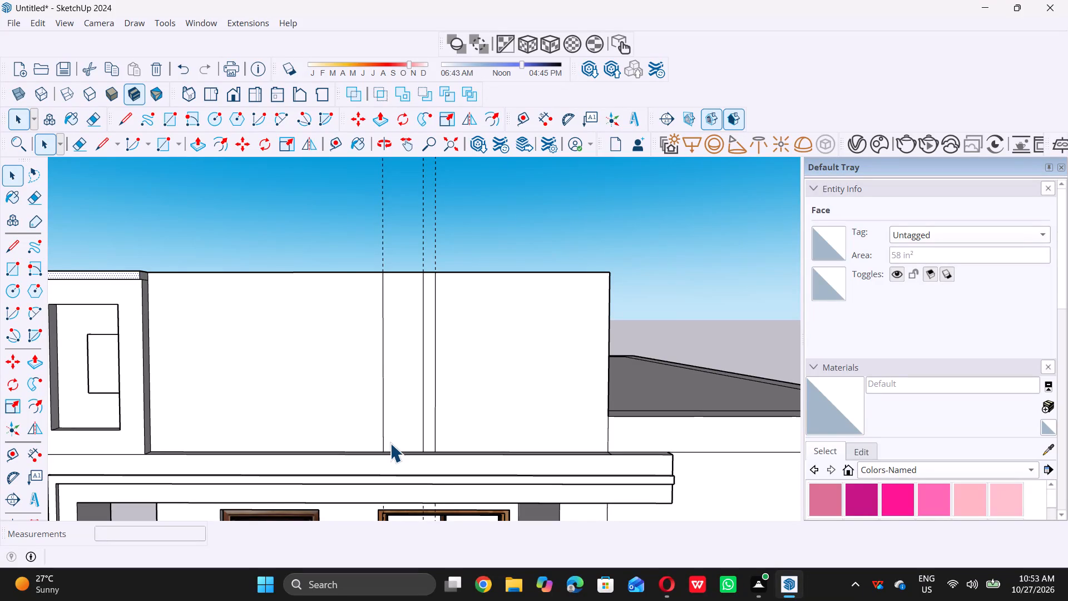
Delete all the construction guides from the model.
{"action": "scroll", "coordinate": [382, 446], "scroll_direction": "down", "scroll_amount": 5}
{"action": "middle_click_drag", "start_coordinate": [382, 411], "coordinate": [397, 403]}
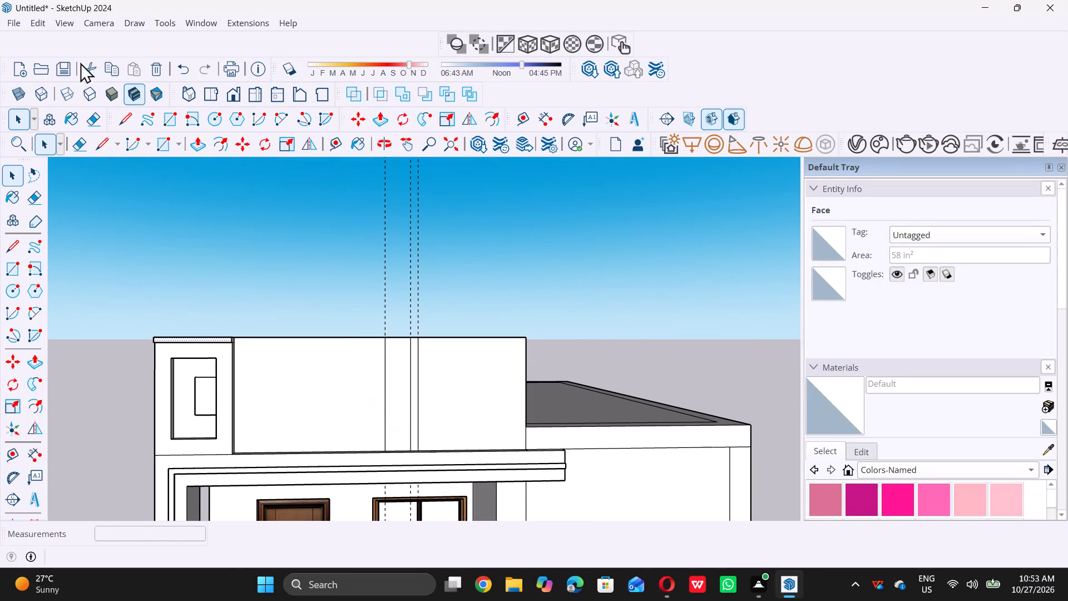
{"action": "double_click", "coordinate": [41, 24]}
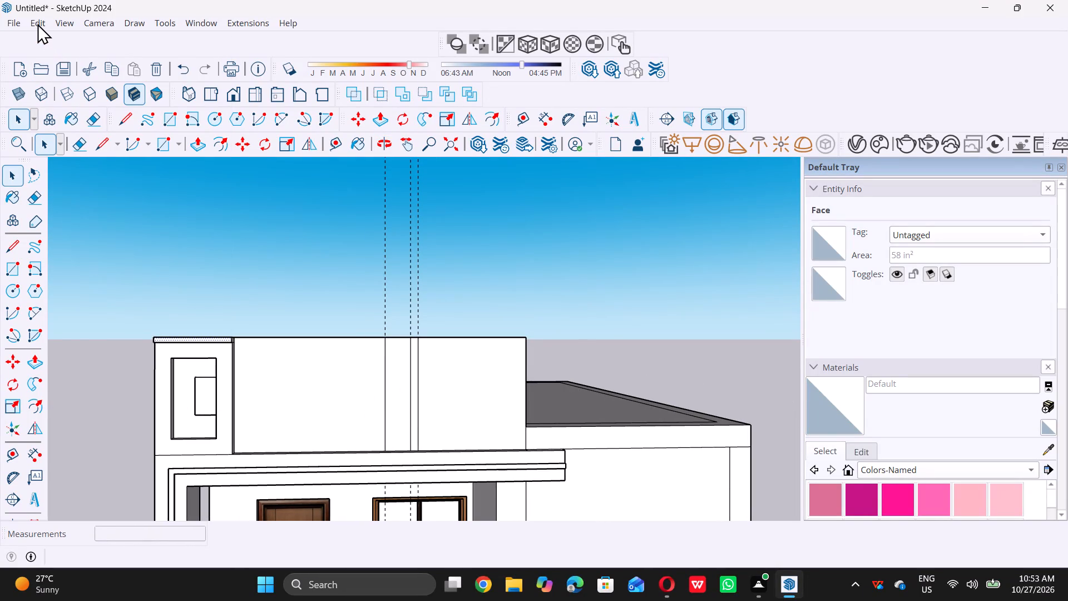
{"action": "left_click", "coordinate": [37, 23]}
{"action": "left_click", "coordinate": [69, 163]}
Copy the 3" wide strip on the parapet about 5 1/8" along the ledge, away from the end panel.
{"action": "scroll", "coordinate": [80, 172], "scroll_direction": "down", "scroll_amount": 5}
{"action": "middle_click_drag", "start_coordinate": [350, 297], "coordinate": [340, 297]}
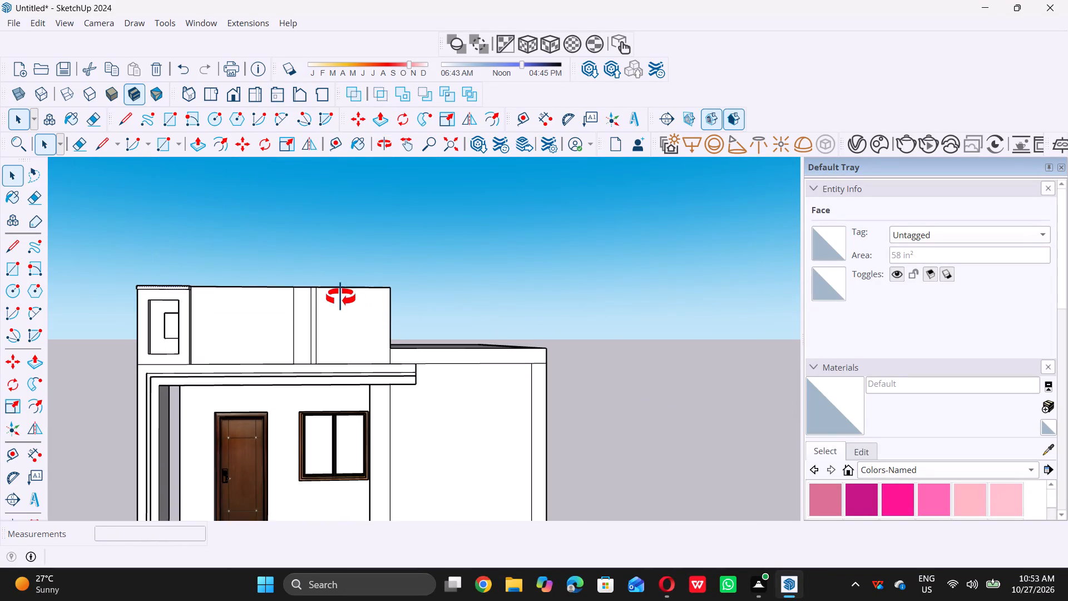
{"action": "middle_click_drag", "start_coordinate": [340, 297], "coordinate": [315, 302]}
{"action": "scroll", "coordinate": [312, 327], "scroll_direction": "up", "scroll_amount": 9}
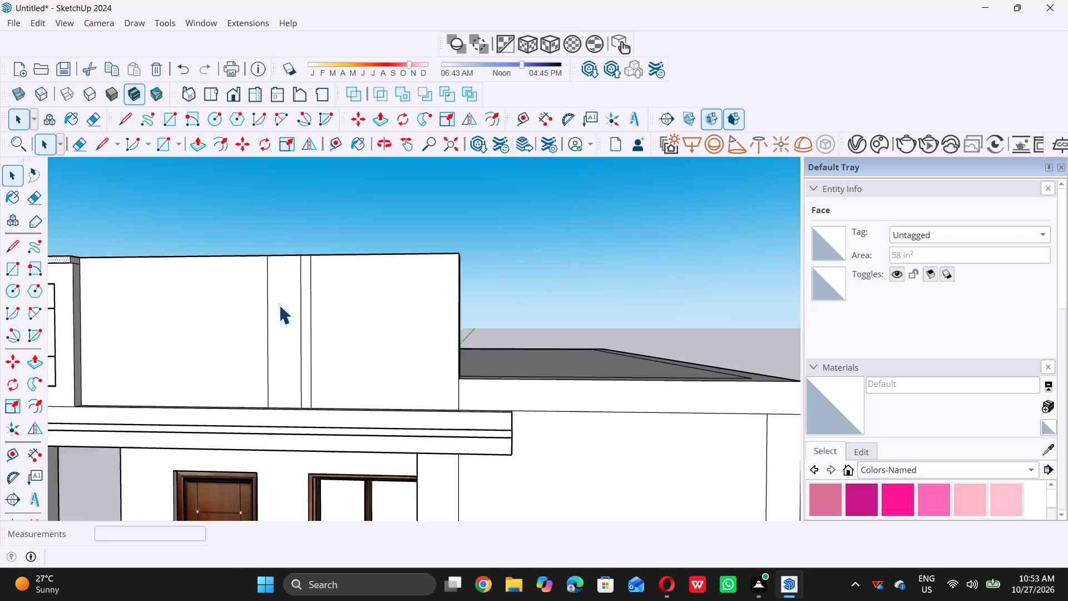
{"action": "left_click_drag", "start_coordinate": [289, 235], "coordinate": [345, 427]}
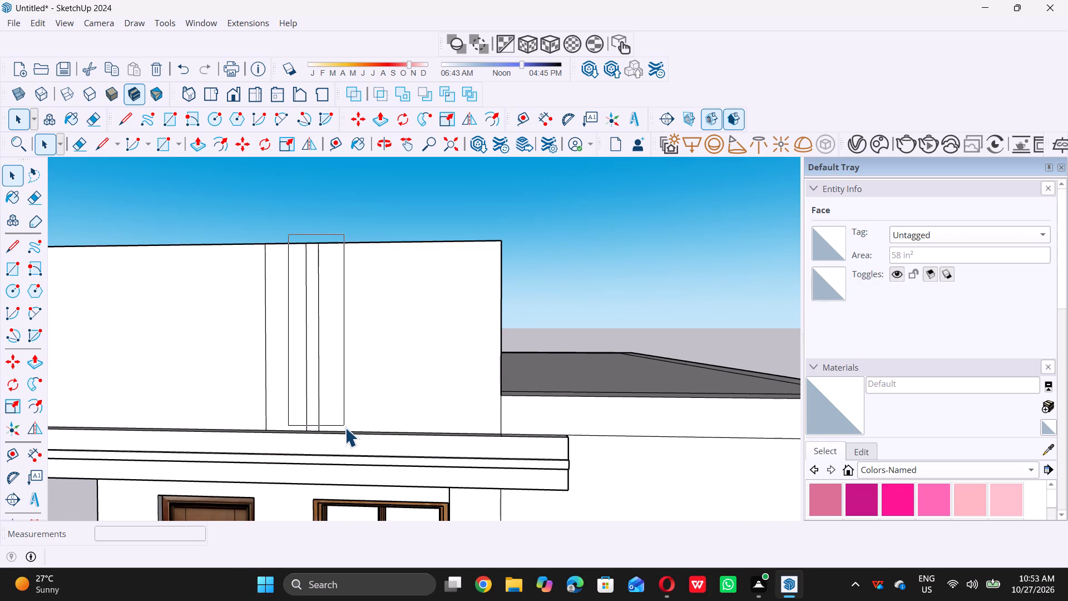
{"action": "left_click_drag", "start_coordinate": [345, 427], "coordinate": [347, 433]}
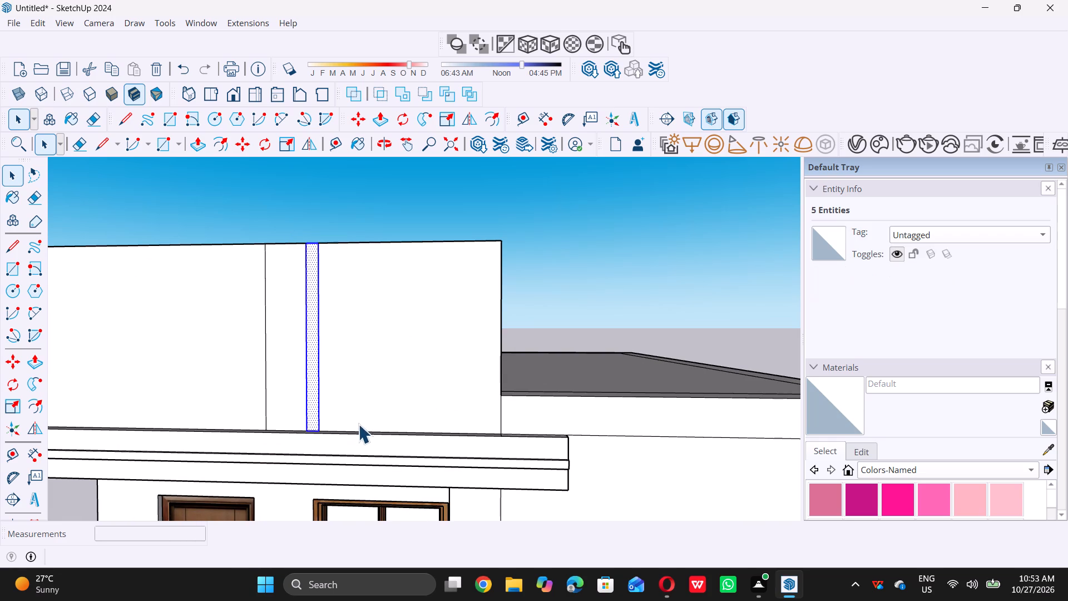
{"action": "key", "text": "m"}
{"action": "scroll", "coordinate": [279, 425], "scroll_direction": "up", "scroll_amount": 9}
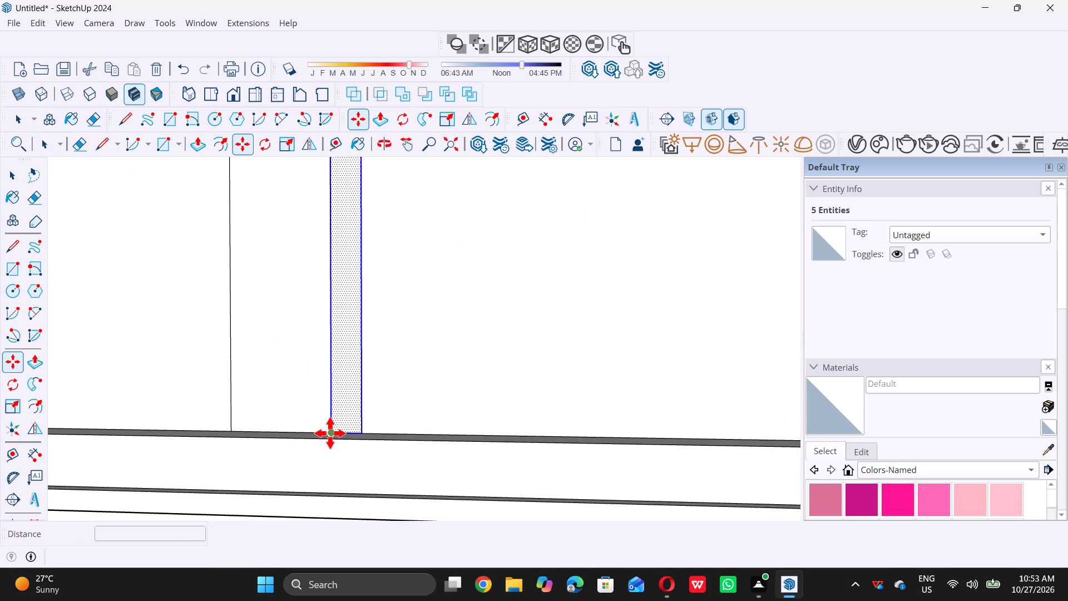
{"action": "left_click", "coordinate": [330, 433]}
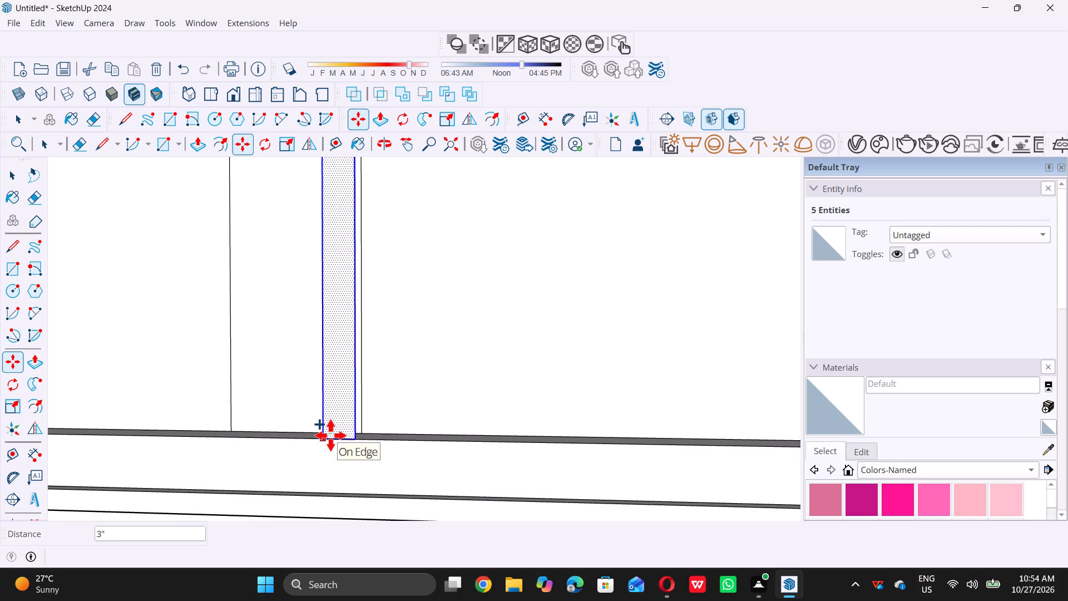
{"action": "left_click", "coordinate": [384, 432]}
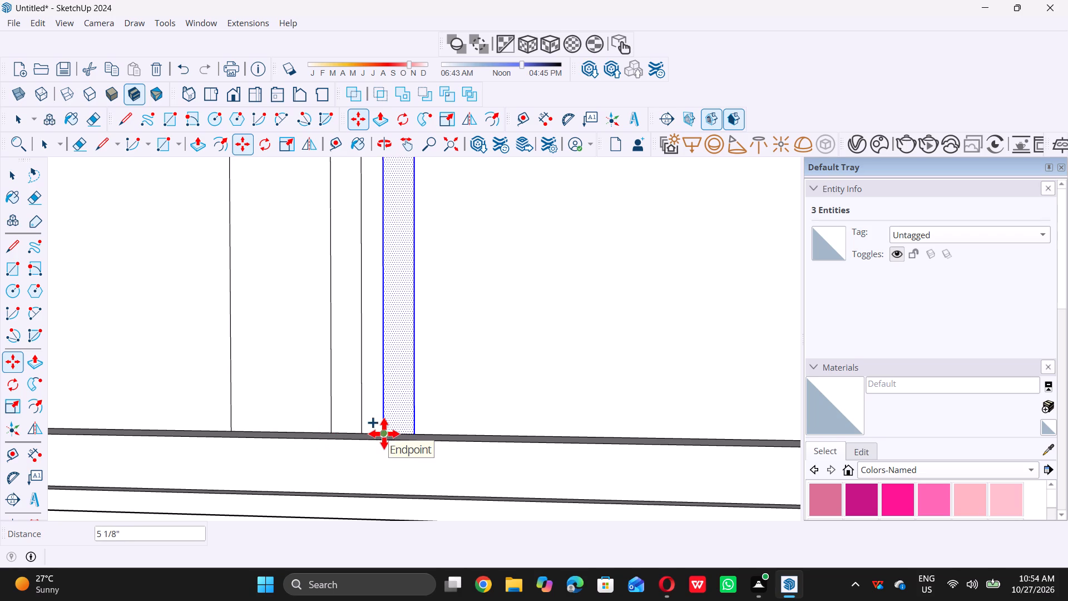
Copy the new strip about 5 1/16" further along the ledge, making a third matching strip.
{"action": "left_click", "coordinate": [382, 435]}
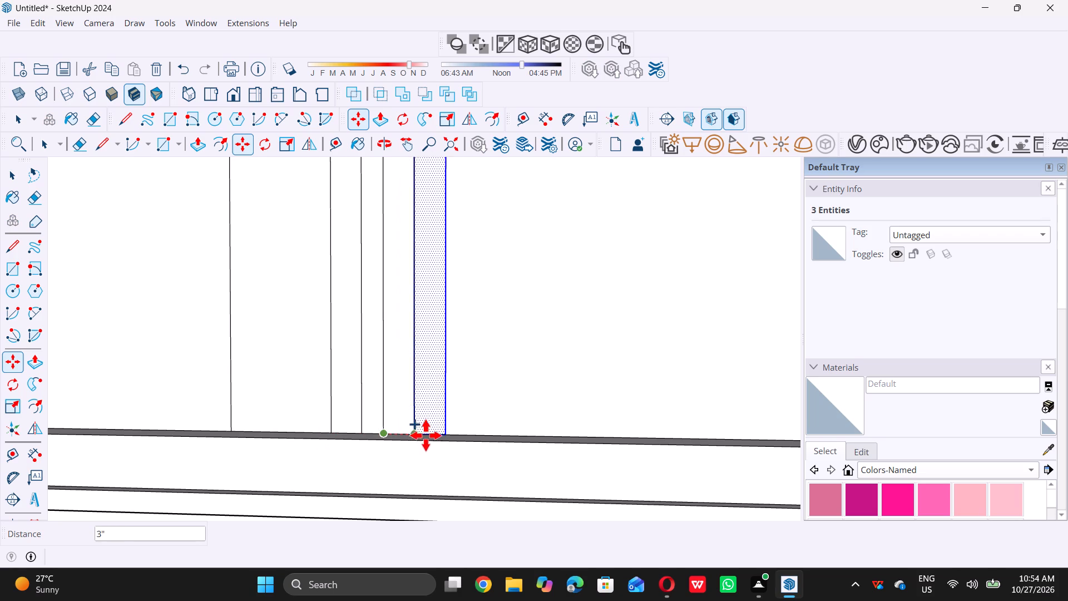
{"action": "left_click", "coordinate": [436, 435]}
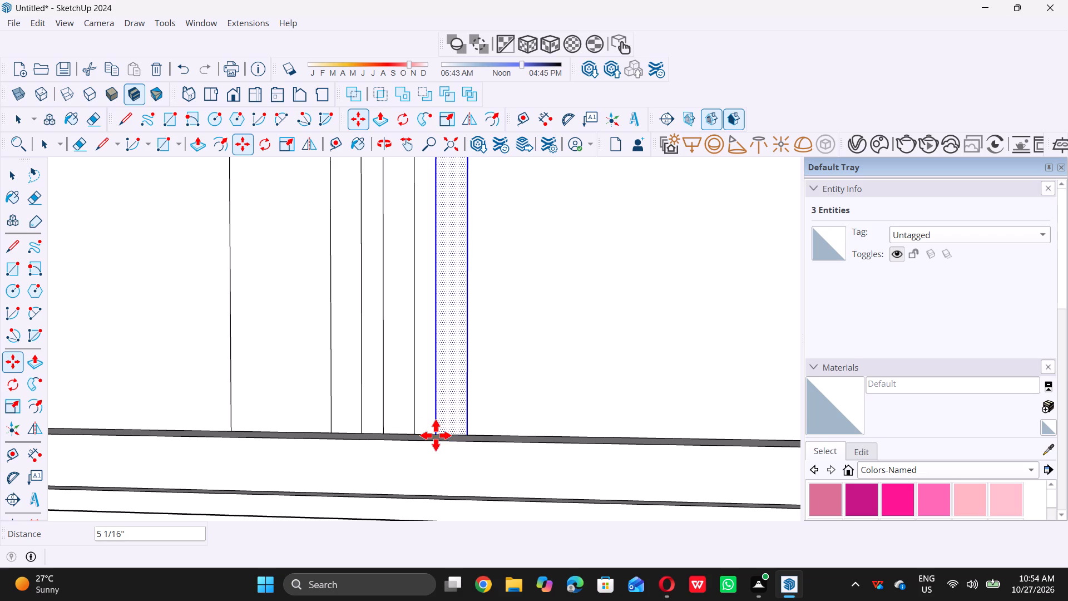
{"action": "key", "text": "space"}
{"action": "scroll", "coordinate": [432, 439], "scroll_direction": "down", "scroll_amount": 16}
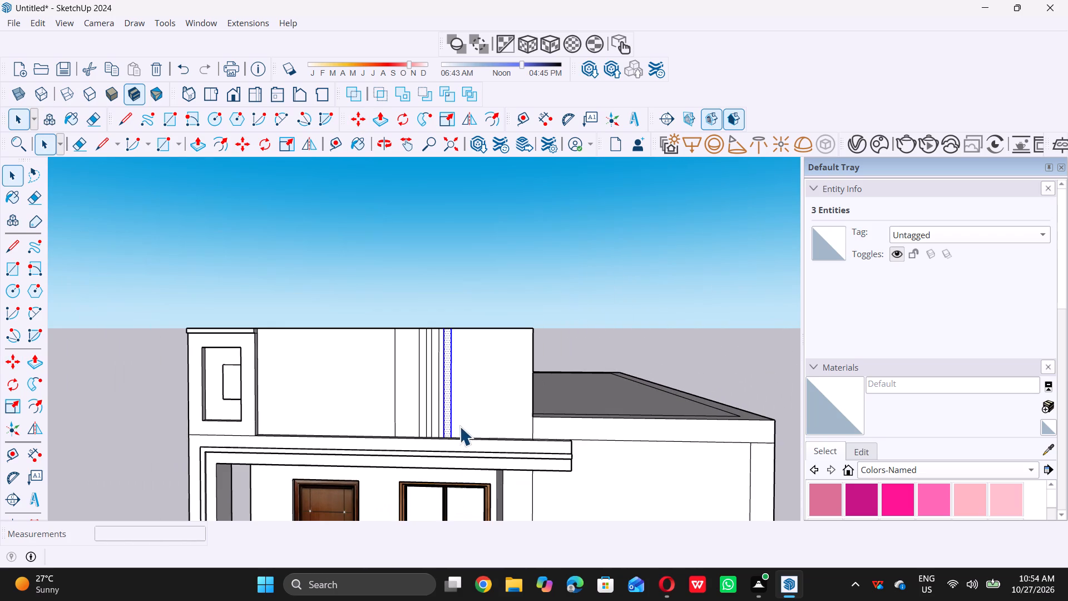
{"action": "left_click", "coordinate": [466, 264]}
Push/Pull the 3" strip nearest the end panel outward 3" from the parapet face.
{"action": "scroll", "coordinate": [402, 416], "scroll_direction": "up", "scroll_amount": 6}
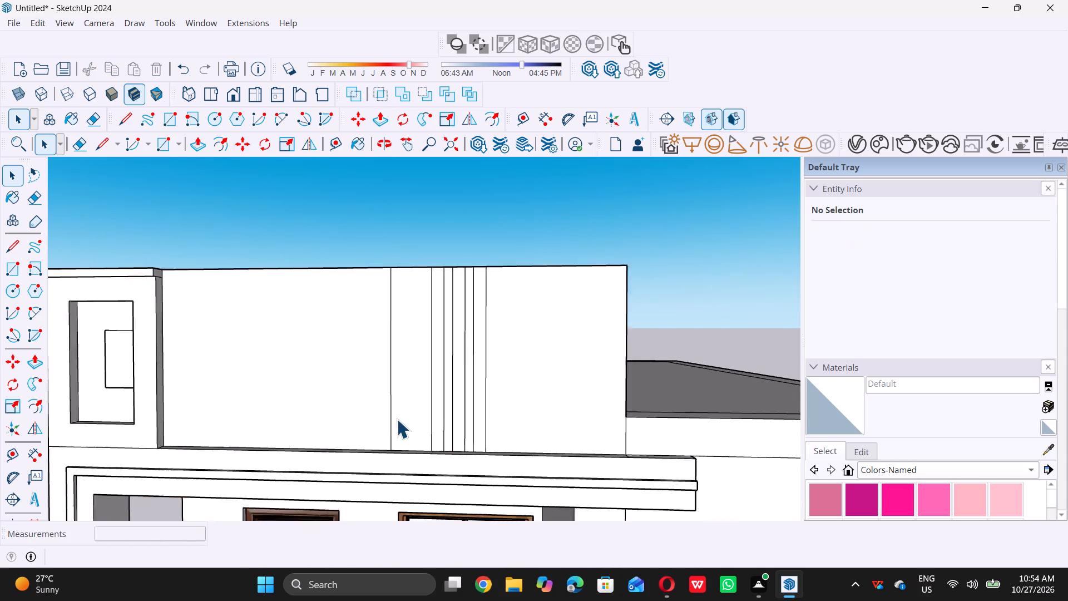
{"action": "scroll", "coordinate": [390, 424], "scroll_direction": "down", "scroll_amount": 5}
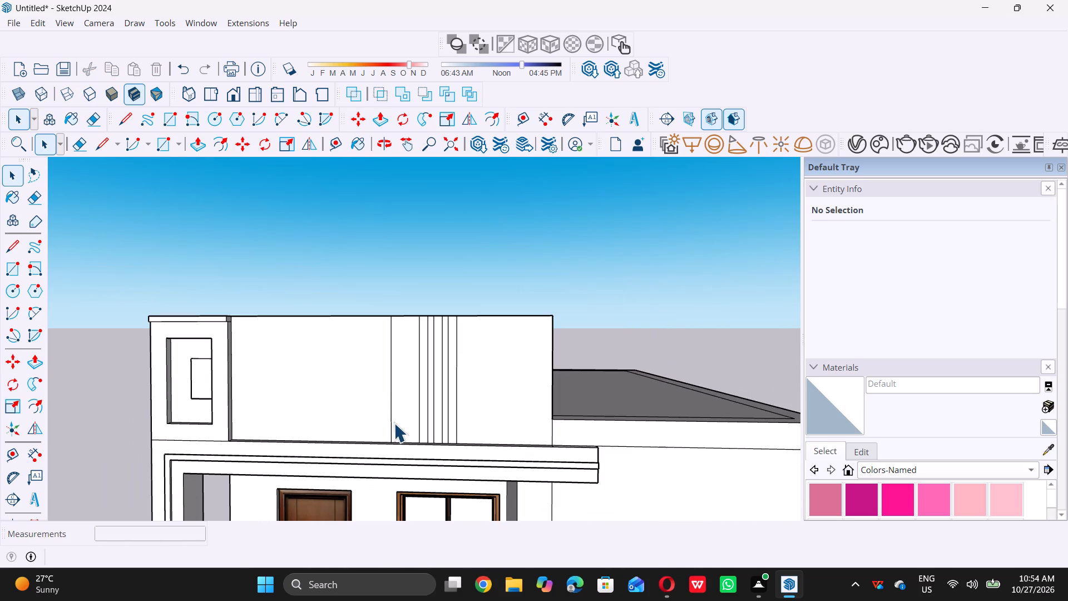
{"action": "scroll", "coordinate": [388, 409], "scroll_direction": "down", "scroll_amount": 2}
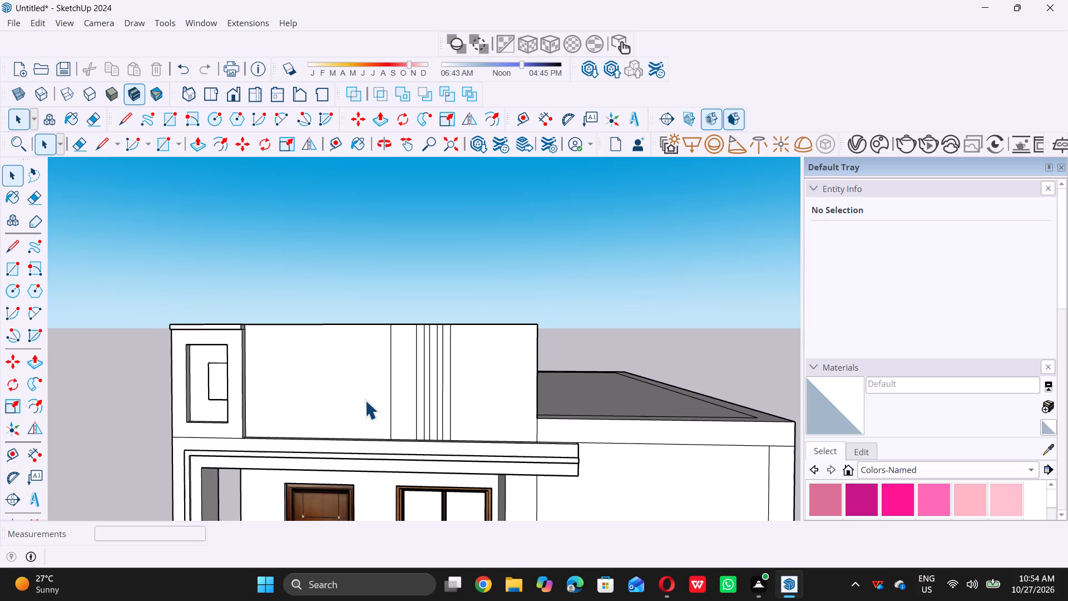
{"action": "middle_click_drag", "start_coordinate": [341, 368], "coordinate": [434, 417]}
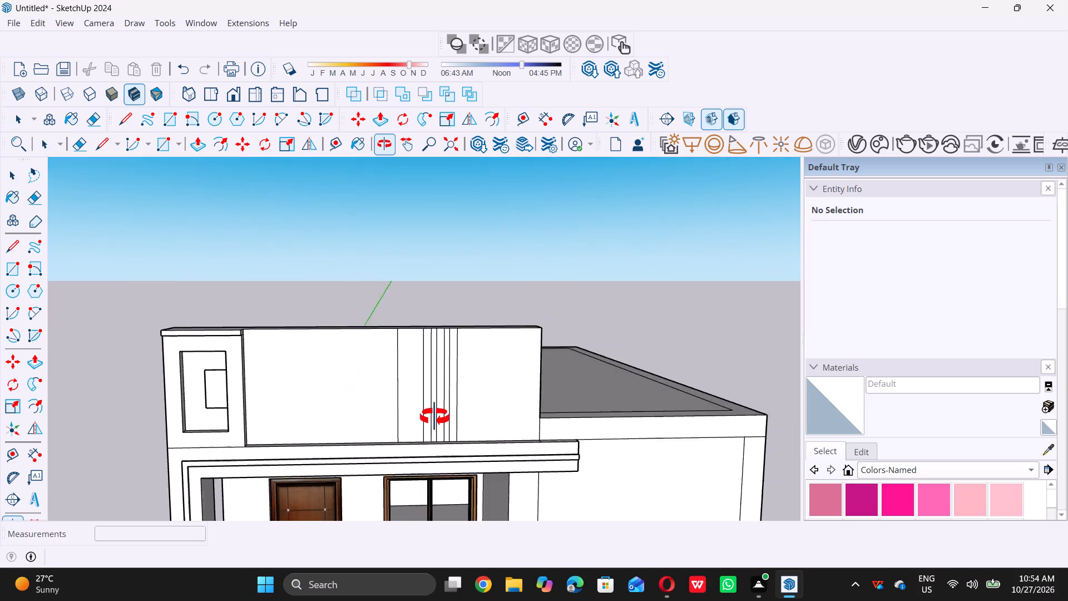
{"action": "middle_click_drag", "start_coordinate": [434, 417], "coordinate": [505, 396]}
{"action": "scroll", "coordinate": [469, 395], "scroll_direction": "up", "scroll_amount": 2}
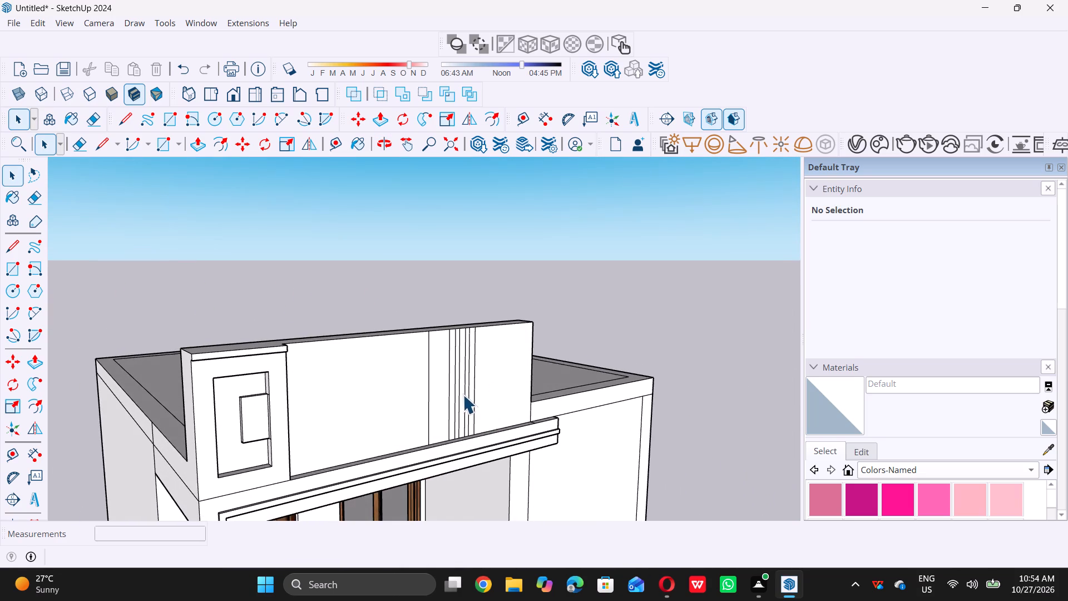
{"action": "scroll", "coordinate": [463, 395], "scroll_direction": "up", "scroll_amount": 8}
{"action": "left_click", "coordinate": [437, 411]}
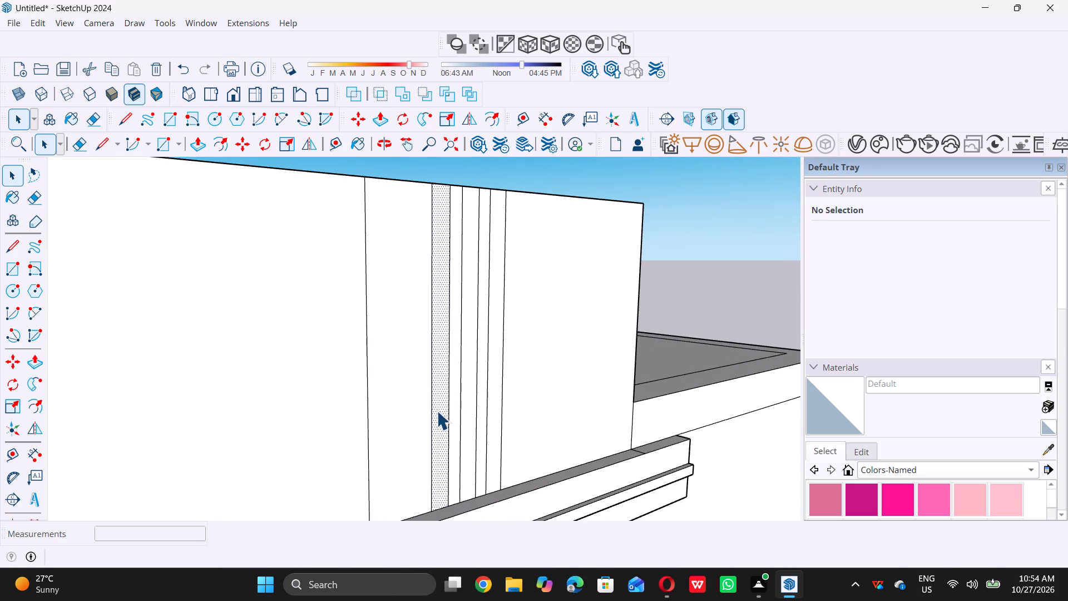
{"action": "key", "text": "p"}
{"action": "scroll", "coordinate": [437, 411], "scroll_direction": "down", "scroll_amount": 5}
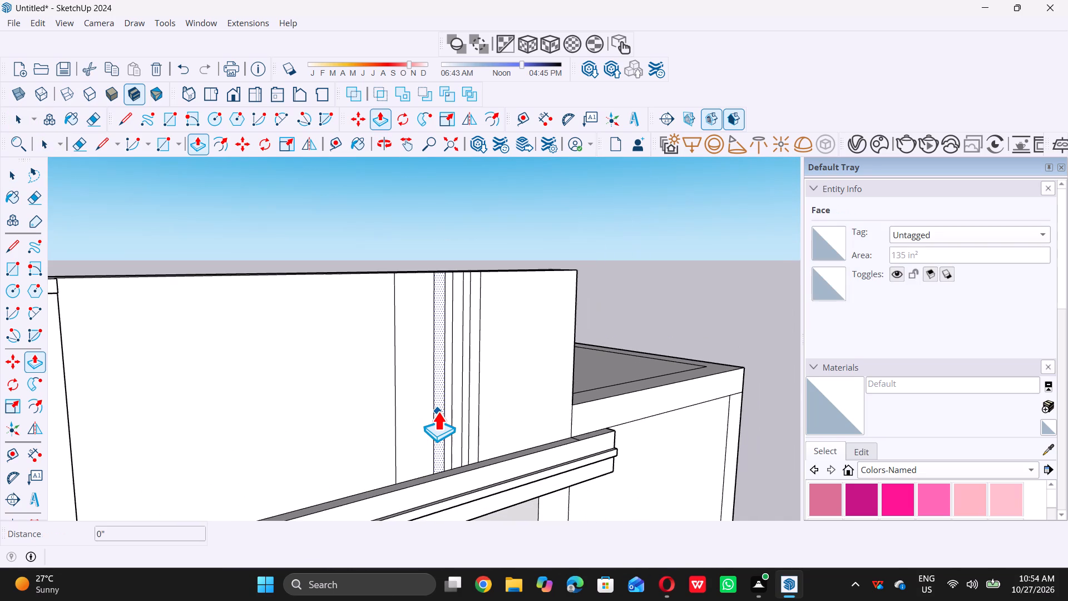
{"action": "left_click", "coordinate": [437, 411]}
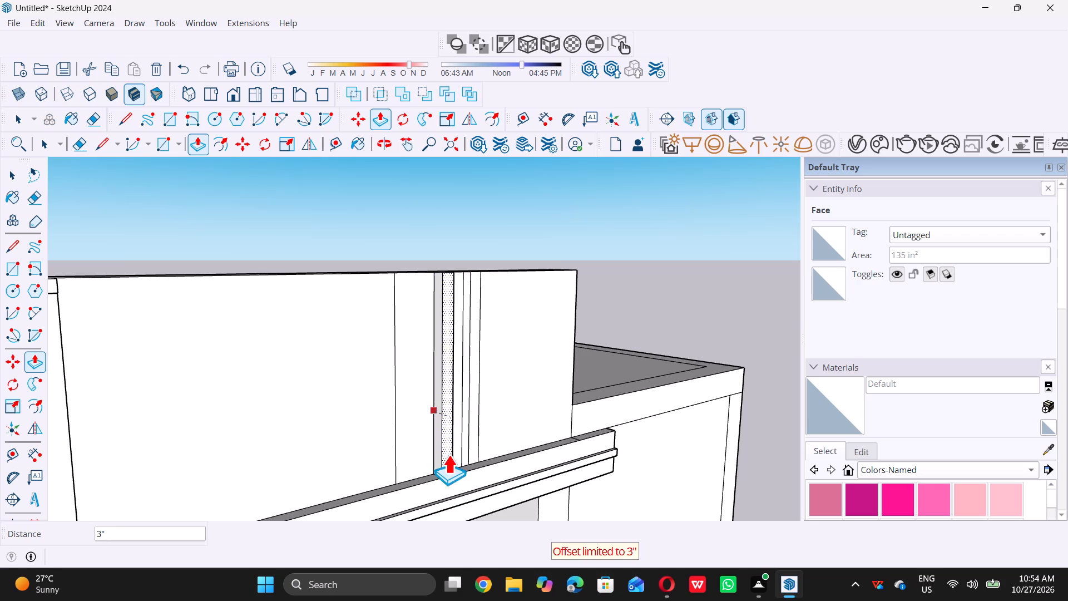
{"action": "left_click", "coordinate": [450, 473]}
{"action": "scroll", "coordinate": [458, 455], "scroll_direction": "up", "scroll_amount": 9}
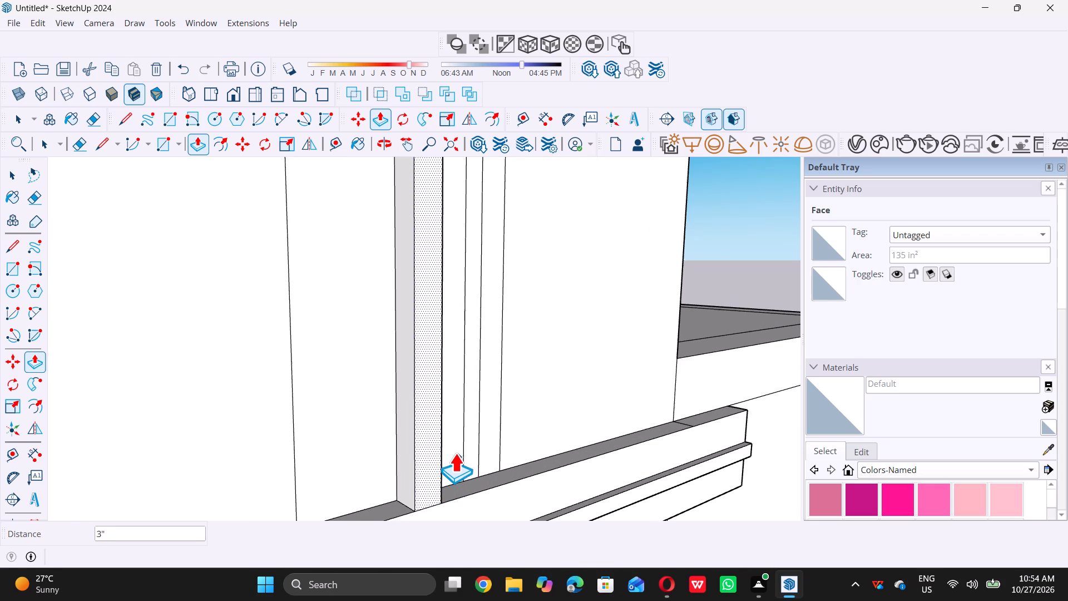
{"action": "key", "text": "space"}
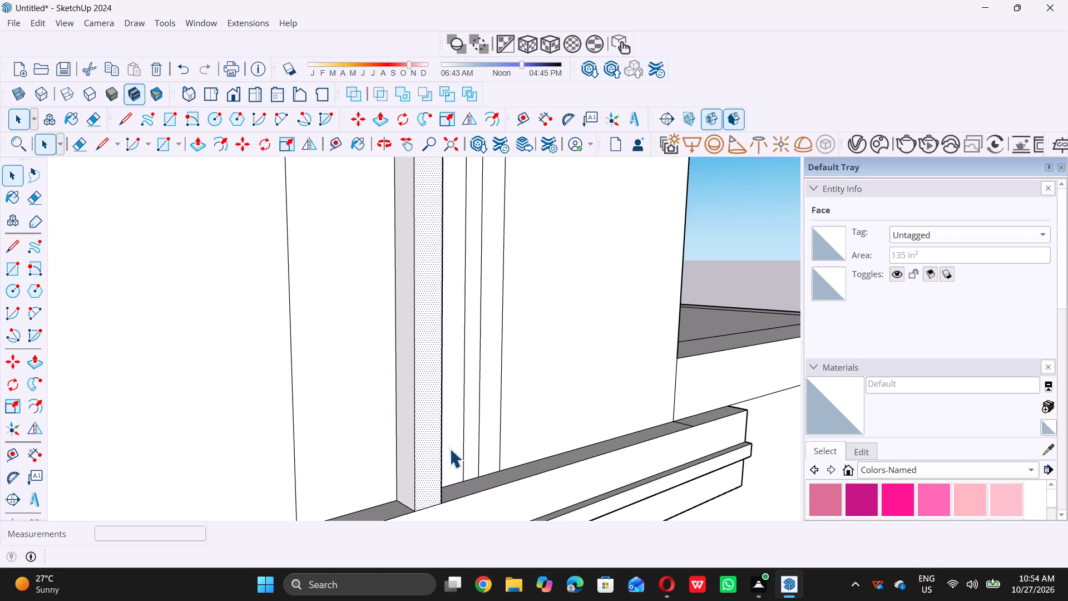
Push/Pull the middle 3" strip outward 3" from the parapet face.
{"action": "key", "text": "p"}
{"action": "scroll", "coordinate": [458, 449], "scroll_direction": "up", "scroll_amount": 5}
{"action": "left_click", "coordinate": [457, 446]}
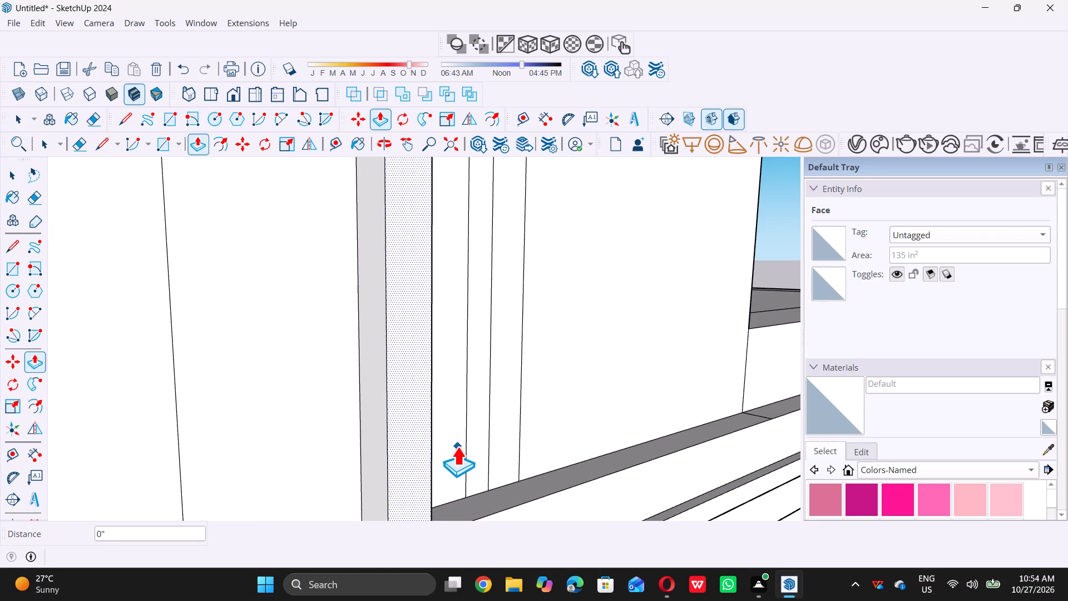
{"action": "key", "text": "space"}
{"action": "left_click", "coordinate": [451, 441]}
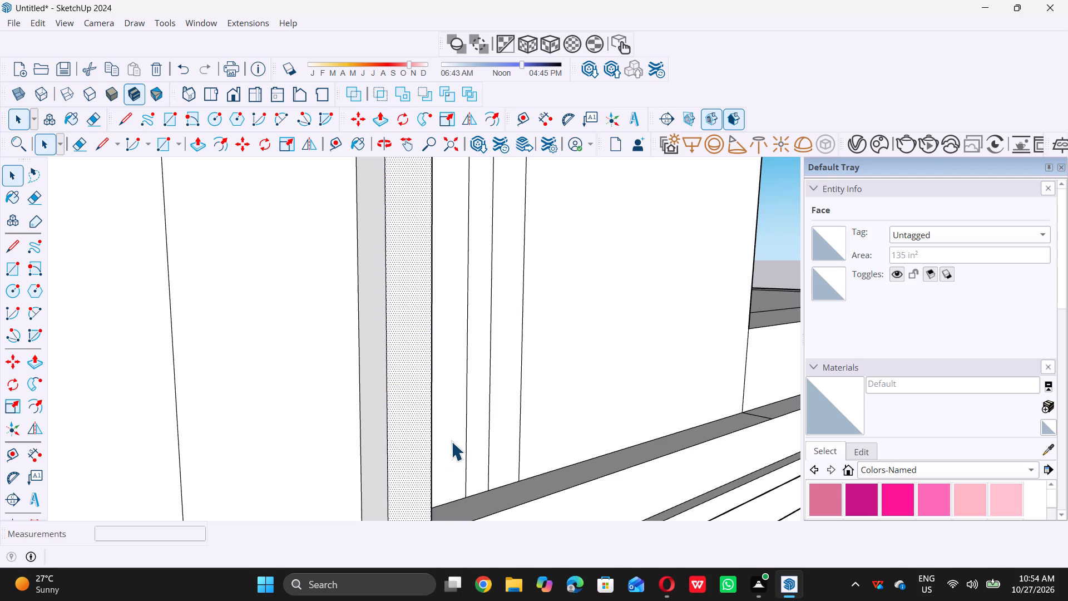
{"action": "key", "text": "p"}
{"action": "left_click", "coordinate": [451, 441]}
{"action": "scroll", "coordinate": [451, 441], "scroll_direction": "down", "scroll_amount": 4}
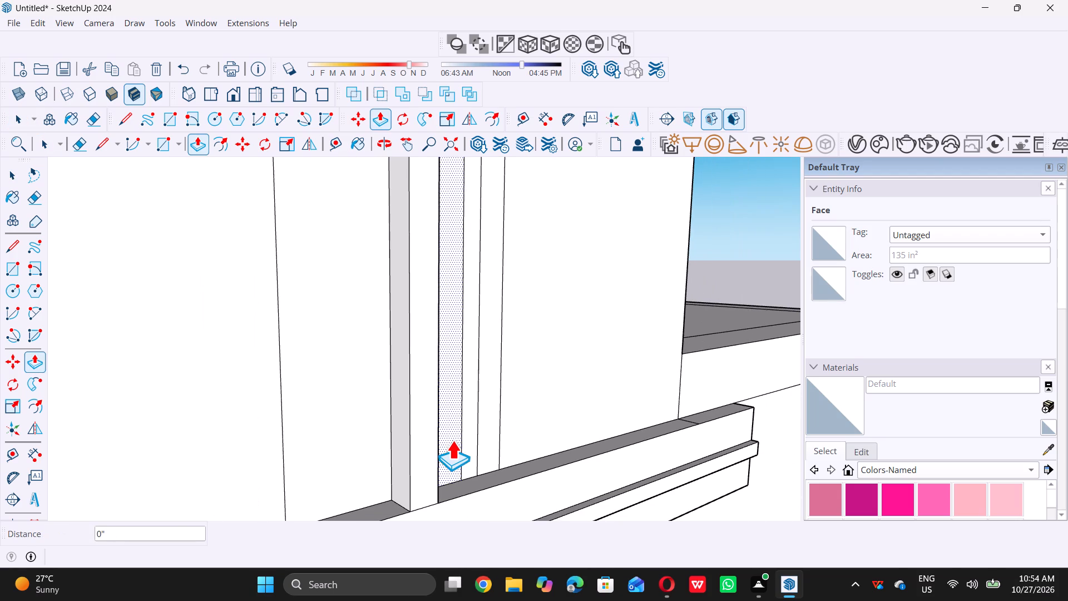
{"action": "left_click", "coordinate": [471, 491]}
{"action": "scroll", "coordinate": [446, 479], "scroll_direction": "down", "scroll_amount": 5}
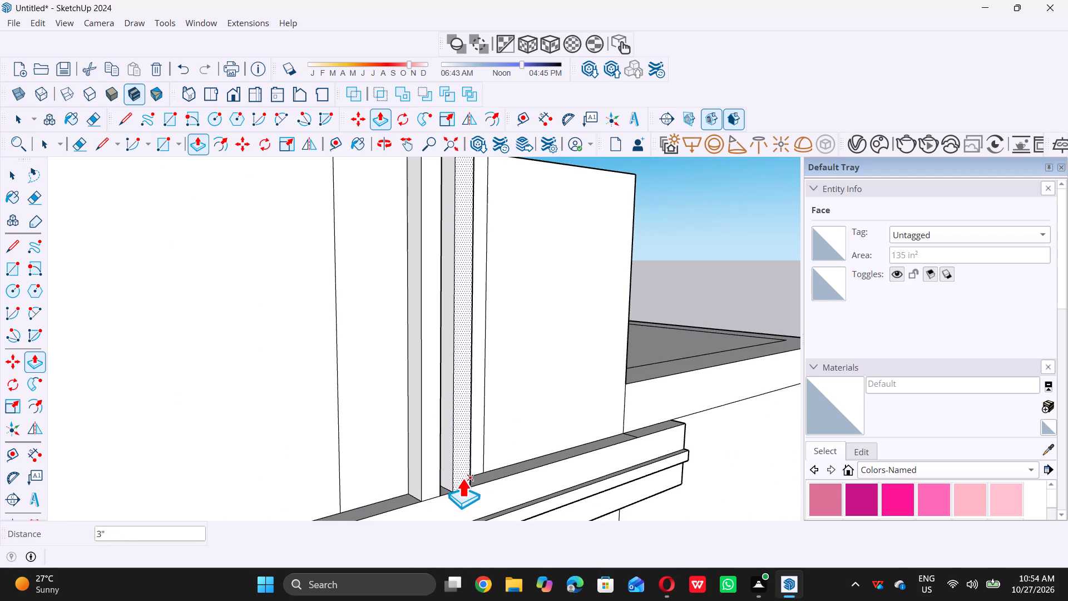
{"action": "key", "text": "space"}
Push/Pull the third strip, farthest from the end panel, outward 3" from the parapet face.
{"action": "scroll", "coordinate": [461, 478], "scroll_direction": "down", "scroll_amount": 4}
{"action": "scroll", "coordinate": [497, 459], "scroll_direction": "up", "scroll_amount": 9}
{"action": "left_click", "coordinate": [446, 454]}
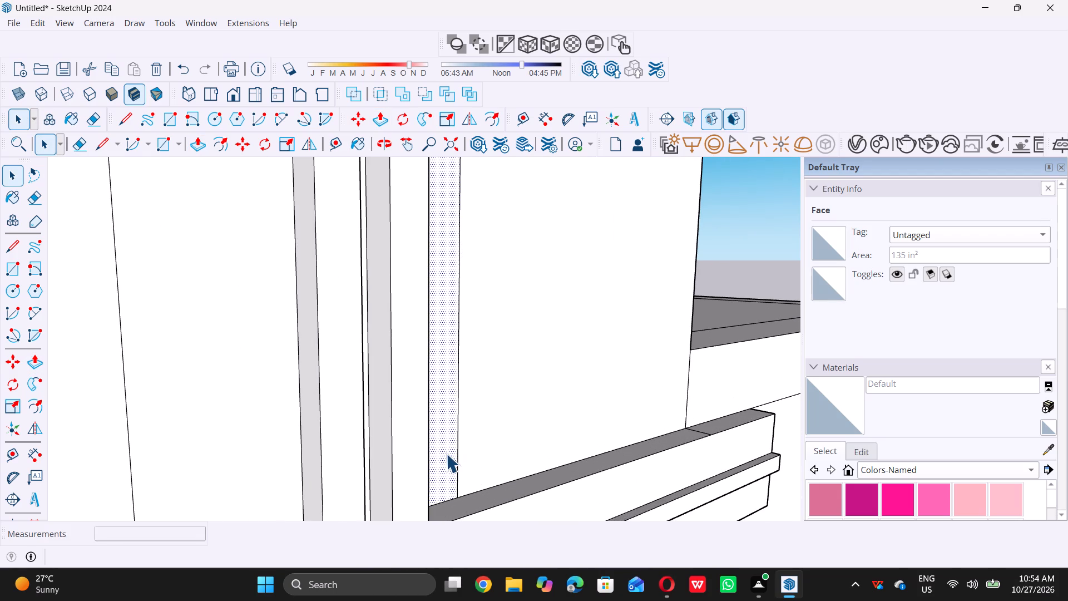
{"action": "key", "text": "p"}
{"action": "left_click", "coordinate": [446, 454]}
{"action": "scroll", "coordinate": [447, 452], "scroll_direction": "down", "scroll_amount": 5}
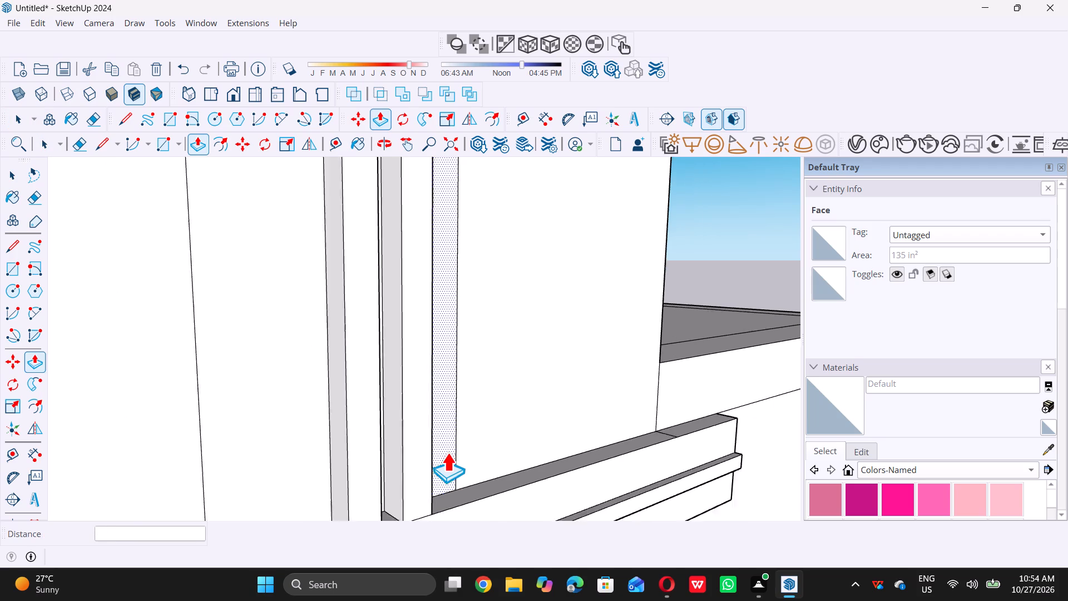
{"action": "scroll", "coordinate": [447, 452], "scroll_direction": "down", "scroll_amount": 2}
{"action": "left_click", "coordinate": [462, 478]}
{"action": "key", "text": "space"}
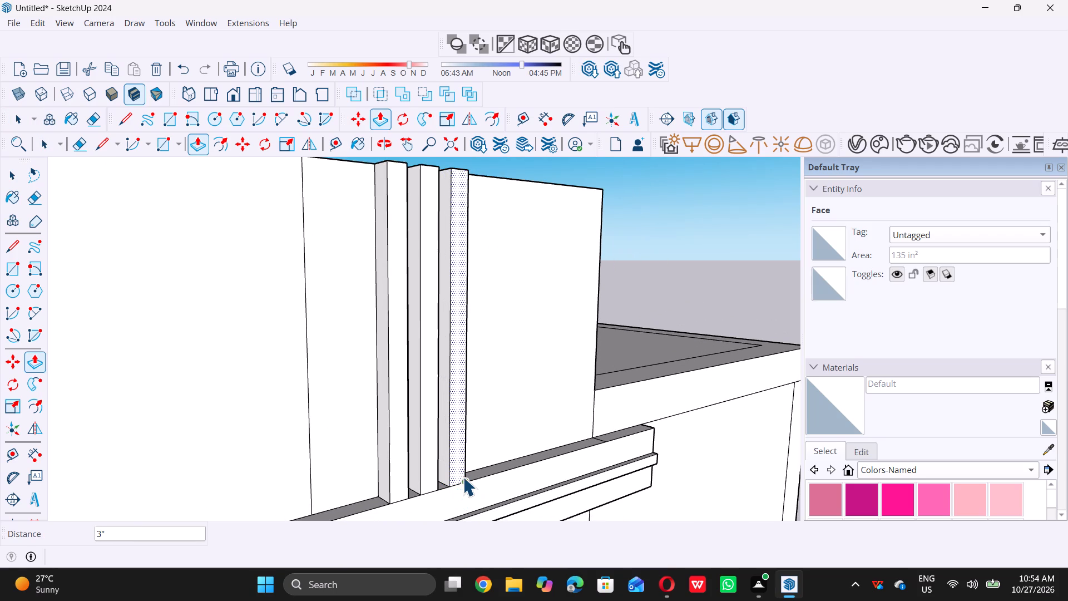
{"action": "scroll", "coordinate": [463, 477], "scroll_direction": "down", "scroll_amount": 11}
{"action": "left_click", "coordinate": [748, 364]}
Examine the three projecting strips and the parapet from the front and from both sides.
{"action": "scroll", "coordinate": [740, 366], "scroll_direction": "down", "scroll_amount": 5}
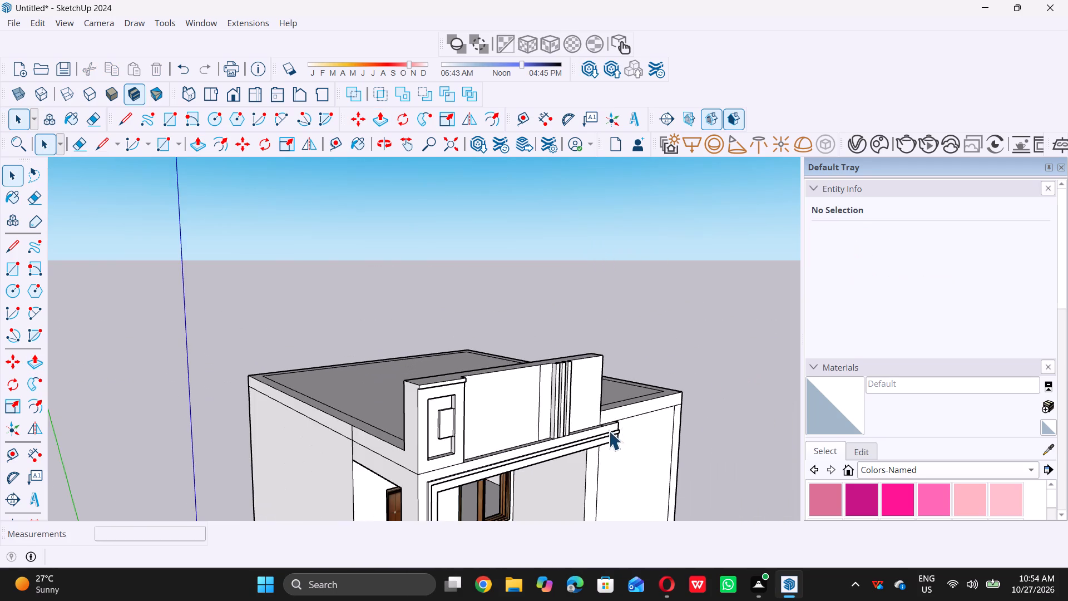
{"action": "middle_click_drag", "start_coordinate": [603, 427], "coordinate": [363, 409]}
{"action": "scroll", "coordinate": [376, 414], "scroll_direction": "down", "scroll_amount": 5}
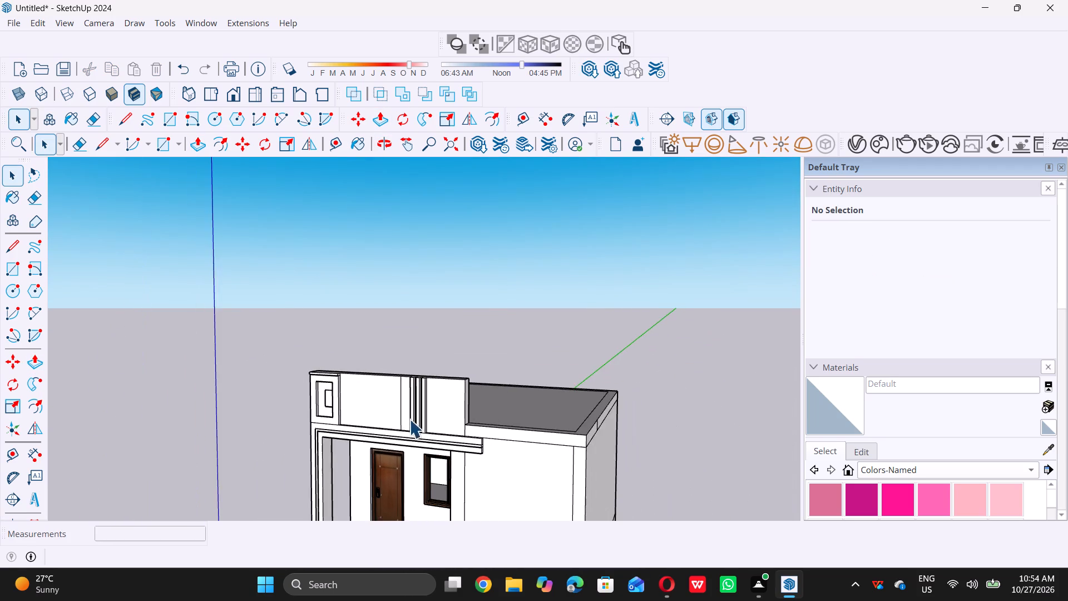
{"action": "middle_click_drag", "start_coordinate": [408, 416], "coordinate": [449, 395]}
{"action": "scroll", "coordinate": [433, 408], "scroll_direction": "up", "scroll_amount": 7}
{"action": "middle_click_drag", "start_coordinate": [391, 431], "coordinate": [428, 440]}
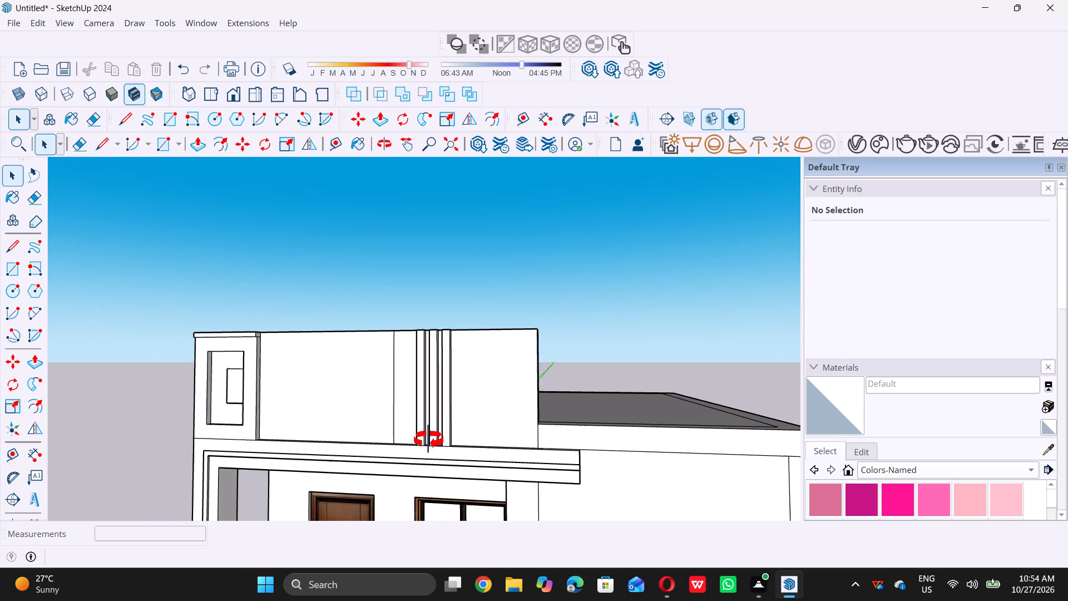
{"action": "middle_click_drag", "start_coordinate": [428, 440], "coordinate": [323, 451]}
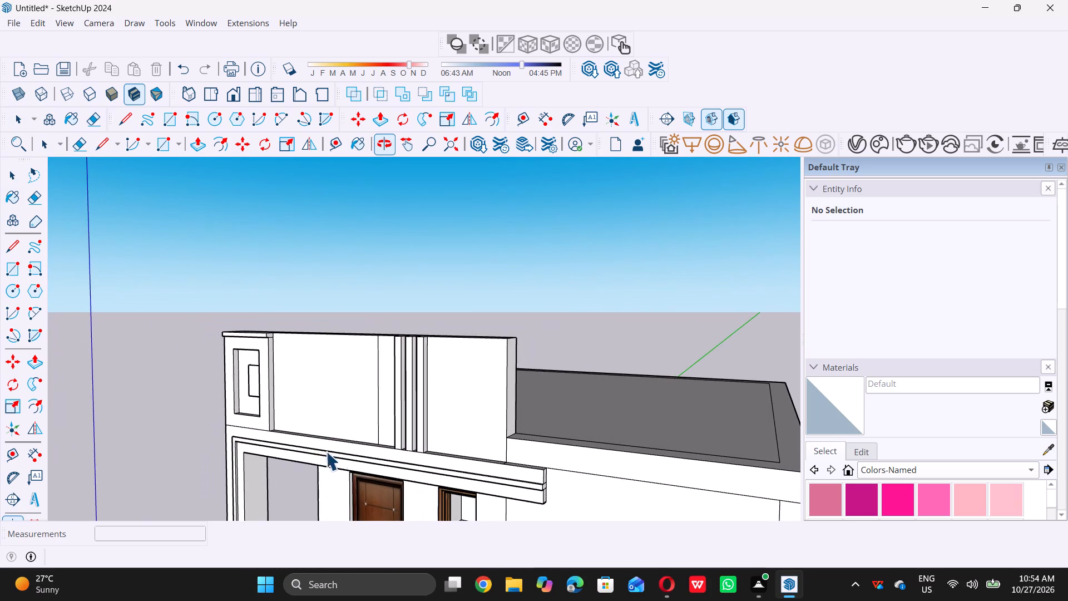
{"action": "scroll", "coordinate": [398, 429], "scroll_direction": "up", "scroll_amount": 6}
{"action": "scroll", "coordinate": [397, 383], "scroll_direction": "down", "scroll_amount": 12}
{"action": "middle_click_drag", "start_coordinate": [383, 358], "coordinate": [579, 398]}
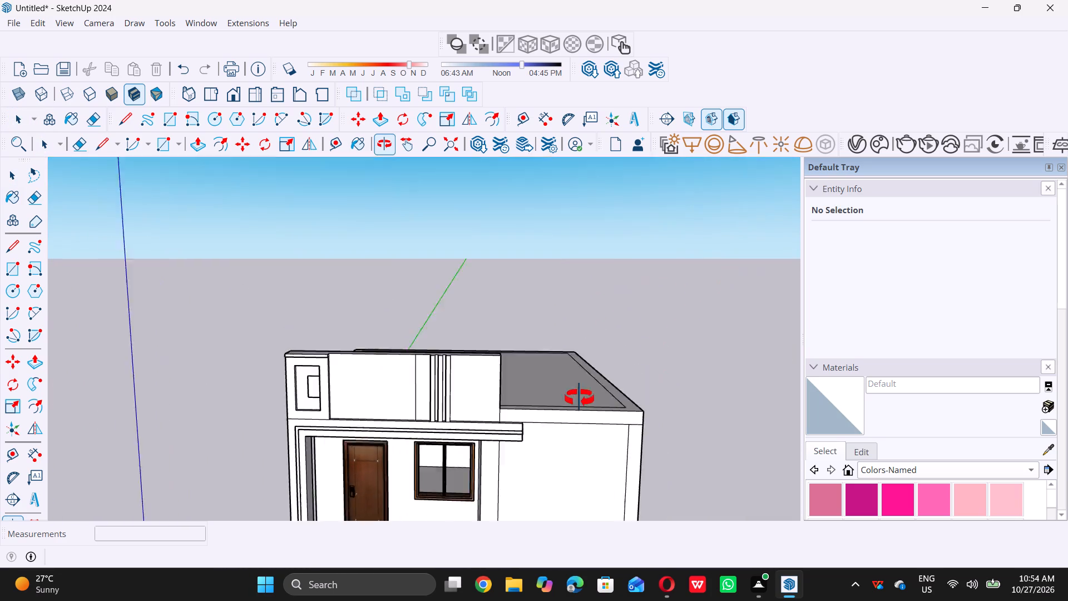
{"action": "middle_click_drag", "start_coordinate": [579, 398], "coordinate": [671, 425]}
Draw a line along the back of the three strips' tops, separating them from the parapet's top face.
{"action": "scroll", "coordinate": [486, 379], "scroll_direction": "up", "scroll_amount": 6}
{"action": "scroll", "coordinate": [482, 333], "scroll_direction": "up", "scroll_amount": 5}
{"action": "middle_click_drag", "start_coordinate": [449, 342], "coordinate": [515, 415]}
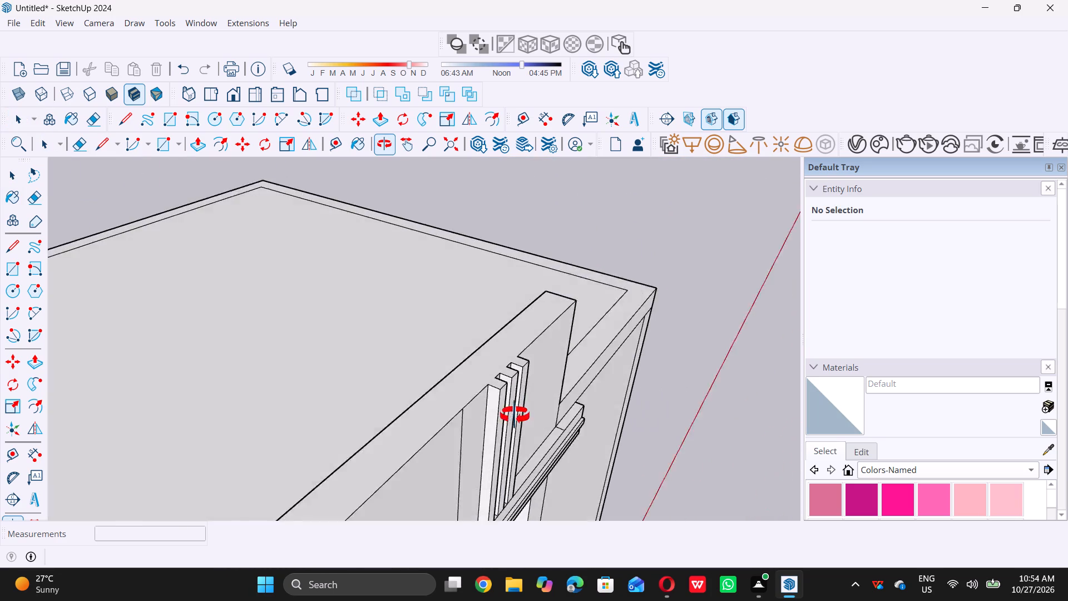
{"action": "middle_click_drag", "start_coordinate": [515, 415], "coordinate": [515, 416]}
{"action": "scroll", "coordinate": [502, 398], "scroll_direction": "up", "scroll_amount": 11}
{"action": "key", "text": "l"}
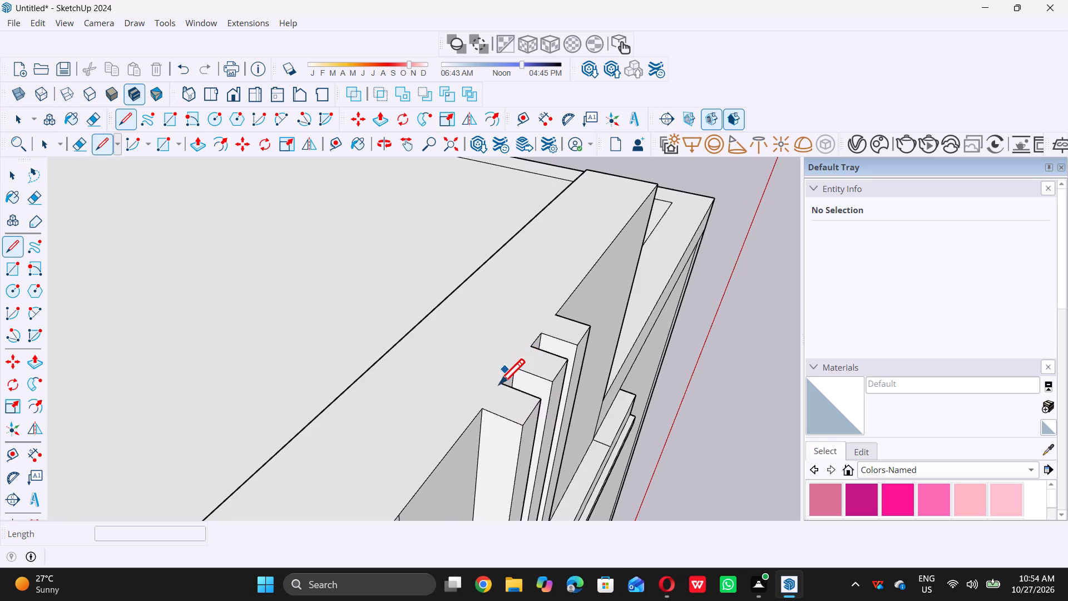
{"action": "scroll", "coordinate": [490, 403], "scroll_direction": "up", "scroll_amount": 5}
{"action": "left_click", "coordinate": [479, 414]}
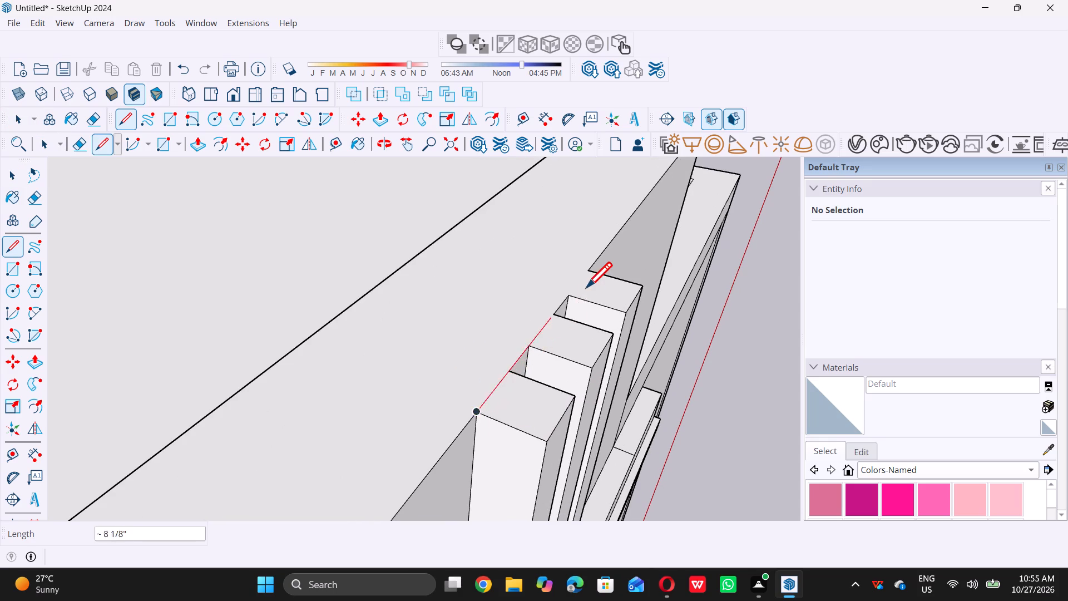
{"action": "left_click", "coordinate": [591, 271]}
{"action": "key", "text": "space"}
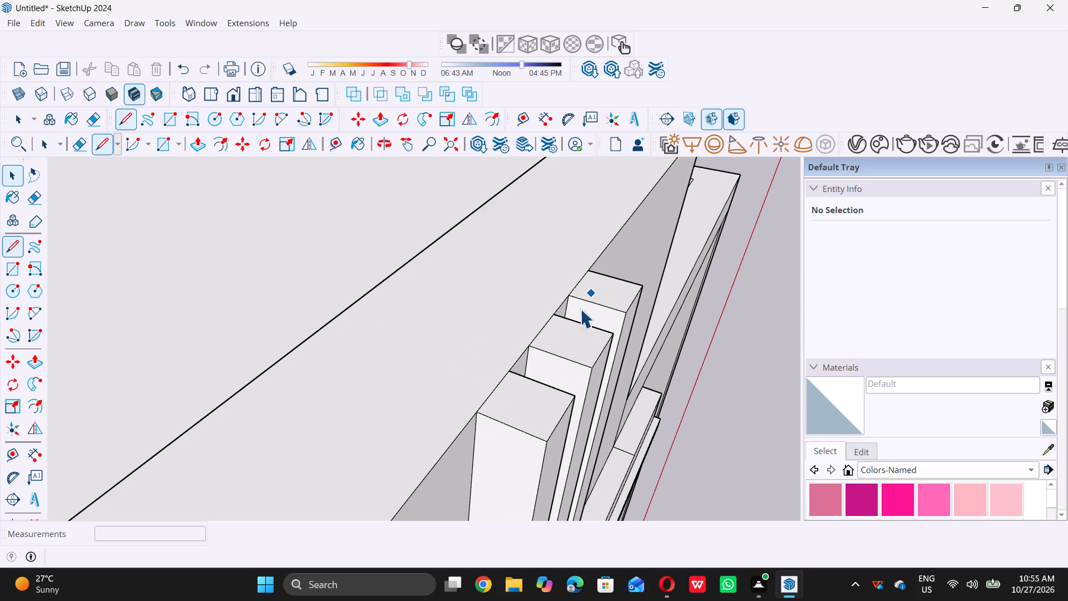
Push/Pull the top of the strip nearest the end panel up 2" above the parapet.
{"action": "scroll", "coordinate": [562, 329], "scroll_direction": "down", "scroll_amount": 6}
{"action": "middle_click_drag", "start_coordinate": [545, 366], "coordinate": [508, 390]}
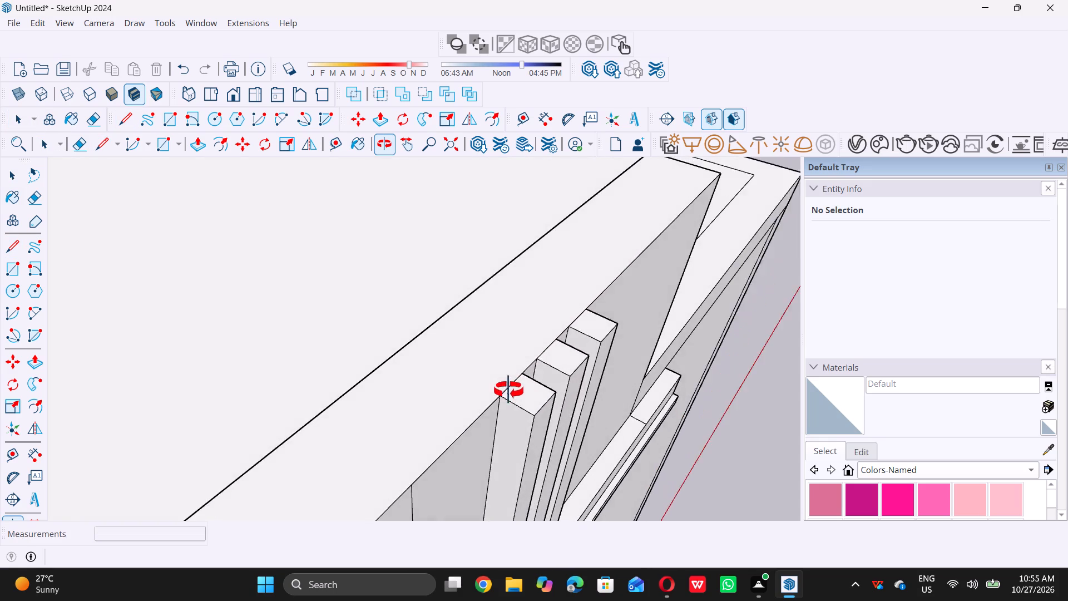
{"action": "middle_click_drag", "start_coordinate": [508, 390], "coordinate": [508, 390]}
{"action": "scroll", "coordinate": [547, 402], "scroll_direction": "up", "scroll_amount": 10}
{"action": "left_click", "coordinate": [516, 397]}
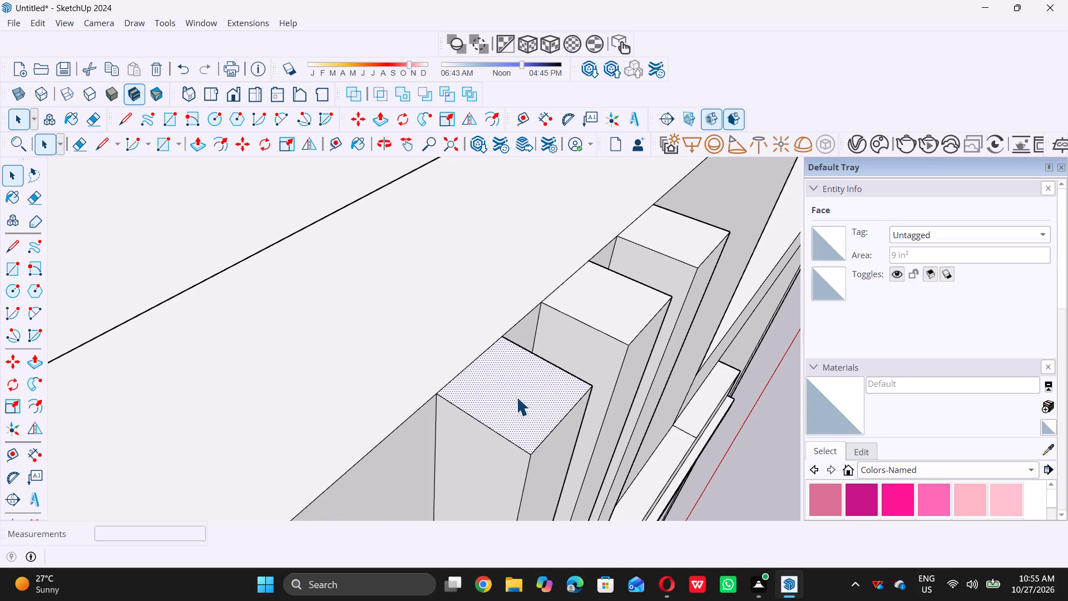
{"action": "key", "text": "p"}
{"action": "left_click", "coordinate": [516, 397]}
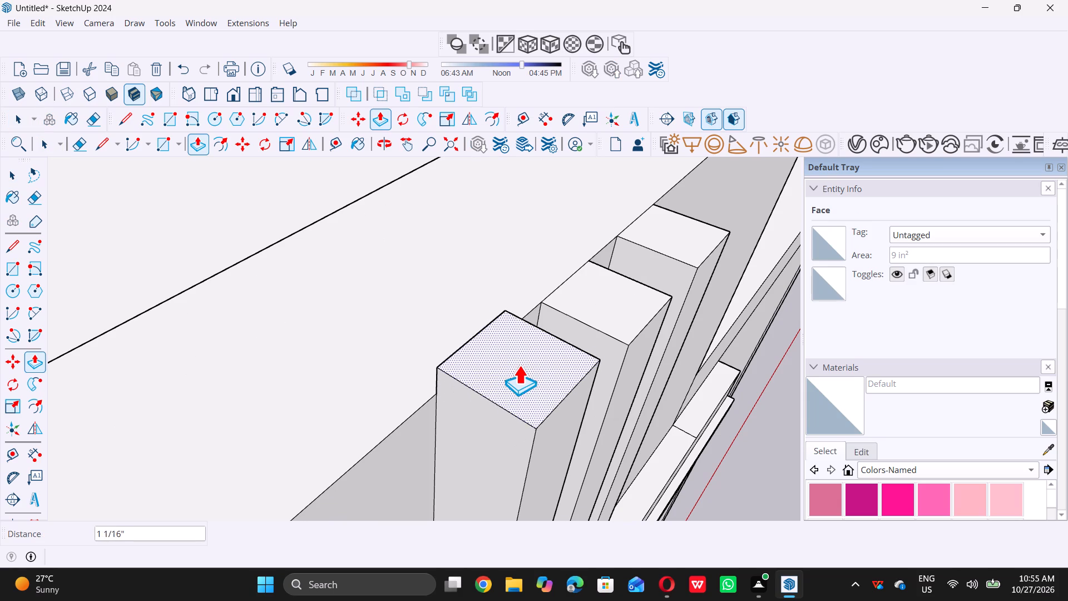
{"action": "key", "text": "2"}
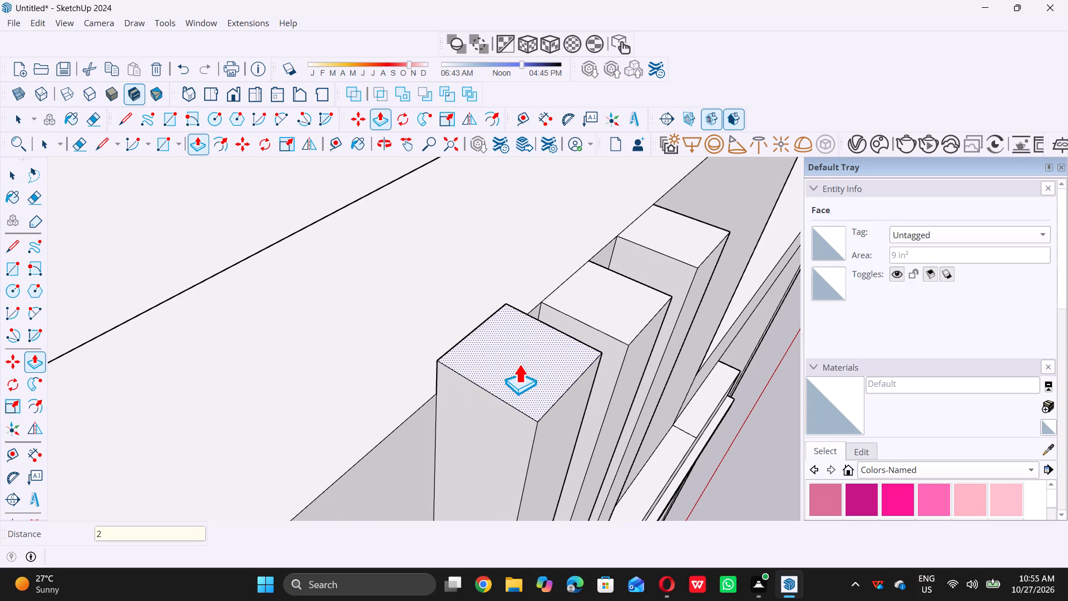
{"action": "key", "text": "shift+quotedbl"}
{"action": "key", "text": "Return"}
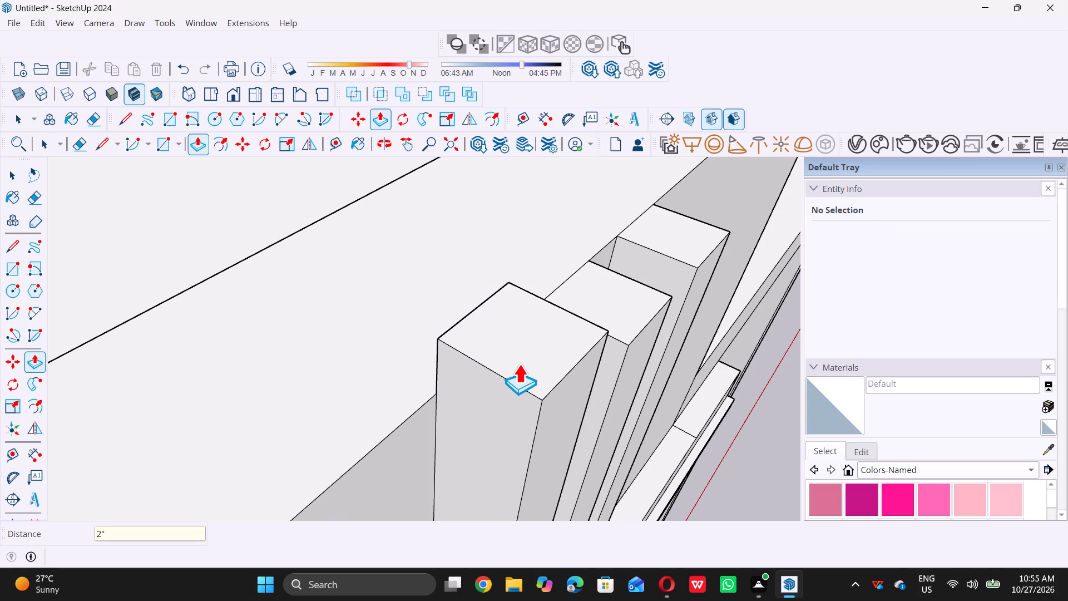
{"action": "key", "text": "space"}
Push/Pull the top of the middle strip up 2", level with the raised strip beside it.
{"action": "scroll", "coordinate": [549, 372], "scroll_direction": "down", "scroll_amount": 6}
{"action": "middle_click_drag", "start_coordinate": [469, 399], "coordinate": [279, 312]}
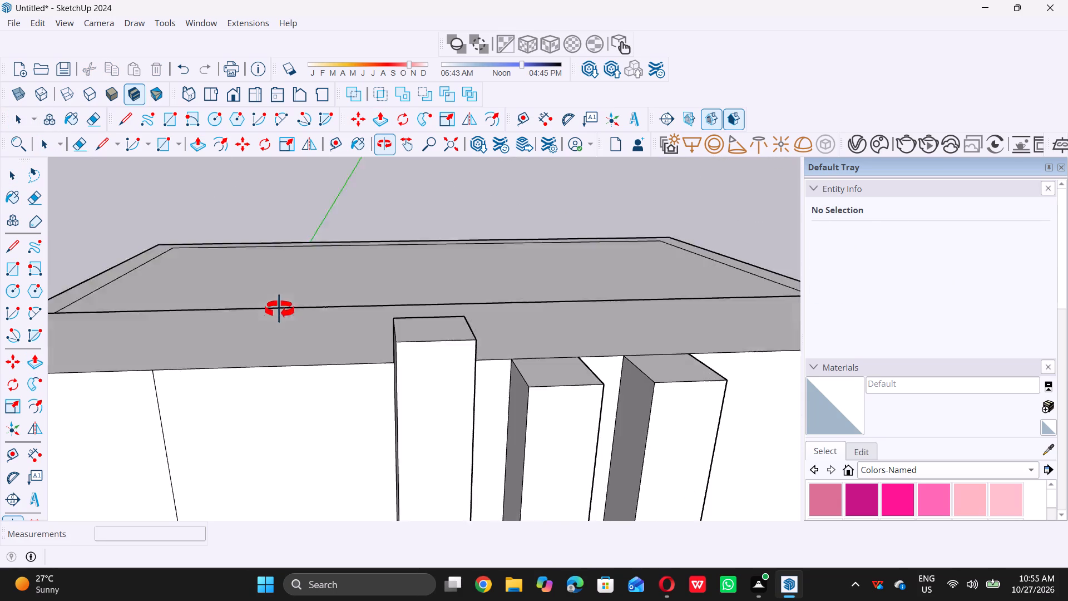
{"action": "scroll", "coordinate": [595, 392], "scroll_direction": "up", "scroll_amount": 4}
{"action": "left_click", "coordinate": [543, 382]}
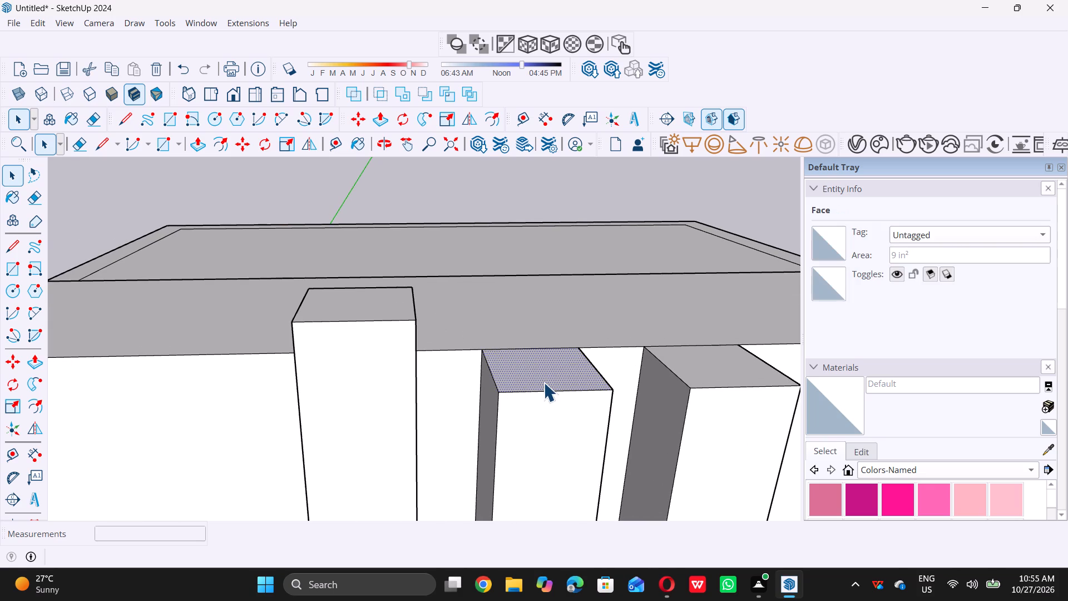
{"action": "key", "text": "p"}
{"action": "left_click", "coordinate": [552, 367]}
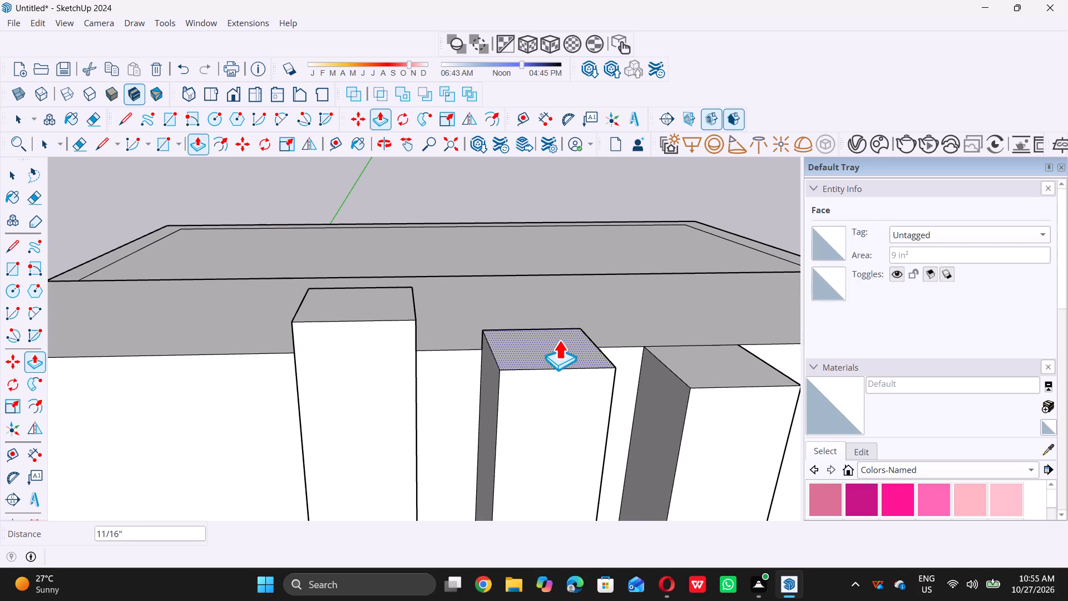
{"action": "left_click", "coordinate": [415, 307]}
{"action": "scroll", "coordinate": [403, 350], "scroll_direction": "down", "scroll_amount": 6}
{"action": "key", "text": "space"}
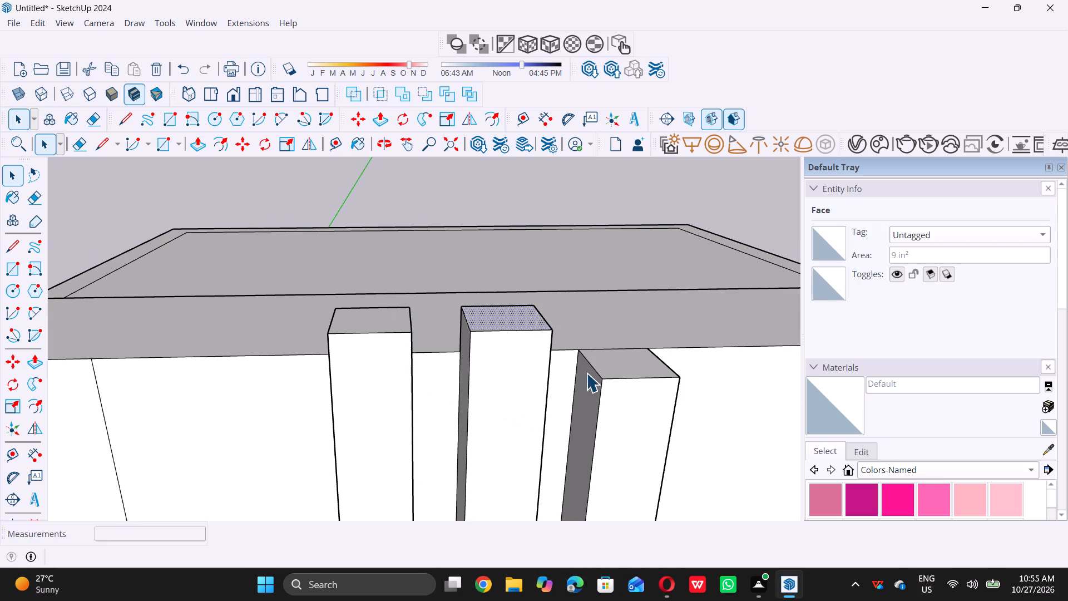
Push/Pull the top of the third strip, farthest from the end panel, up 2" to match the other two.
{"action": "scroll", "coordinate": [634, 361], "scroll_direction": "up", "scroll_amount": 4}
{"action": "left_click", "coordinate": [626, 370]}
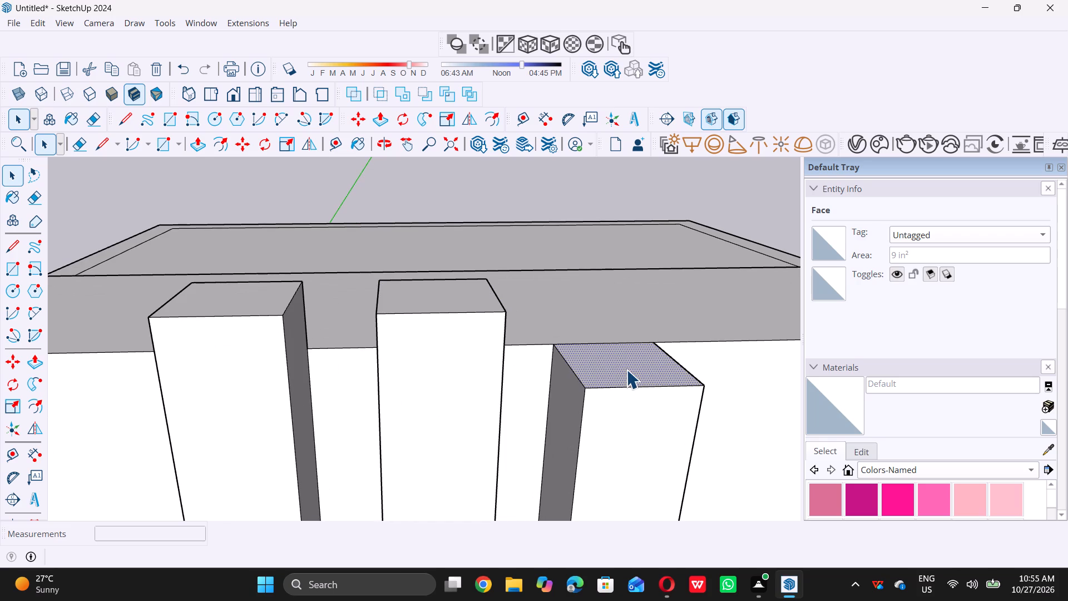
{"action": "key", "text": "p"}
{"action": "left_click", "coordinate": [626, 370]}
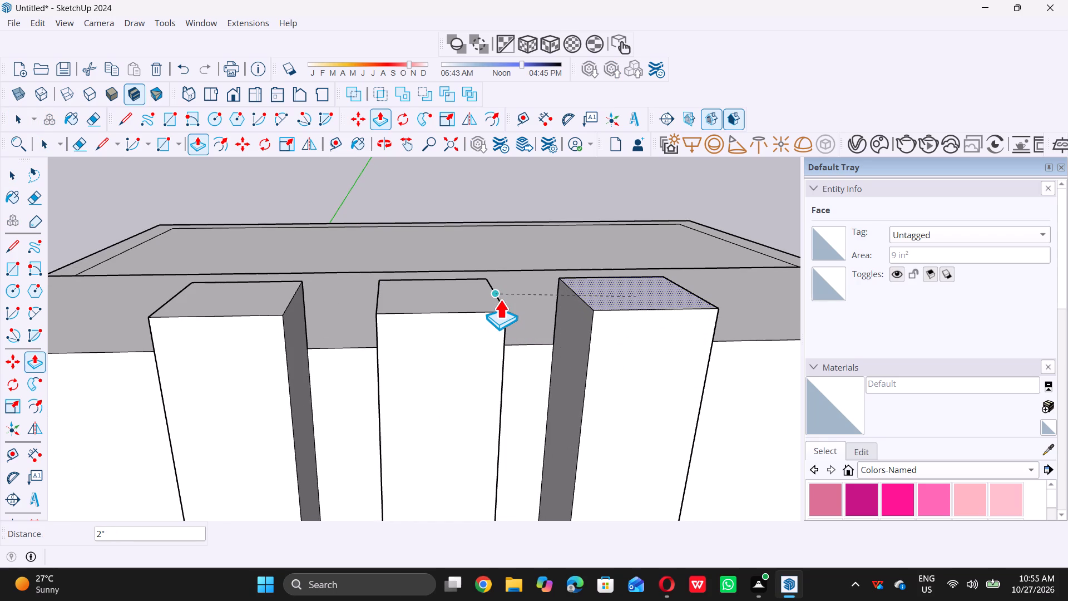
{"action": "left_click", "coordinate": [500, 299]}
{"action": "key", "text": "space"}
{"action": "scroll", "coordinate": [551, 344], "scroll_direction": "down", "scroll_amount": 15}
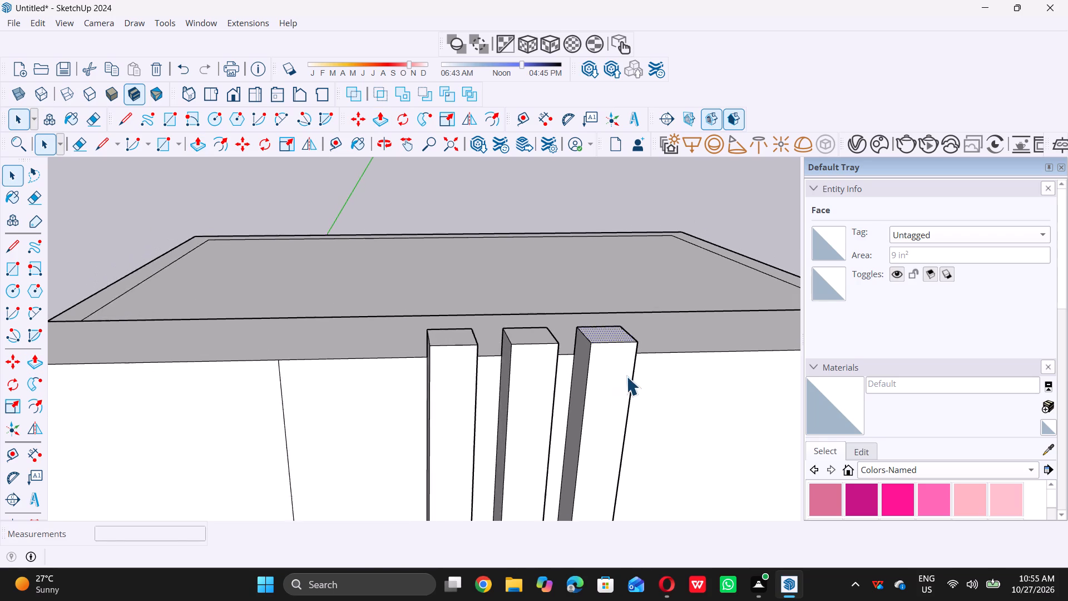
Examine the three raised strips and the parapet from the front and from above.
{"action": "scroll", "coordinate": [626, 376], "scroll_direction": "down", "scroll_amount": 5}
{"action": "left_click", "coordinate": [483, 190]}
{"action": "scroll", "coordinate": [543, 321], "scroll_direction": "down", "scroll_amount": 8}
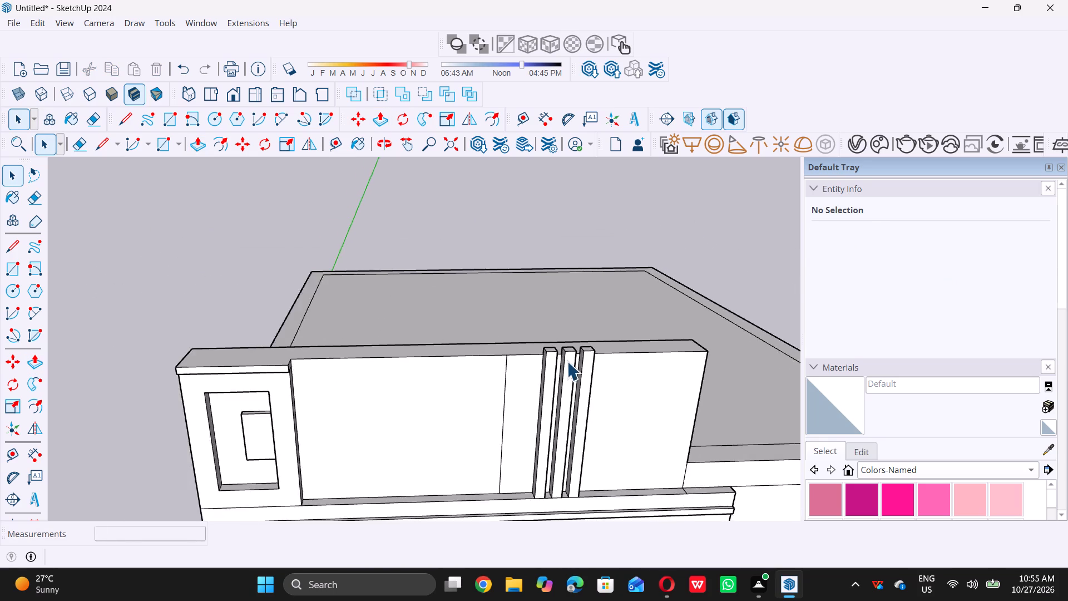
{"action": "scroll", "coordinate": [567, 361], "scroll_direction": "down", "scroll_amount": 3}
{"action": "middle_click_drag", "start_coordinate": [579, 406], "coordinate": [543, 319]}
{"action": "scroll", "coordinate": [573, 380], "scroll_direction": "down", "scroll_amount": 2}
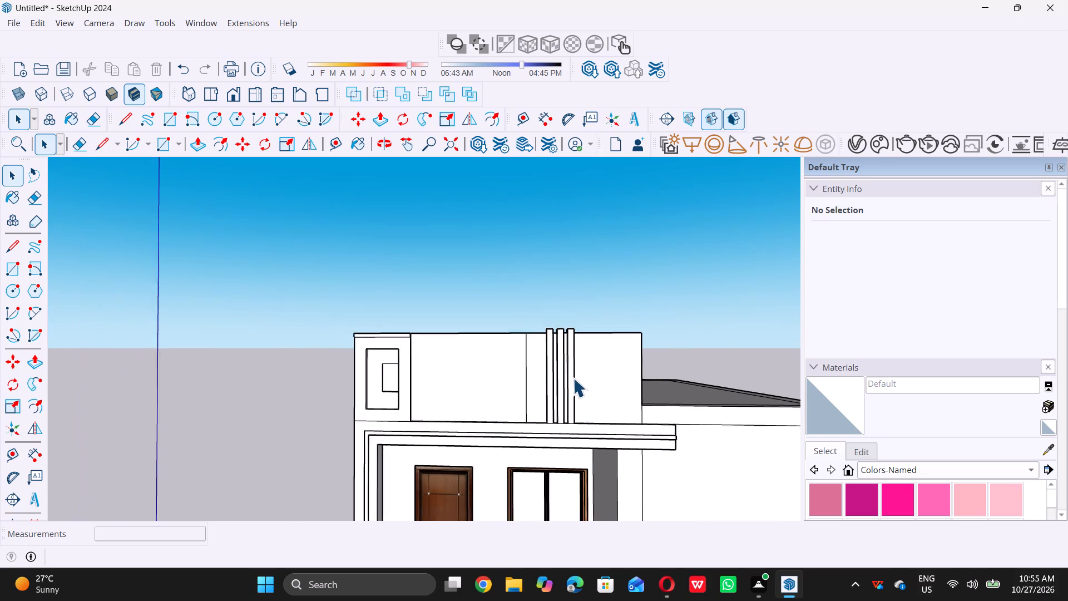
{"action": "scroll", "coordinate": [573, 378], "scroll_direction": "down", "scroll_amount": 2}
{"action": "middle_click_drag", "start_coordinate": [570, 383], "coordinate": [555, 390]}
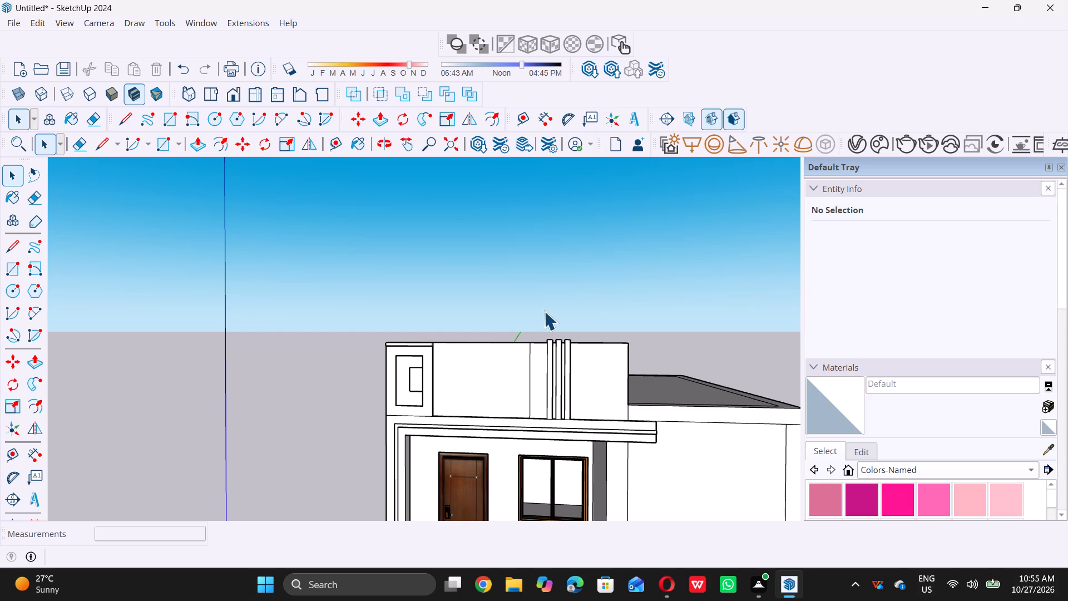
{"action": "middle_click_drag", "start_coordinate": [501, 338], "coordinate": [515, 358]}
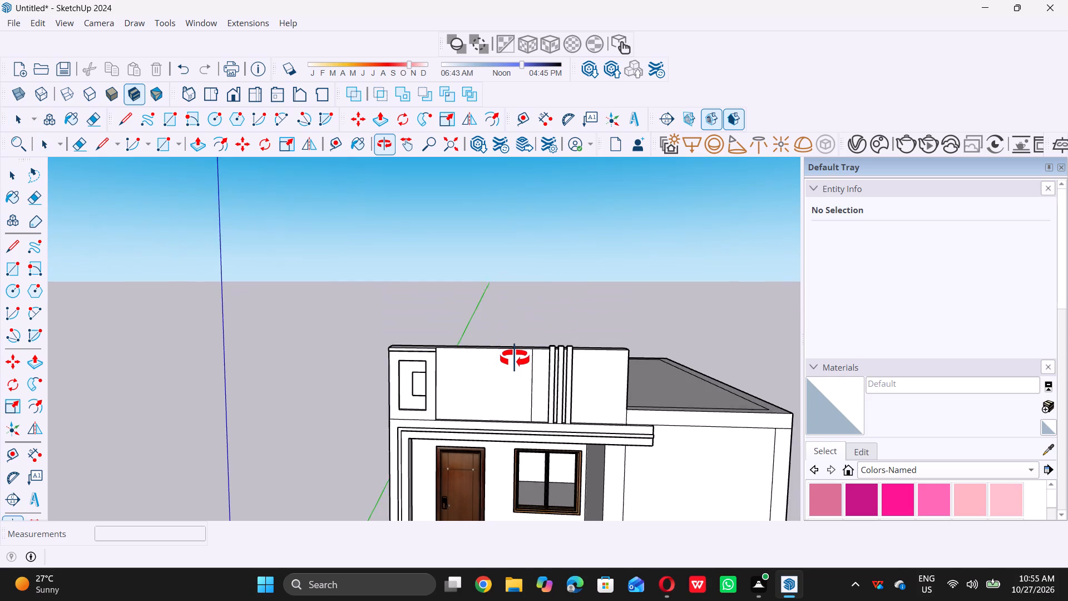
{"action": "middle_click_drag", "start_coordinate": [515, 358], "coordinate": [515, 360]}
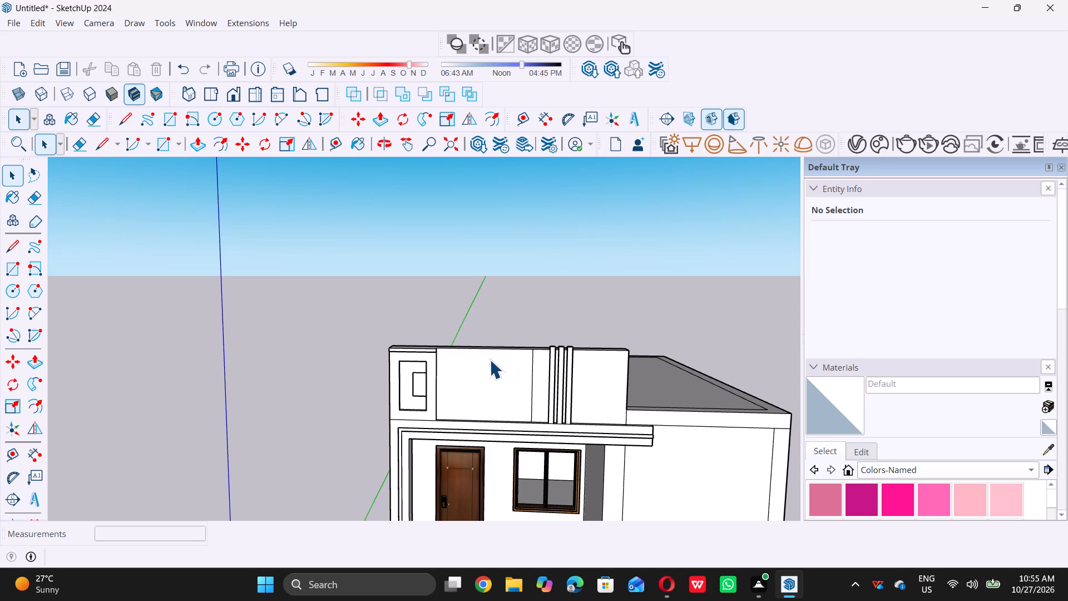
{"action": "middle_click_drag", "start_coordinate": [462, 338], "coordinate": [505, 402]}
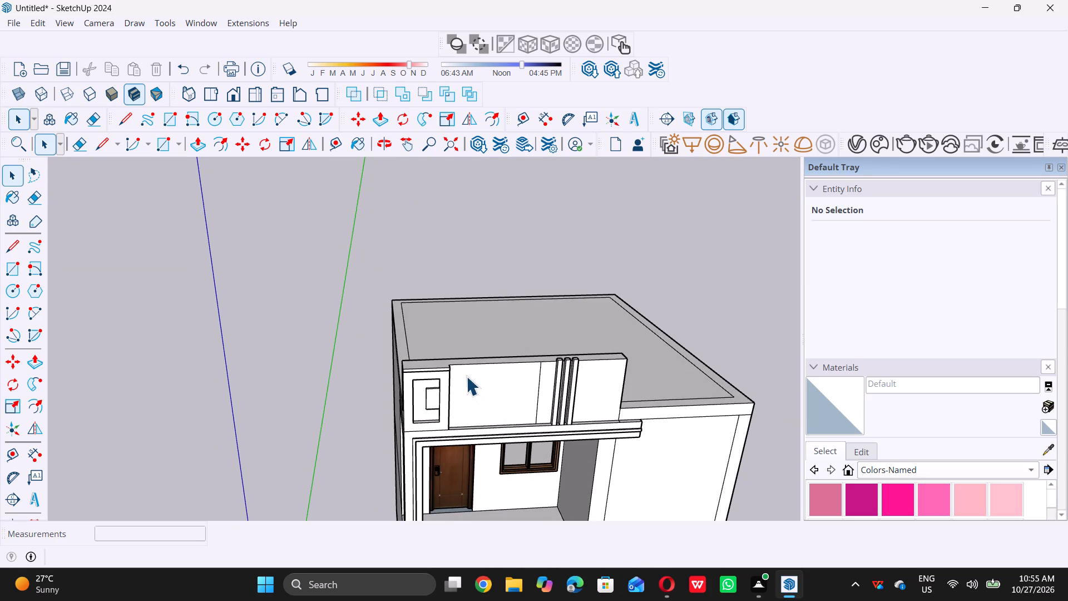
{"action": "middle_click_drag", "start_coordinate": [465, 364], "coordinate": [459, 396]}
Draw a 9" line across the parapet's top from the end panel's inner corner to the back edge.
{"action": "scroll", "coordinate": [452, 394], "scroll_direction": "up", "scroll_amount": 16}
{"action": "middle_click_drag", "start_coordinate": [421, 383], "coordinate": [410, 412]}
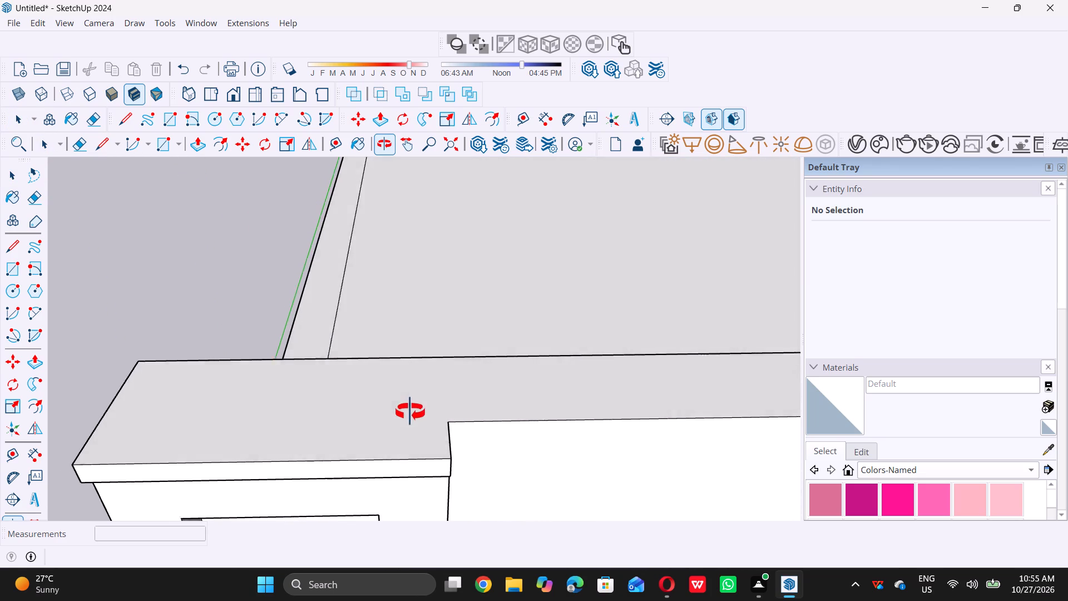
{"action": "middle_click_drag", "start_coordinate": [410, 412], "coordinate": [398, 438]}
{"action": "key", "text": "l"}
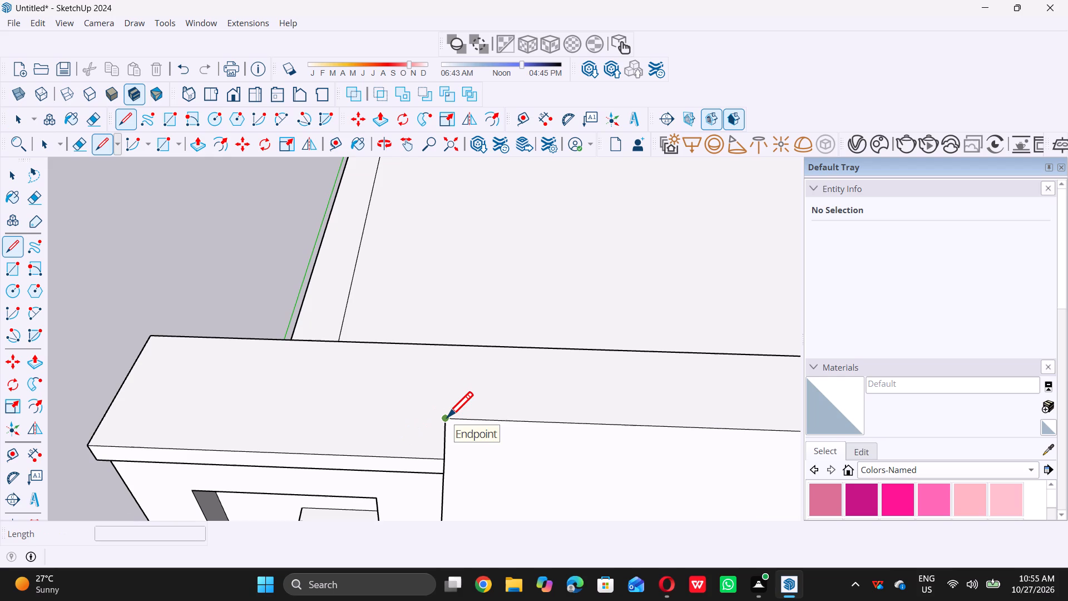
{"action": "left_click", "coordinate": [447, 417]}
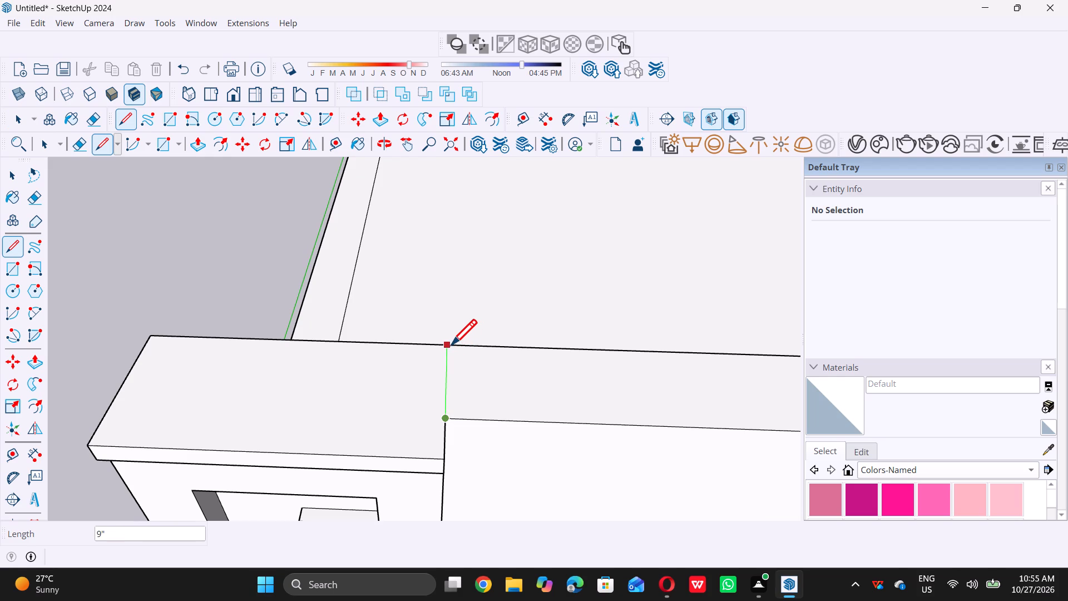
{"action": "left_click", "coordinate": [451, 344]}
{"action": "key", "text": "space"}
Draw a 9" line across the parapet's top from the vertical line beside the strips to the back edge.
{"action": "scroll", "coordinate": [448, 357], "scroll_direction": "down", "scroll_amount": 15}
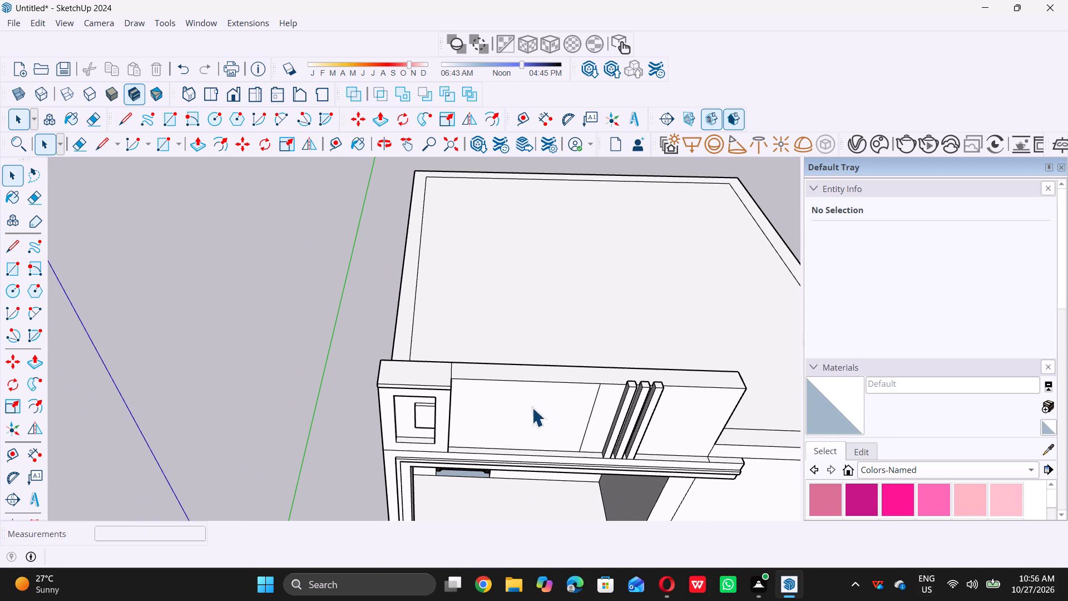
{"action": "middle_click_drag", "start_coordinate": [545, 397], "coordinate": [504, 388]}
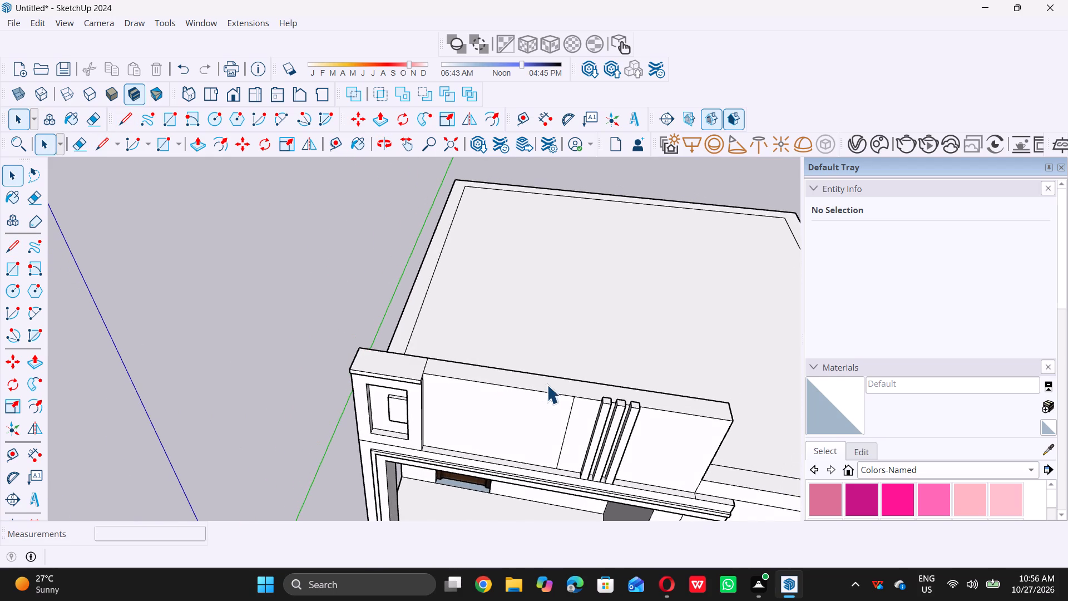
{"action": "scroll", "coordinate": [577, 387], "scroll_direction": "up", "scroll_amount": 5}
{"action": "key", "text": "l"}
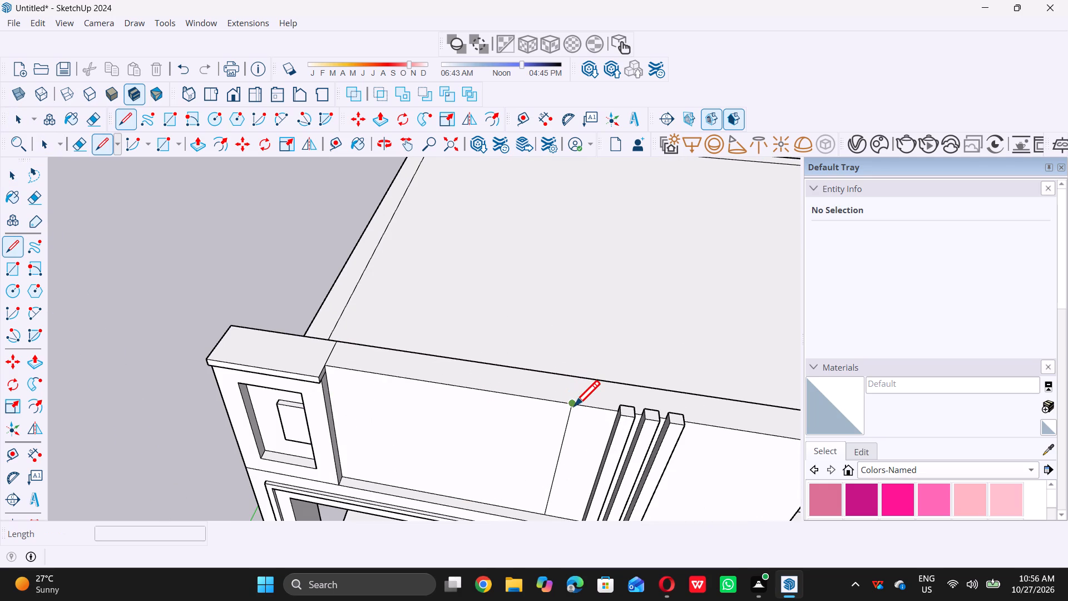
{"action": "left_click", "coordinate": [574, 406]}
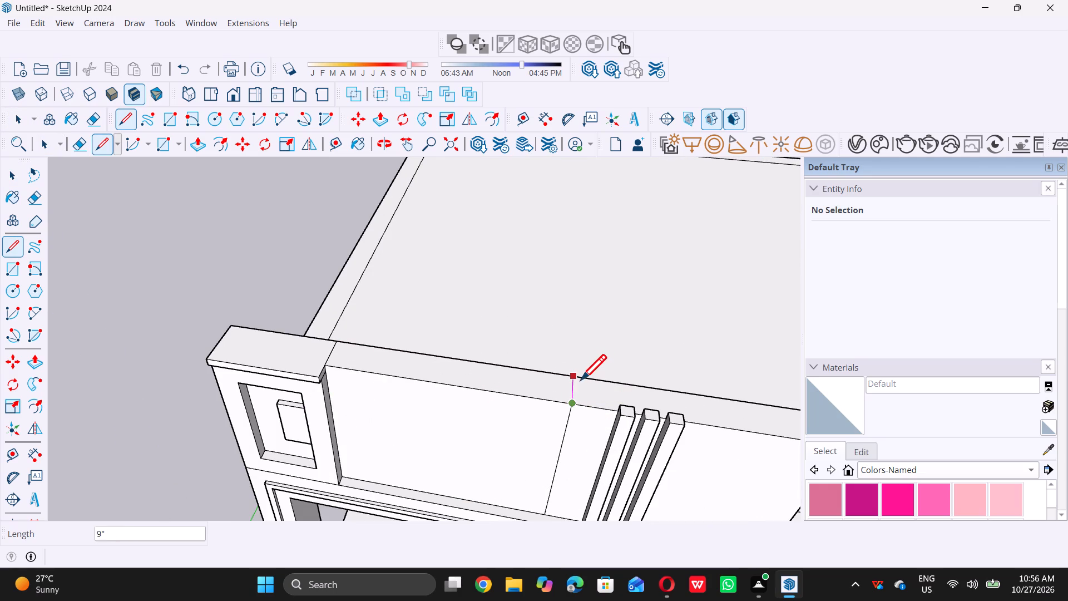
{"action": "left_click", "coordinate": [576, 374]}
{"action": "key", "text": "space"}
Push/Pull the parapet's top section between the end panel and the line beside the strips down 3'.
{"action": "scroll", "coordinate": [585, 420], "scroll_direction": "down", "scroll_amount": 3}
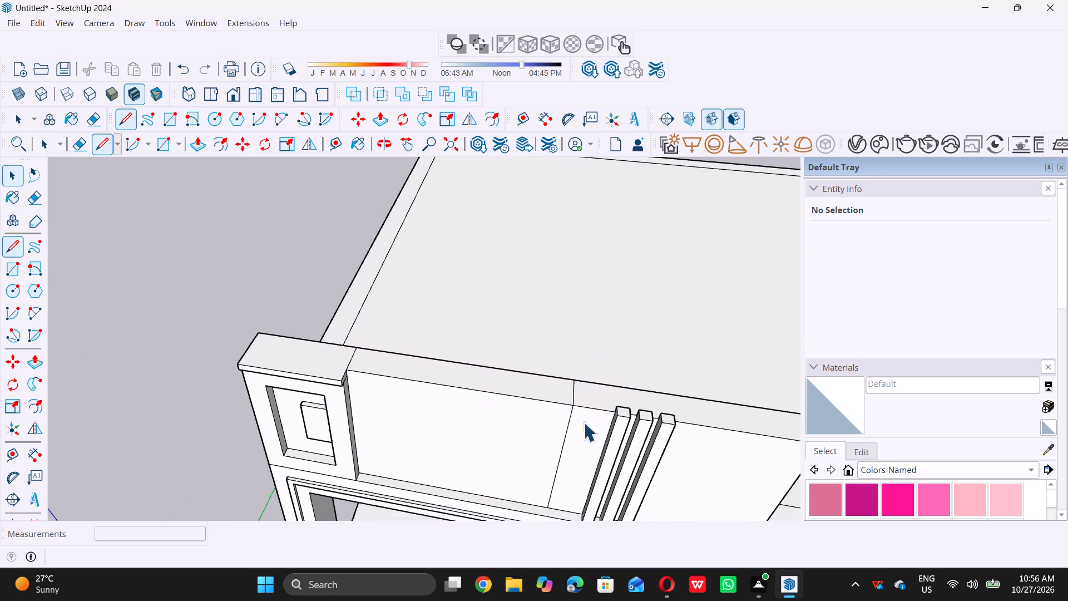
{"action": "scroll", "coordinate": [584, 422], "scroll_direction": "down", "scroll_amount": 3}
{"action": "middle_click_drag", "start_coordinate": [448, 419], "coordinate": [404, 345]}
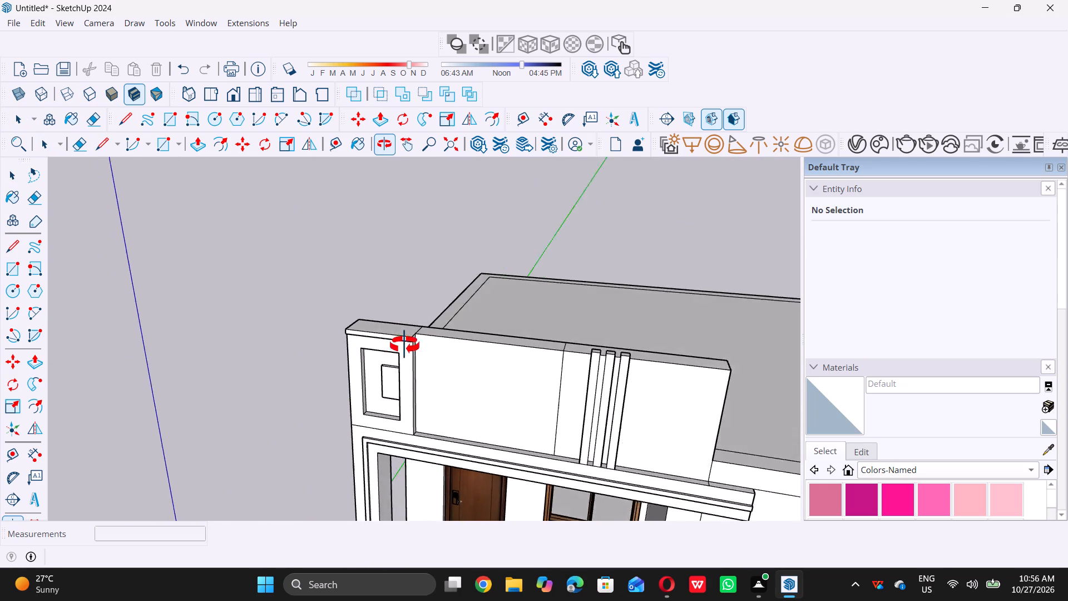
{"action": "middle_click_drag", "start_coordinate": [404, 345], "coordinate": [395, 349]}
{"action": "scroll", "coordinate": [437, 342], "scroll_direction": "up", "scroll_amount": 9}
{"action": "left_click", "coordinate": [443, 334]}
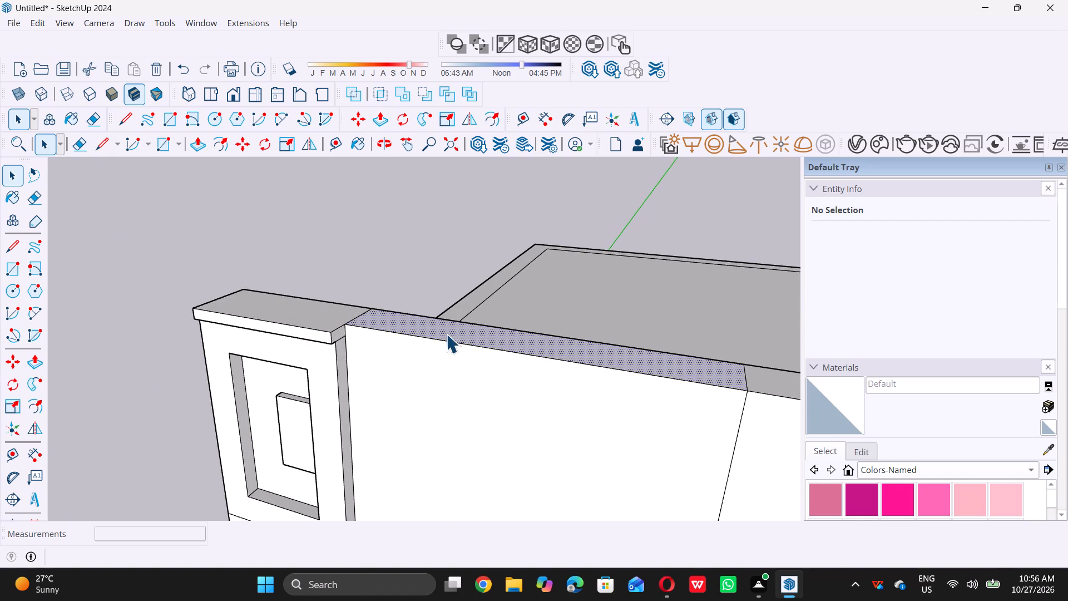
{"action": "key", "text": "p"}
{"action": "left_click", "coordinate": [451, 328]}
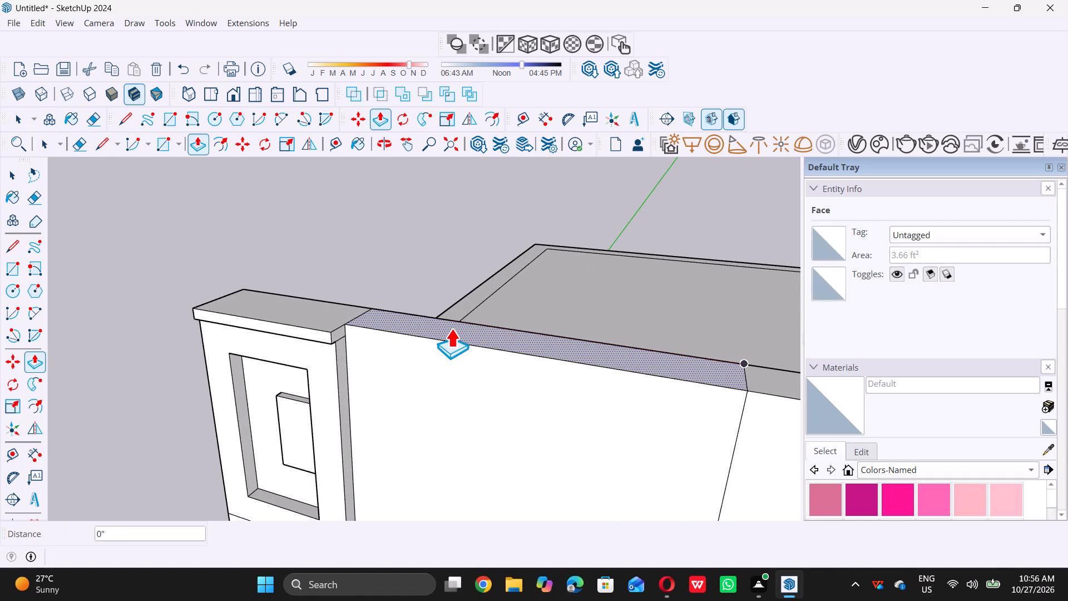
{"action": "scroll", "coordinate": [451, 328], "scroll_direction": "down", "scroll_amount": 10}
{"action": "scroll", "coordinate": [455, 418], "scroll_direction": "up", "scroll_amount": 6}
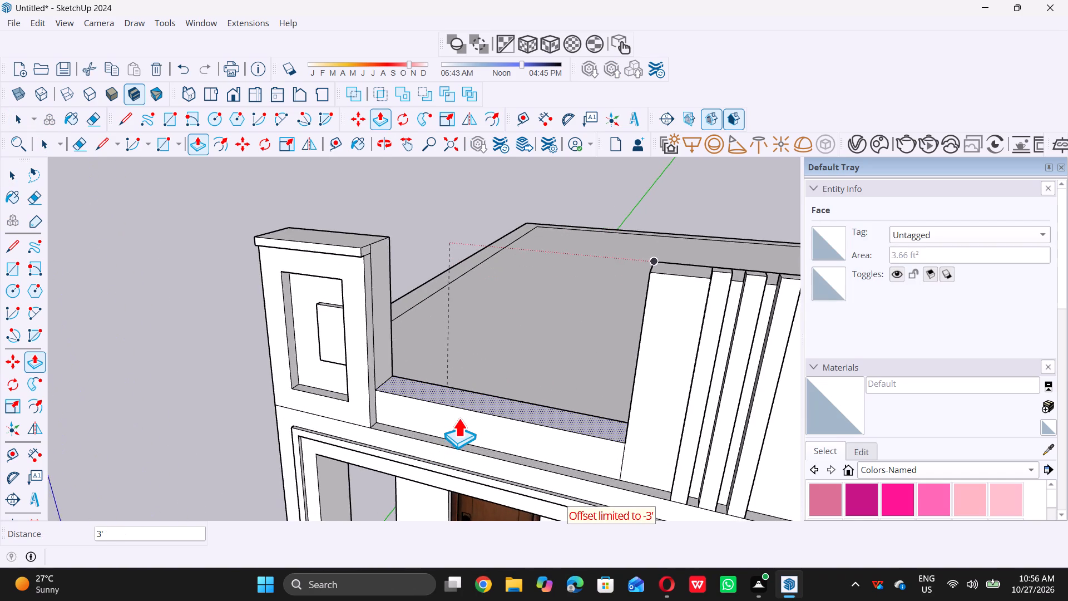
{"action": "scroll", "coordinate": [458, 418], "scroll_direction": "up", "scroll_amount": 1}
{"action": "left_click", "coordinate": [459, 415]}
{"action": "scroll", "coordinate": [469, 390], "scroll_direction": "up", "scroll_amount": 5}
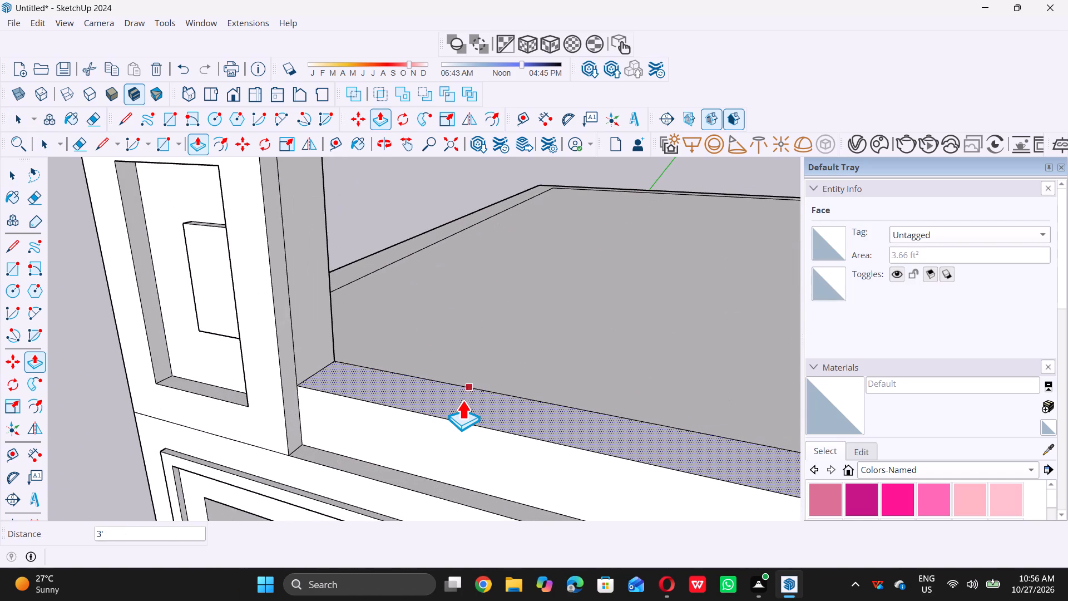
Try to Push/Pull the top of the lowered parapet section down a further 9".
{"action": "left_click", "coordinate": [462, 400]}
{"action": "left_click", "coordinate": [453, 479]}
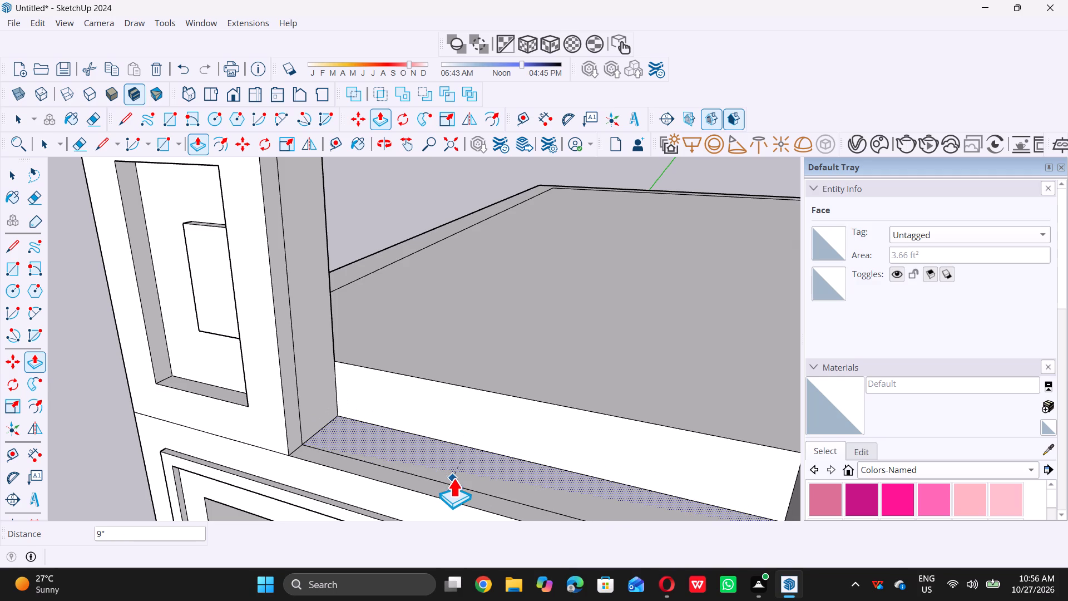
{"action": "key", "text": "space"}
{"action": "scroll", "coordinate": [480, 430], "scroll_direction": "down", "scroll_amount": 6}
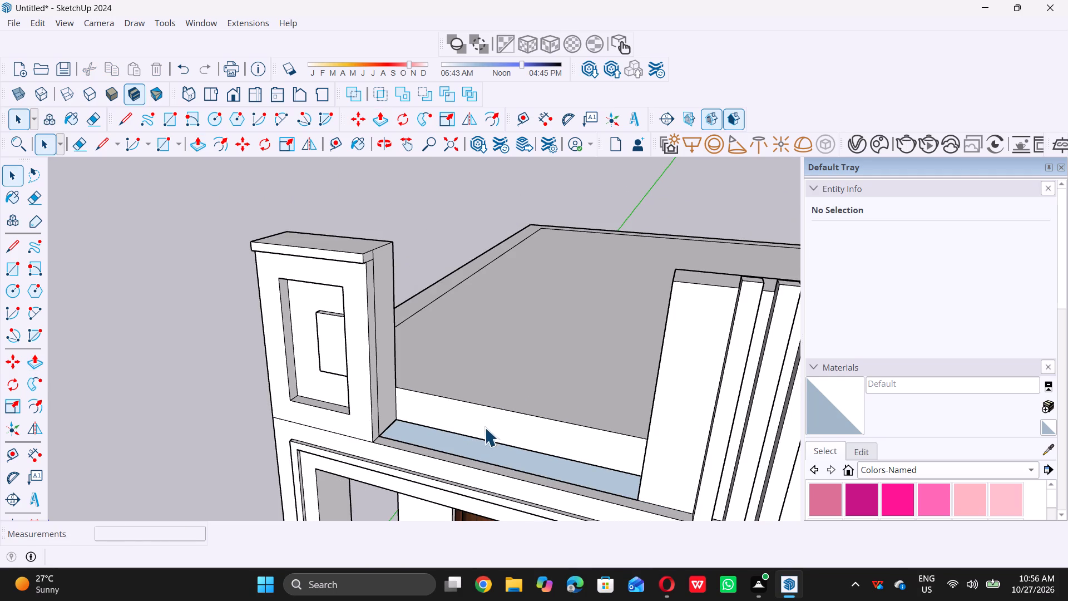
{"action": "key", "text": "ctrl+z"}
Push/Pull the front face of the lowered parapet section between the end panel and the strips back 9".
{"action": "middle_click_drag", "start_coordinate": [431, 420], "coordinate": [525, 342]}
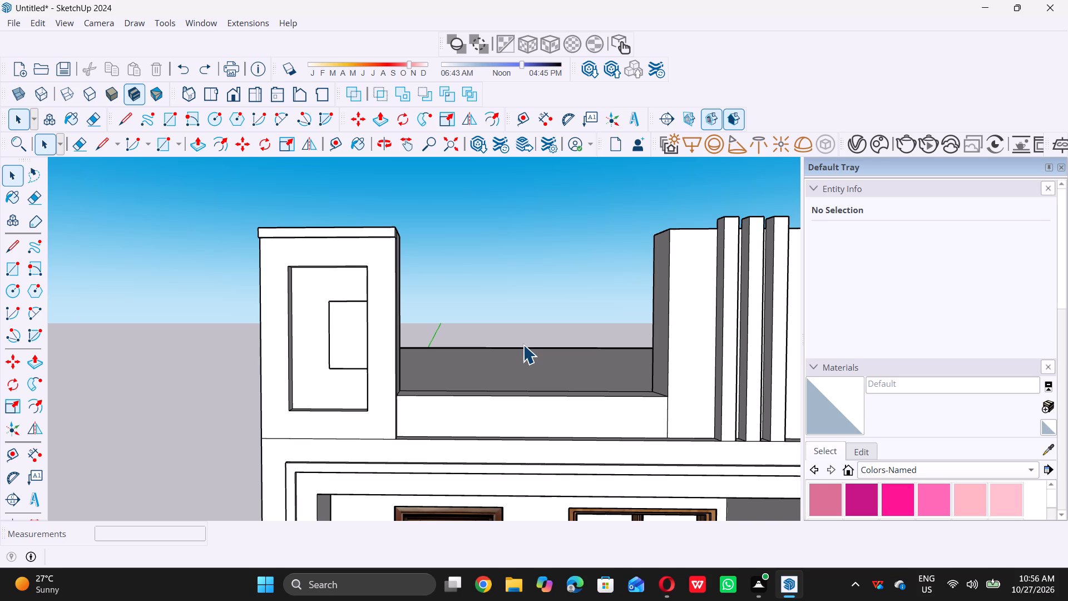
{"action": "scroll", "coordinate": [523, 344], "scroll_direction": "down", "scroll_amount": 5}
{"action": "middle_click_drag", "start_coordinate": [501, 359], "coordinate": [510, 362]}
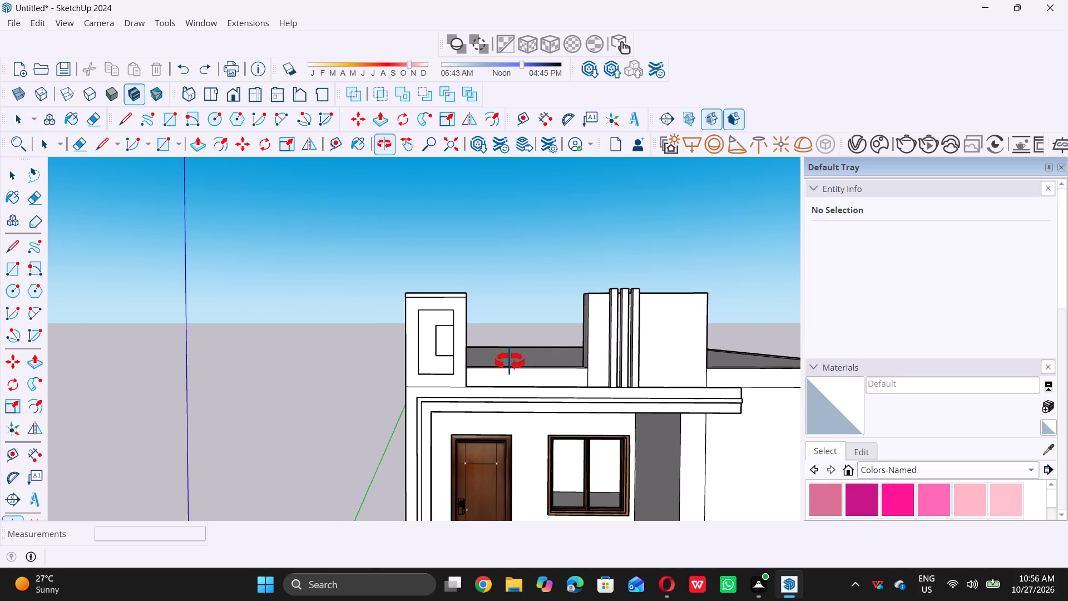
{"action": "middle_click_drag", "start_coordinate": [510, 362], "coordinate": [569, 359]}
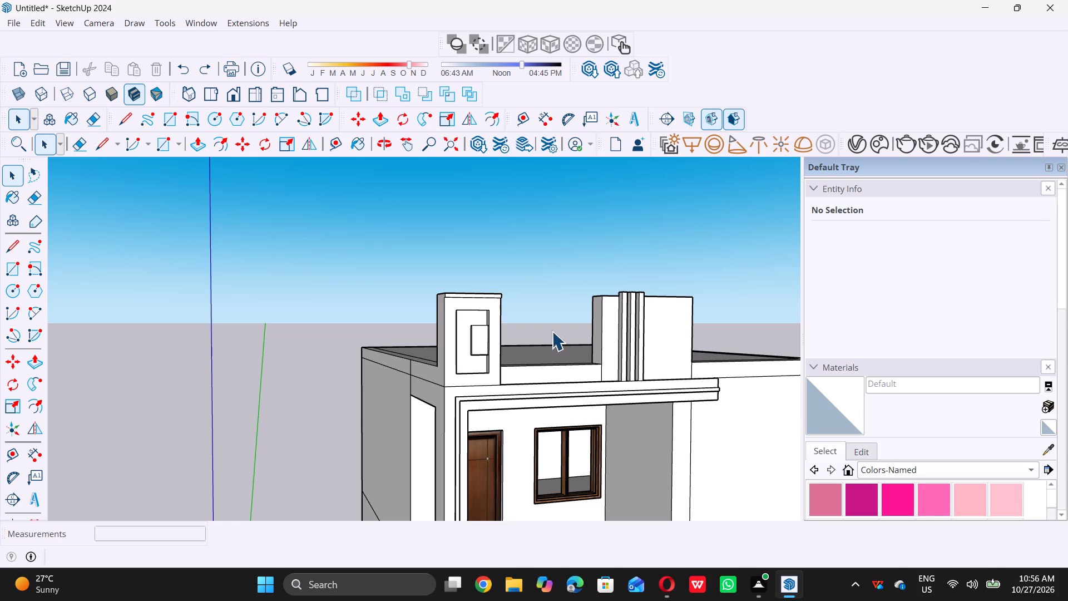
{"action": "scroll", "coordinate": [517, 347], "scroll_direction": "down", "scroll_amount": 2}
{"action": "middle_click_drag", "start_coordinate": [511, 357], "coordinate": [585, 405]}
{"action": "scroll", "coordinate": [575, 372], "scroll_direction": "up", "scroll_amount": 8}
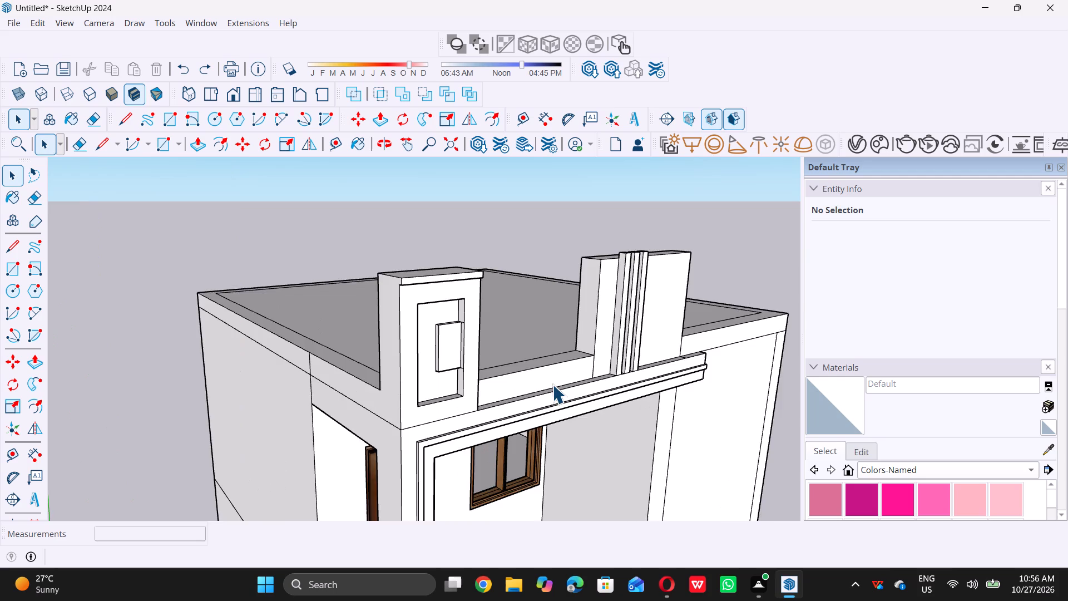
{"action": "scroll", "coordinate": [552, 385], "scroll_direction": "up", "scroll_amount": 4}
{"action": "double_click", "coordinate": [542, 379]}
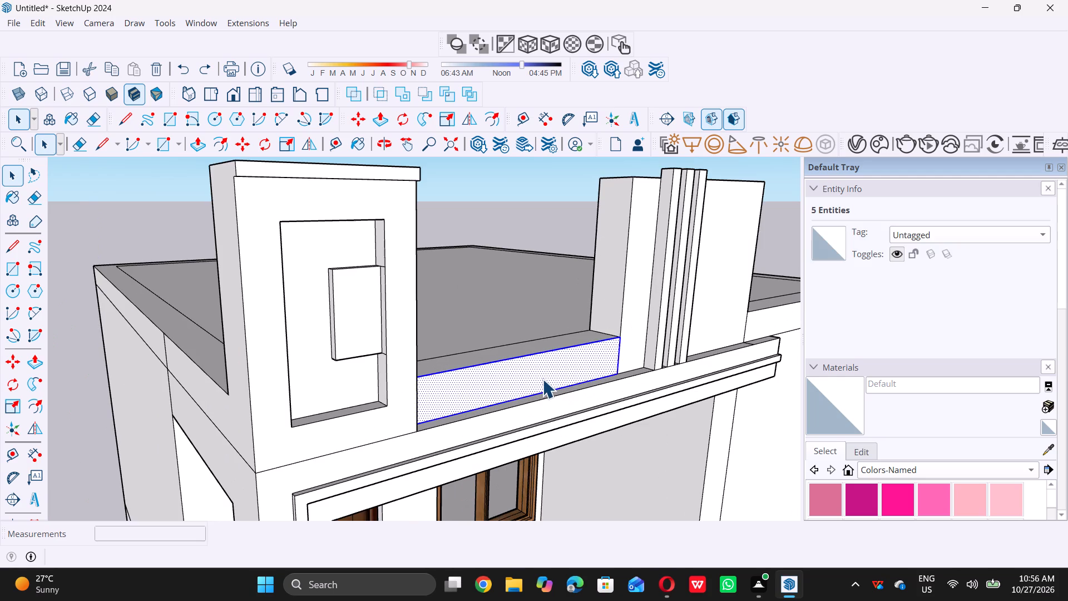
{"action": "key", "text": "p"}
{"action": "left_click", "coordinate": [534, 376]}
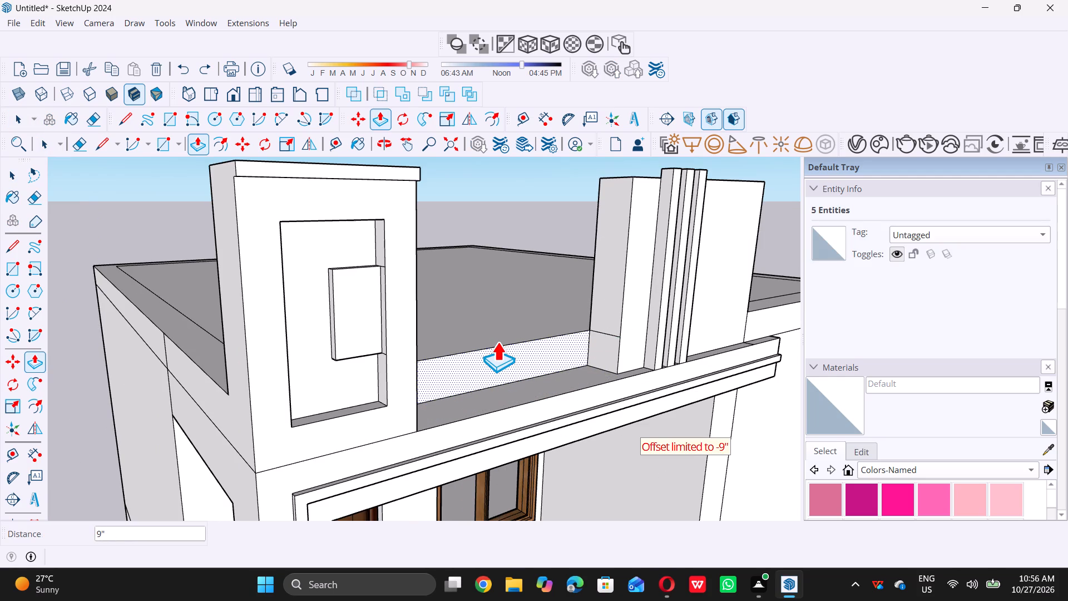
{"action": "left_click", "coordinate": [497, 342]}
{"action": "key", "text": "space"}
Examine the lowered parapet section and the upper facade from the front, from above, from below and from both sides.
{"action": "scroll", "coordinate": [497, 347], "scroll_direction": "down", "scroll_amount": 6}
{"action": "scroll", "coordinate": [548, 343], "scroll_direction": "down", "scroll_amount": 3}
{"action": "middle_click_drag", "start_coordinate": [483, 330], "coordinate": [438, 300]}
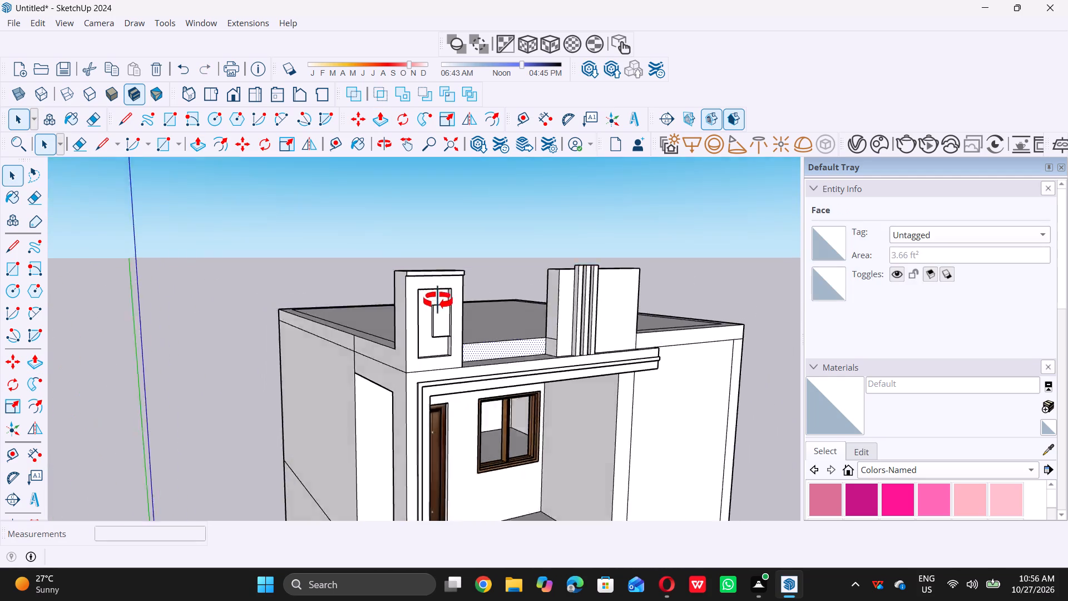
{"action": "middle_click_drag", "start_coordinate": [438, 300], "coordinate": [320, 311]}
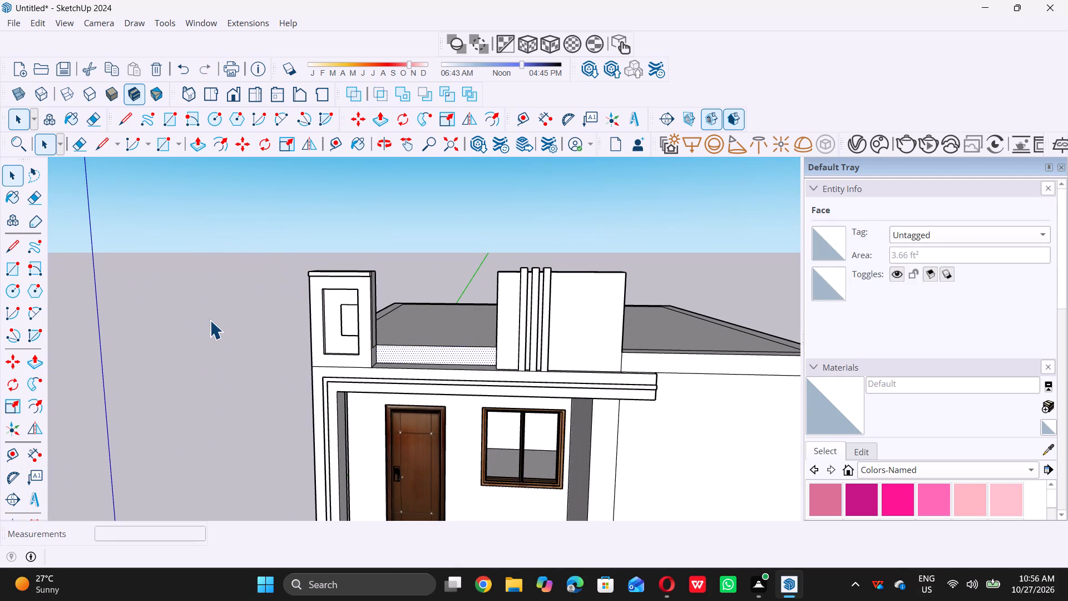
{"action": "left_click", "coordinate": [209, 319]}
{"action": "scroll", "coordinate": [397, 345], "scroll_direction": "down", "scroll_amount": 5}
{"action": "middle_click_drag", "start_coordinate": [391, 347], "coordinate": [383, 336]}
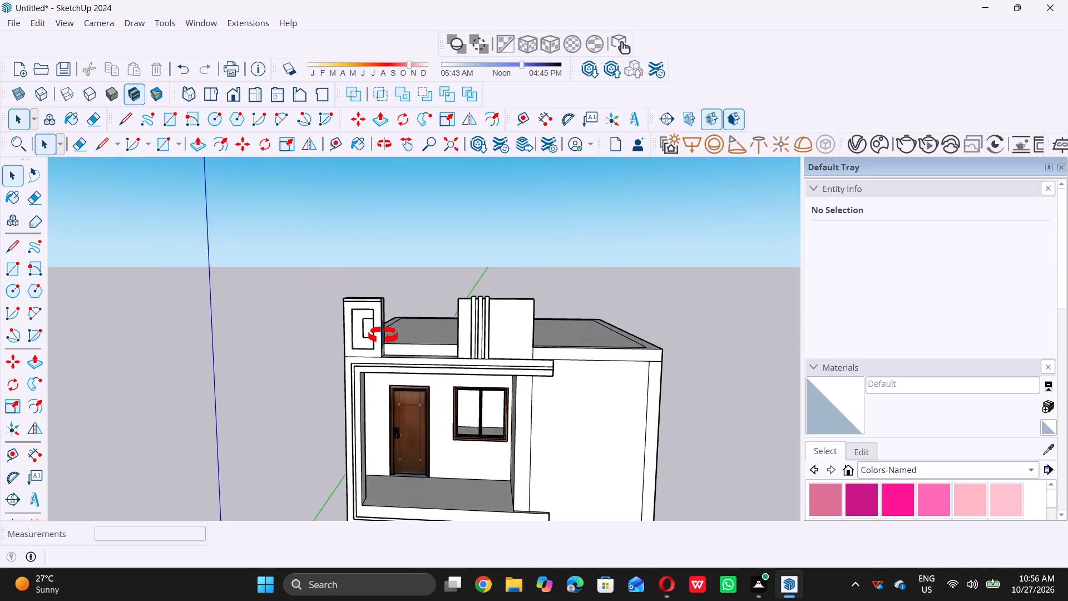
{"action": "middle_click_drag", "start_coordinate": [383, 336], "coordinate": [409, 294]}
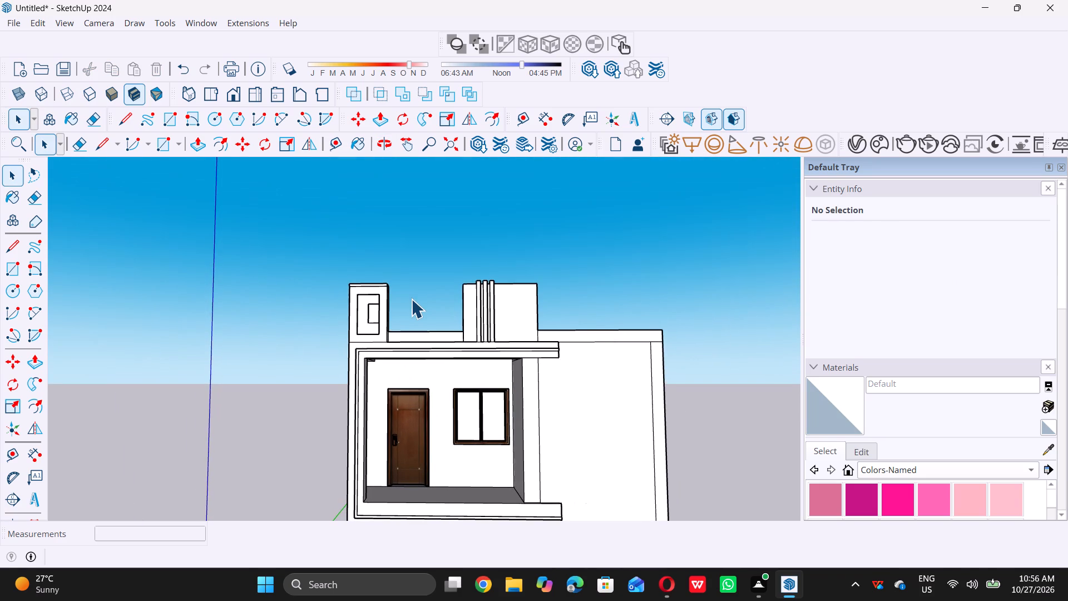
{"action": "middle_click_drag", "start_coordinate": [404, 302], "coordinate": [350, 394]}
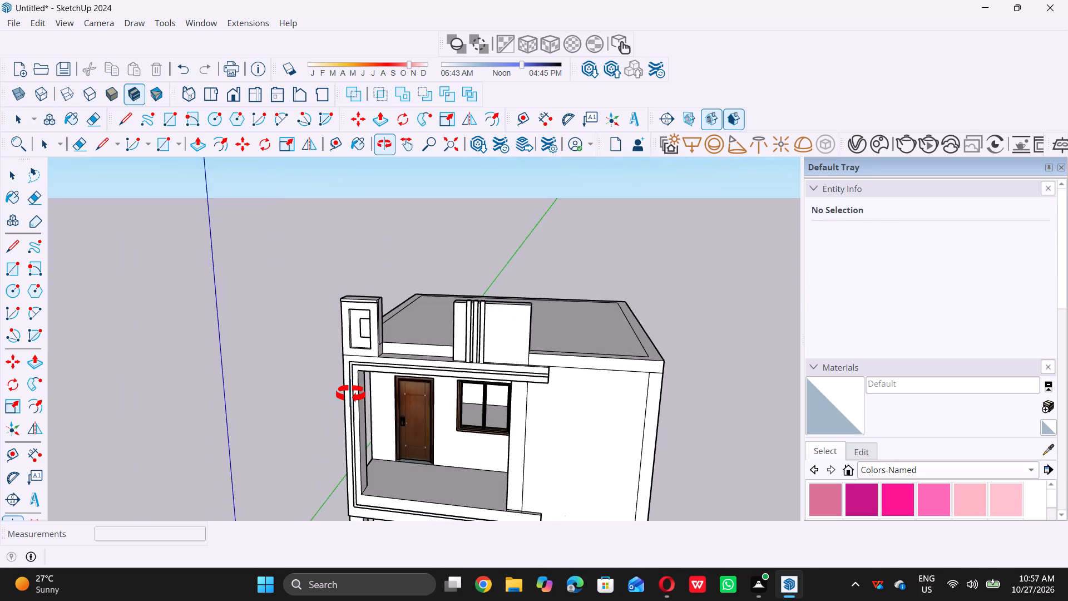
{"action": "middle_click_drag", "start_coordinate": [350, 394], "coordinate": [335, 460]}
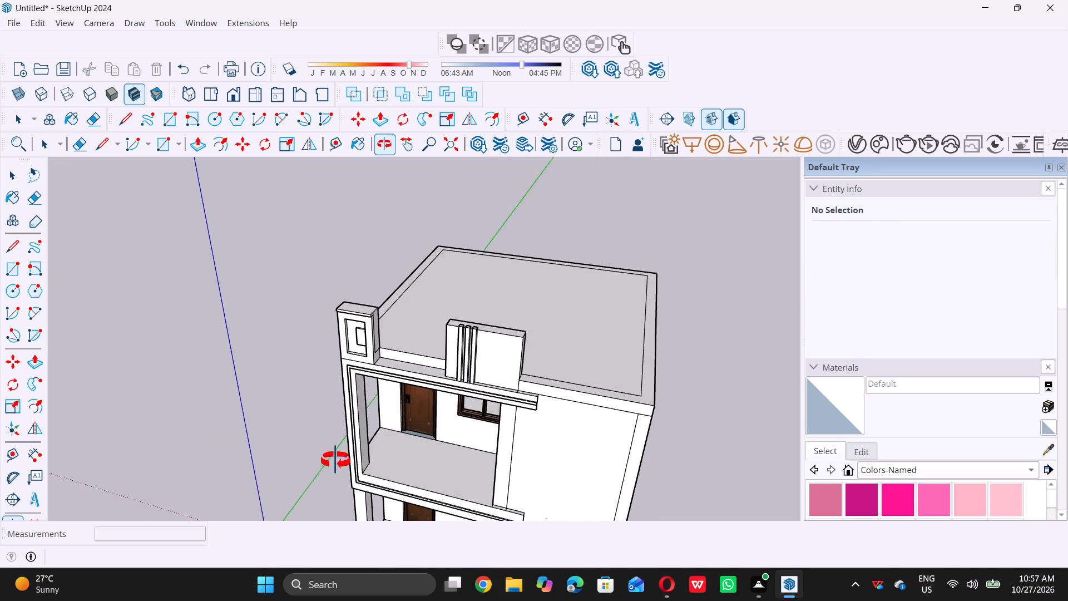
{"action": "middle_click_drag", "start_coordinate": [335, 460], "coordinate": [398, 322]}
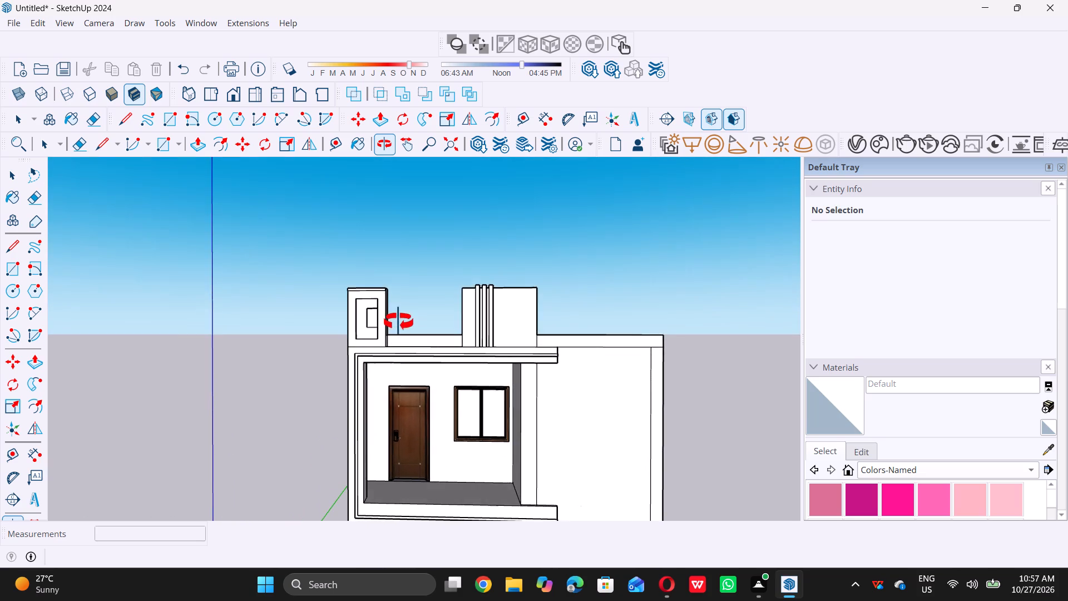
{"action": "middle_click_drag", "start_coordinate": [398, 322], "coordinate": [348, 339]}
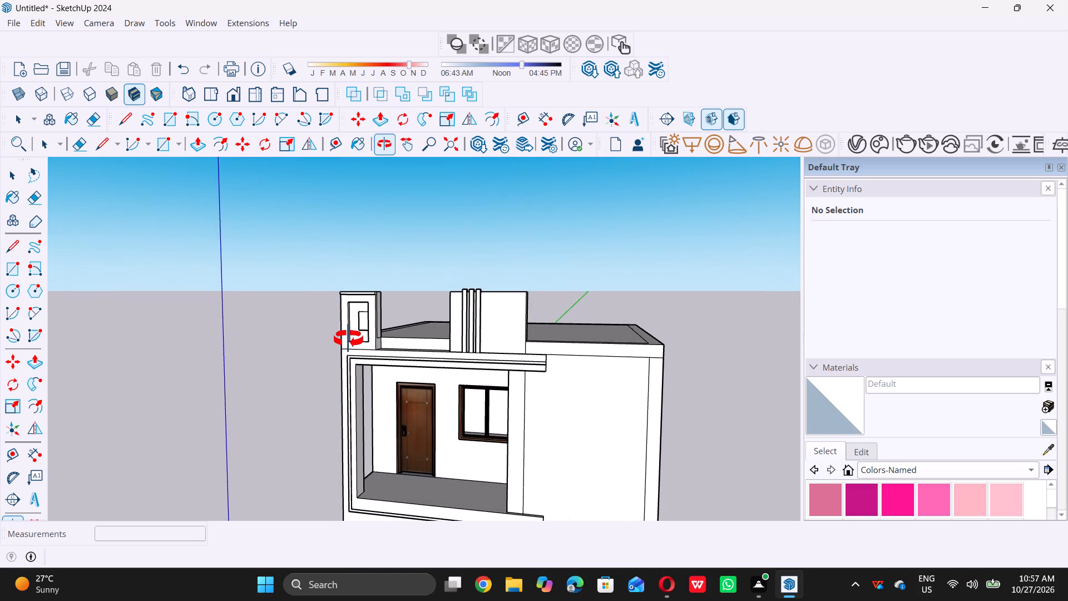
{"action": "middle_click_drag", "start_coordinate": [348, 339], "coordinate": [210, 254]}
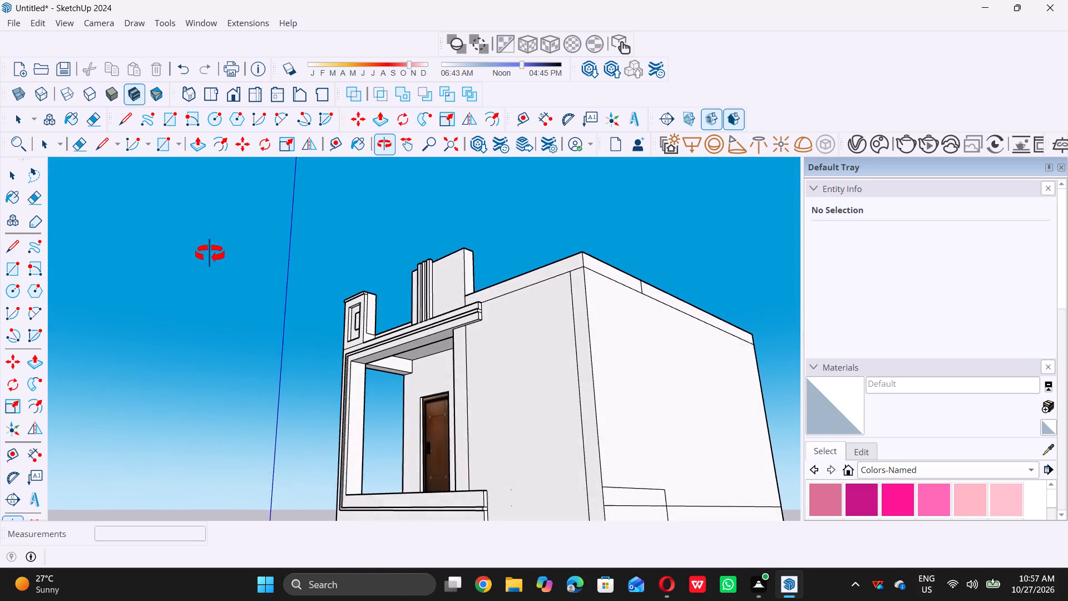
{"action": "middle_click_drag", "start_coordinate": [210, 254], "coordinate": [471, 327]}
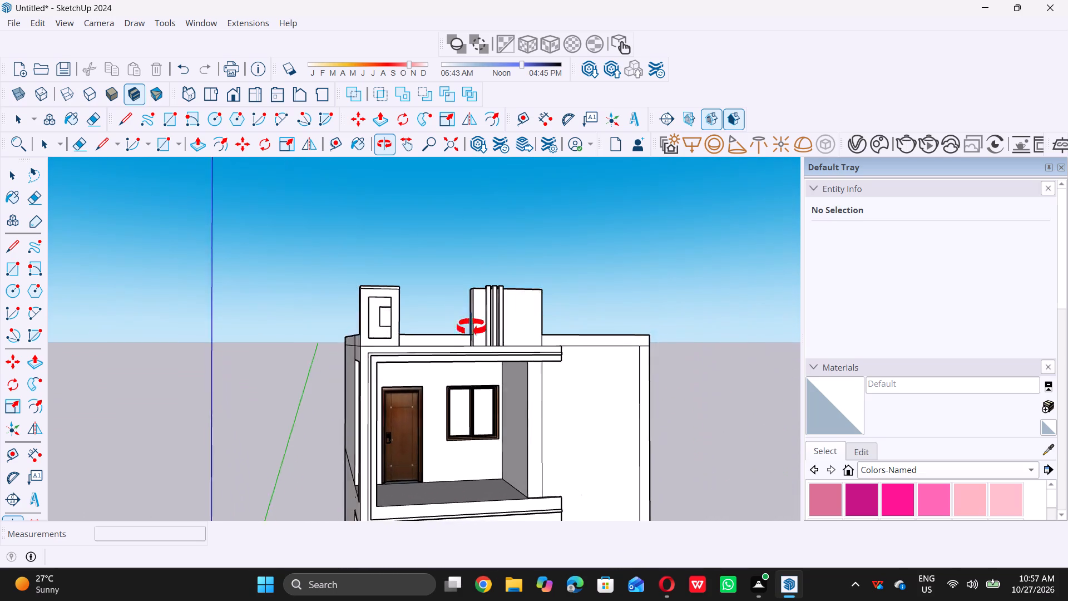
{"action": "middle_click_drag", "start_coordinate": [471, 327], "coordinate": [558, 348]}
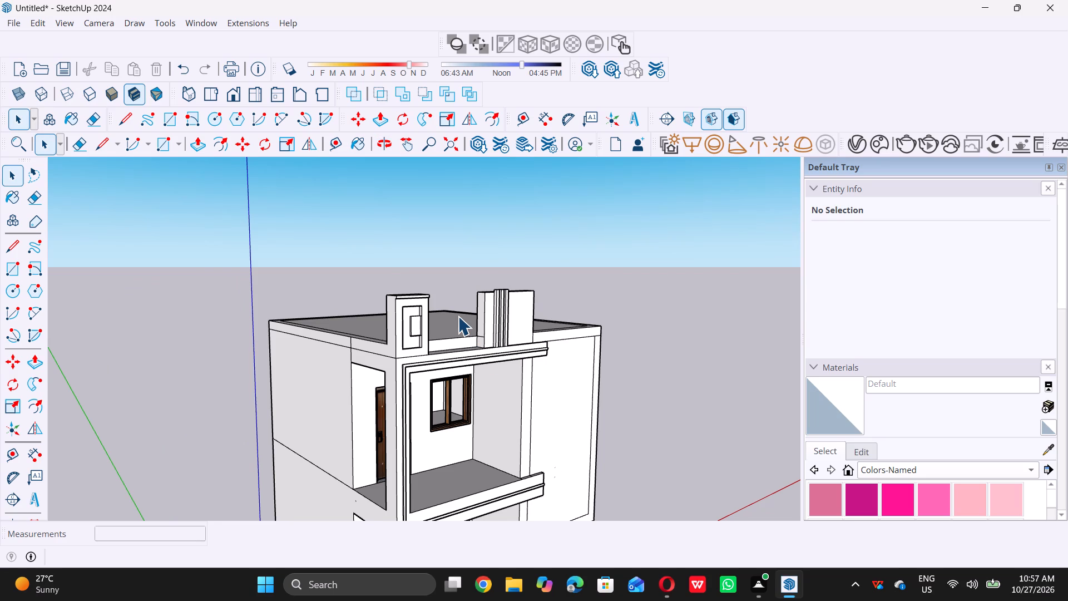
{"action": "scroll", "coordinate": [458, 316], "scroll_direction": "up", "scroll_amount": 1}
{"action": "scroll", "coordinate": [413, 388], "scroll_direction": "down", "scroll_amount": 4}
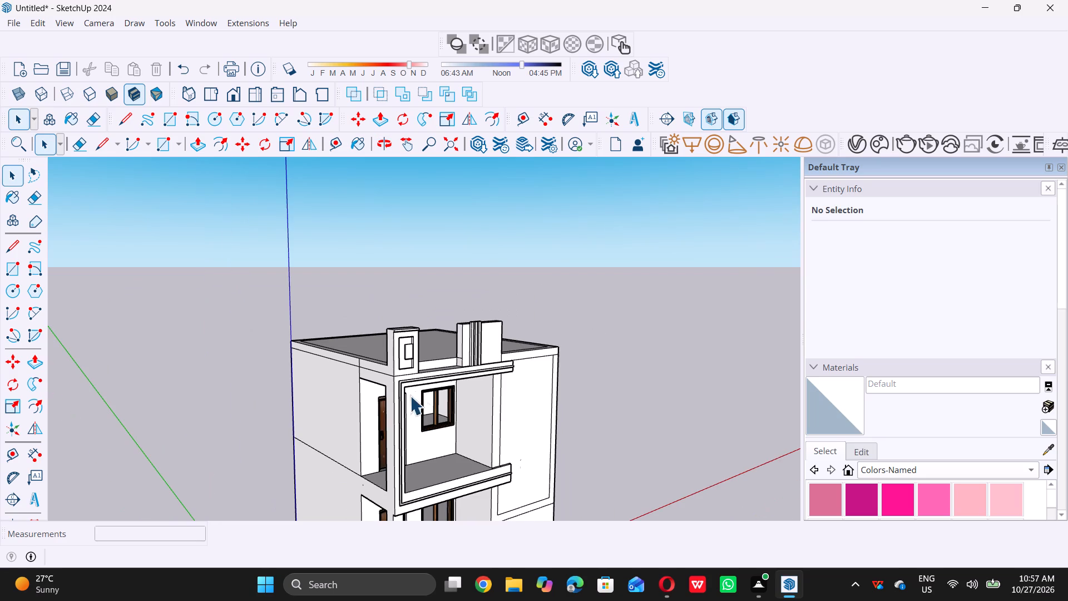
{"action": "middle_click_drag", "start_coordinate": [462, 354], "coordinate": [455, 332]}
{"action": "scroll", "coordinate": [446, 345], "scroll_direction": "up", "scroll_amount": 10}
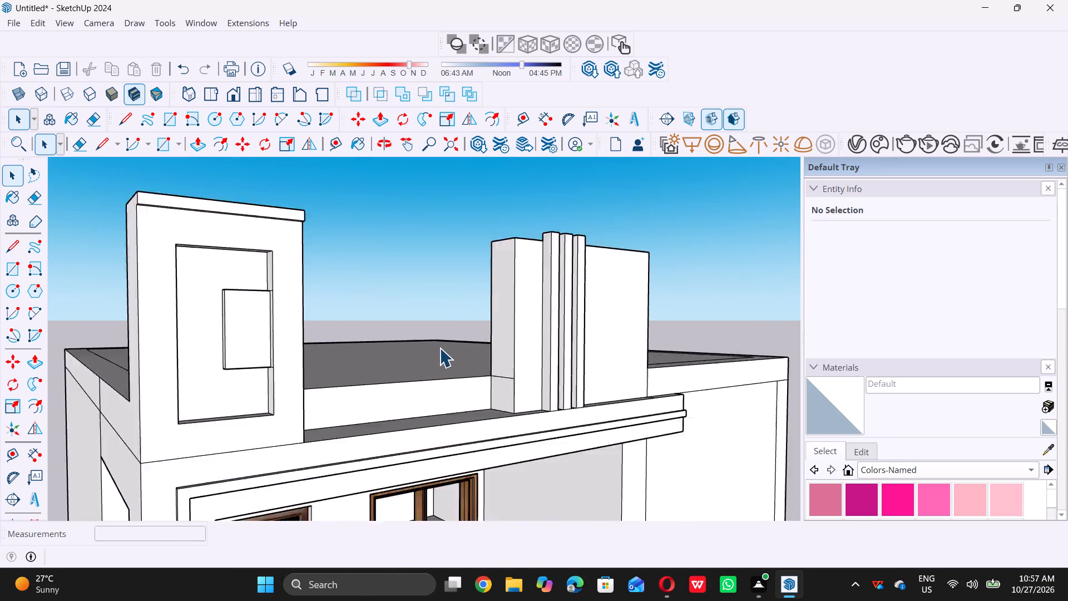
{"action": "scroll", "coordinate": [436, 353], "scroll_direction": "down", "scroll_amount": 7}
{"action": "middle_click_drag", "start_coordinate": [431, 372], "coordinate": [247, 399]}
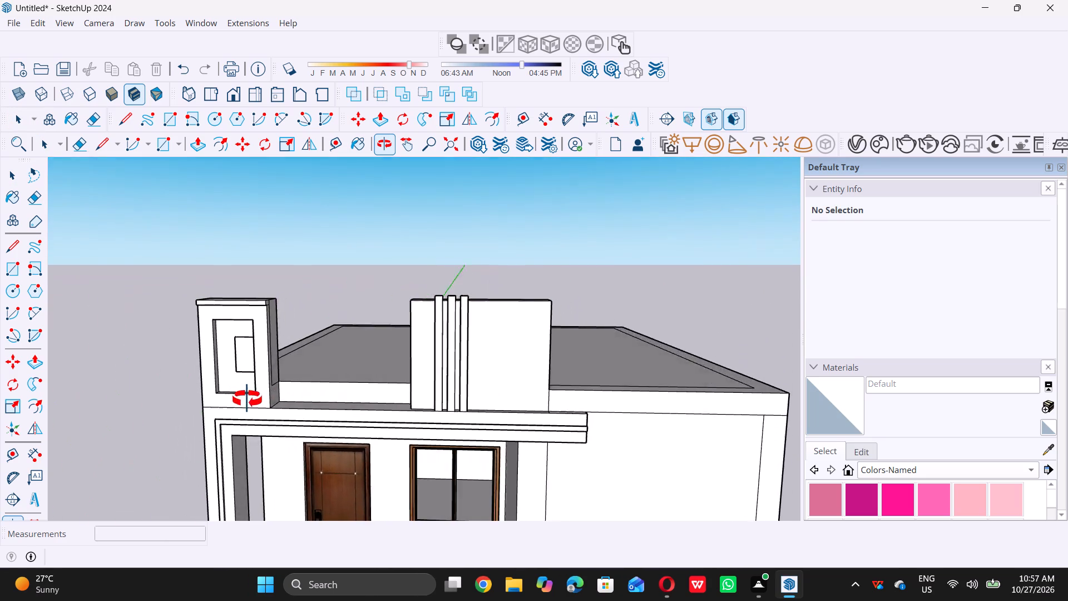
{"action": "middle_click_drag", "start_coordinate": [247, 399], "coordinate": [229, 404]}
Push/Pull the set-back front face of the lowered parapet section forward in two stages, the second 3", flush with the facade below.
{"action": "scroll", "coordinate": [295, 393], "scroll_direction": "up", "scroll_amount": 4}
{"action": "left_click", "coordinate": [302, 391]}
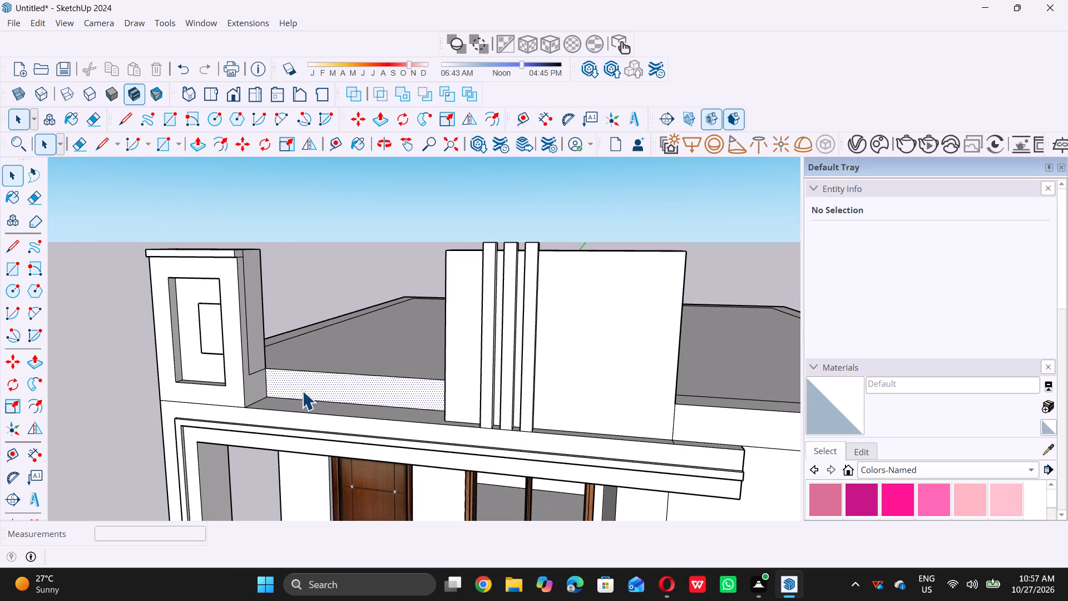
{"action": "key", "text": "p"}
{"action": "left_click", "coordinate": [309, 386]}
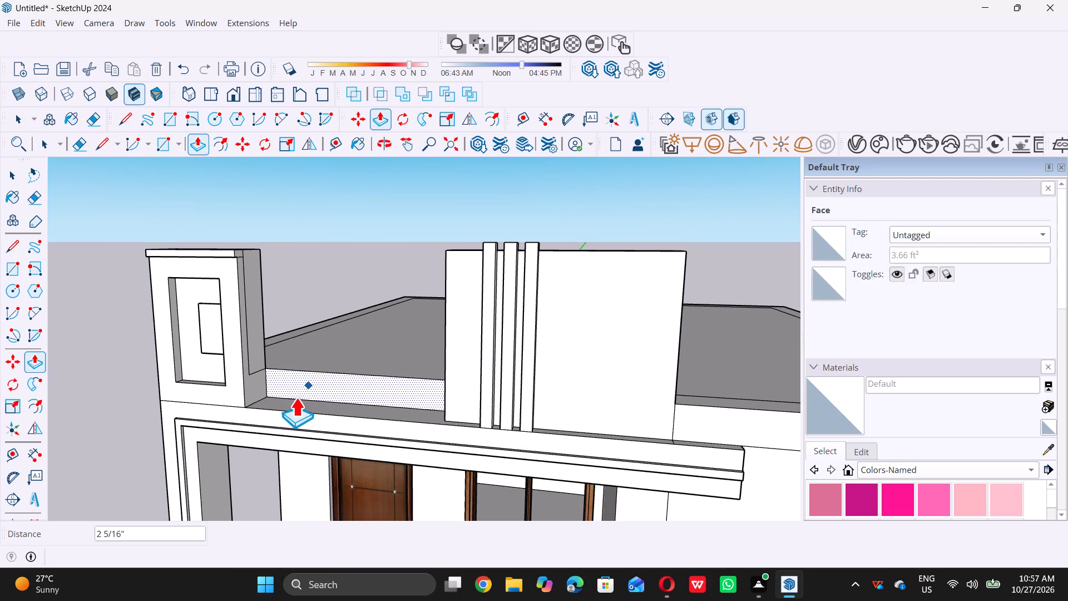
{"action": "left_click", "coordinate": [285, 411]}
{"action": "scroll", "coordinate": [296, 393], "scroll_direction": "up", "scroll_amount": 4}
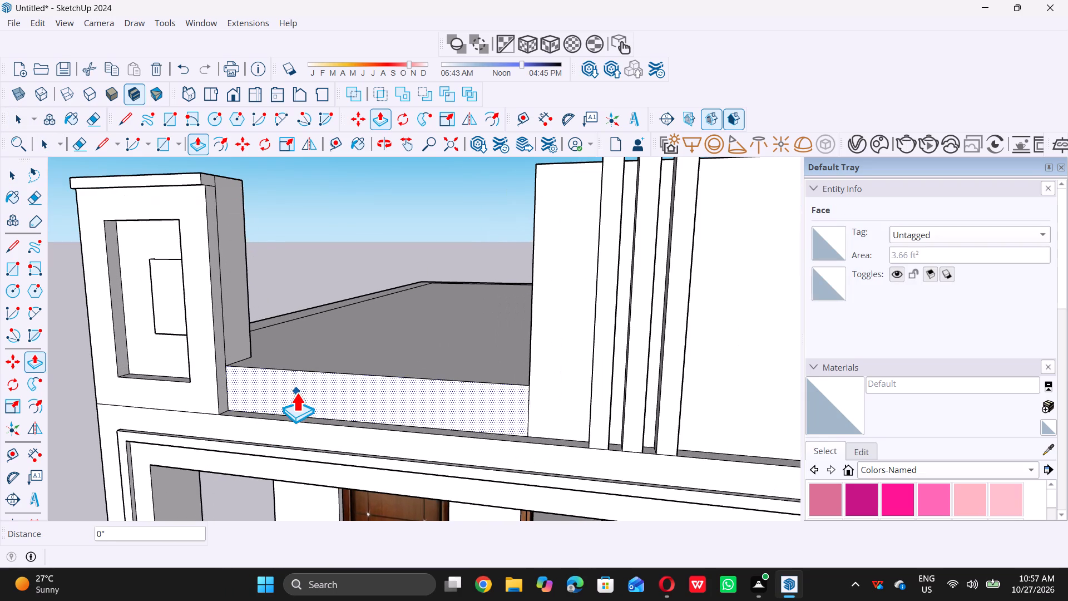
{"action": "left_click", "coordinate": [296, 392]}
{"action": "left_click", "coordinate": [285, 417]}
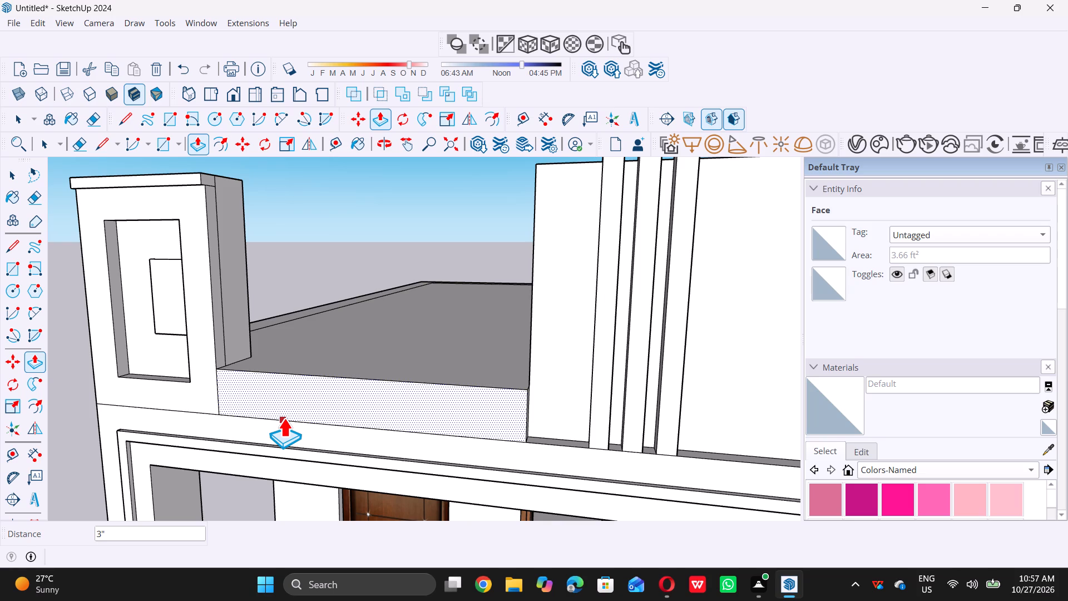
{"action": "key", "text": "space"}
{"action": "scroll", "coordinate": [334, 405], "scroll_direction": "down", "scroll_amount": 11}
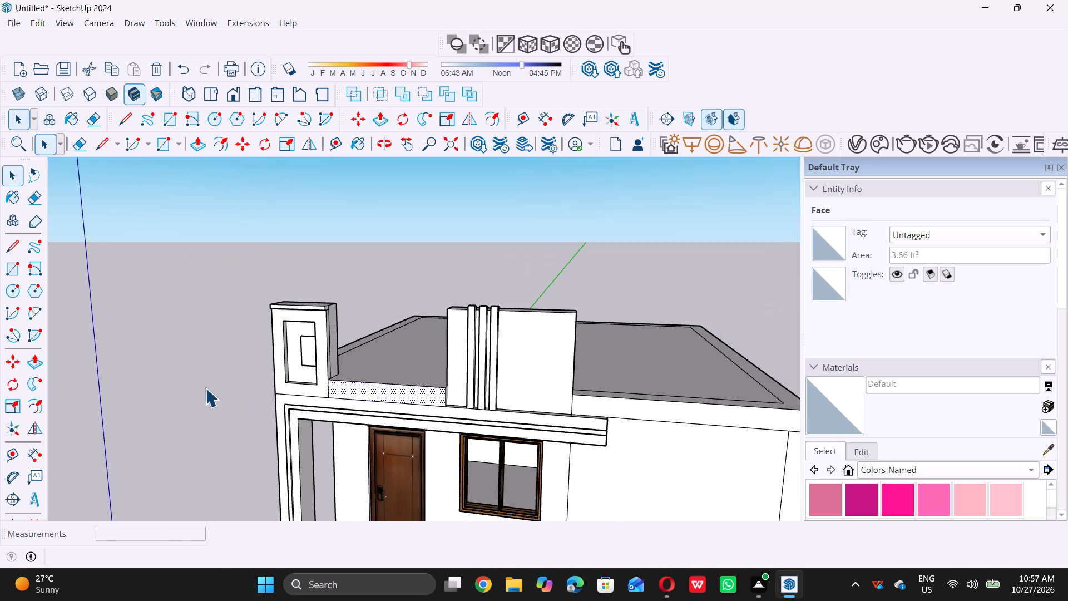
{"action": "left_click", "coordinate": [190, 366]}
Examine the flush parapet section from several angles and inspect the end panel's top cap and its inner side up close.
{"action": "middle_click_drag", "start_coordinate": [384, 326], "coordinate": [357, 318]}
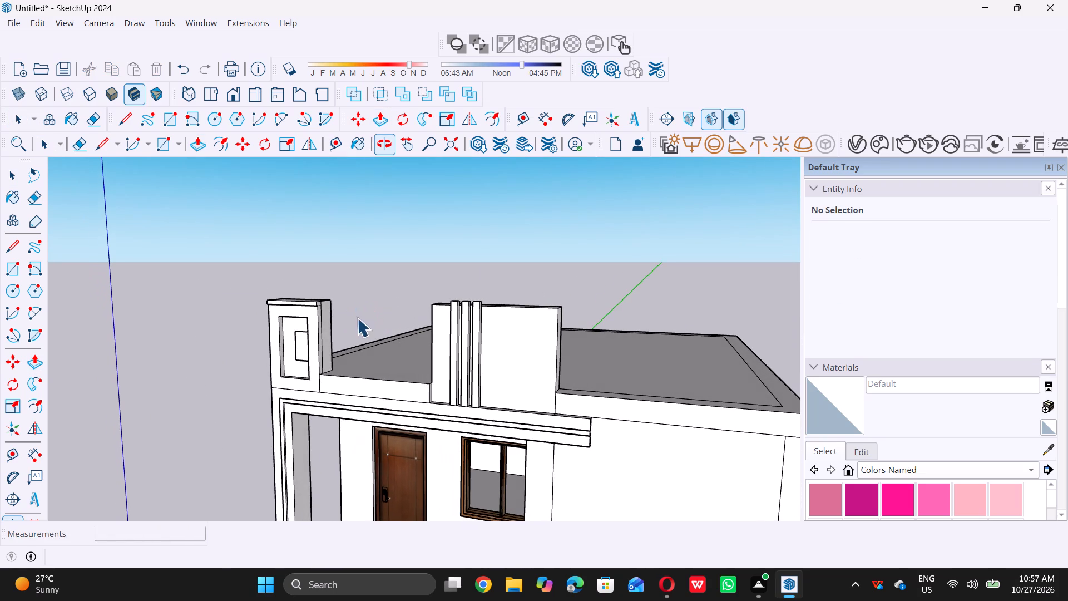
{"action": "scroll", "coordinate": [336, 320], "scroll_direction": "up", "scroll_amount": 3}
{"action": "middle_click_drag", "start_coordinate": [322, 350], "coordinate": [442, 300]}
{"action": "scroll", "coordinate": [350, 329], "scroll_direction": "up", "scroll_amount": 1}
{"action": "right_click", "coordinate": [431, 297]}
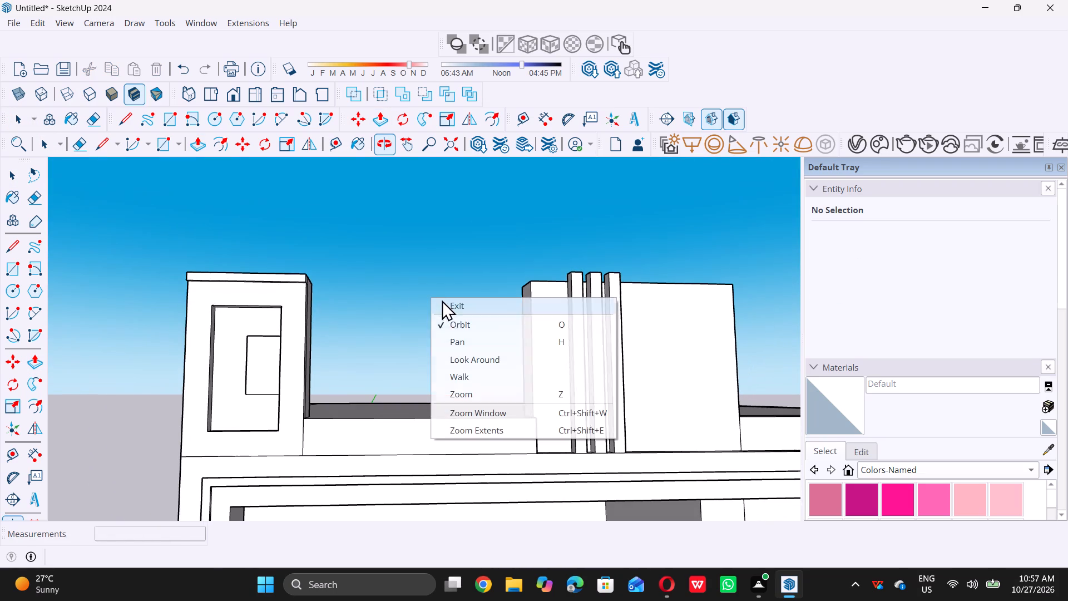
{"action": "middle_click_drag", "start_coordinate": [442, 300], "coordinate": [350, 343]}
{"action": "scroll", "coordinate": [352, 343], "scroll_direction": "down", "scroll_amount": 5}
{"action": "scroll", "coordinate": [385, 307], "scroll_direction": "down", "scroll_amount": 3}
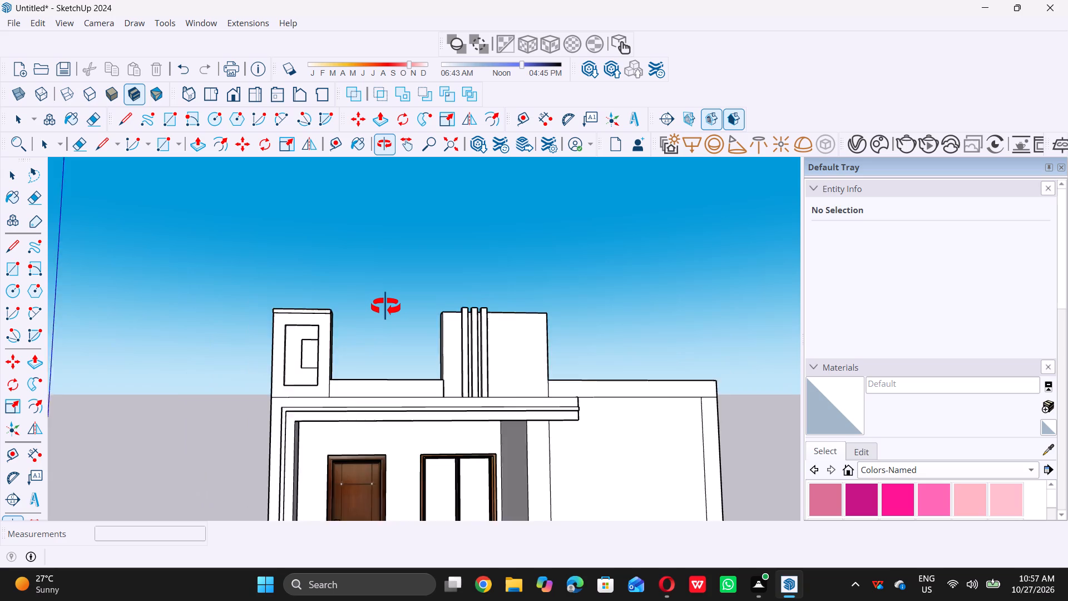
{"action": "scroll", "coordinate": [385, 307], "scroll_direction": "down", "scroll_amount": 1}
{"action": "middle_click_drag", "start_coordinate": [368, 337], "coordinate": [229, 356]}
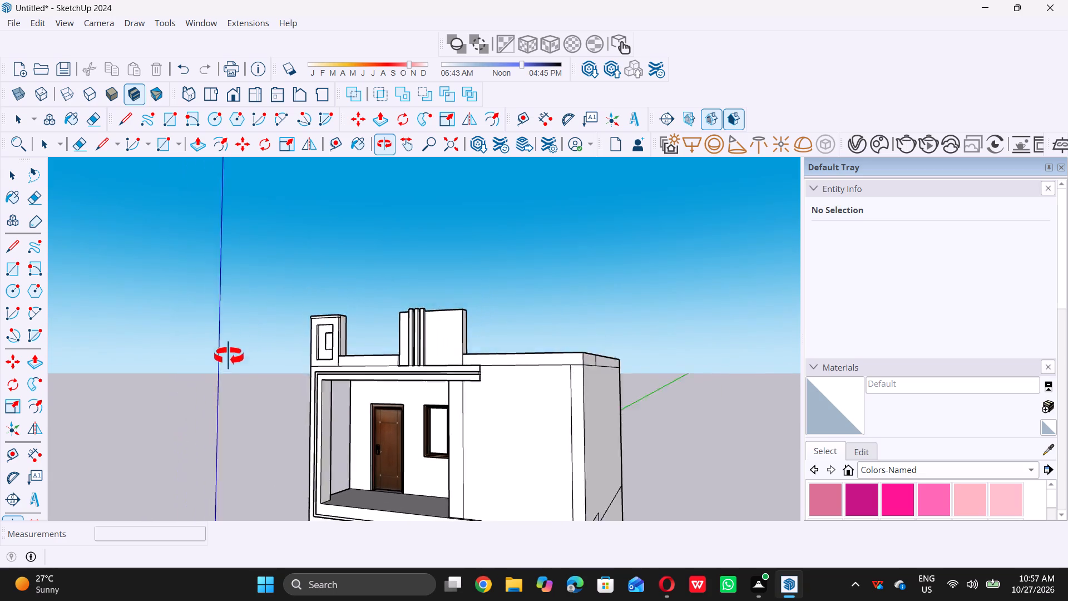
{"action": "middle_click_drag", "start_coordinate": [229, 356], "coordinate": [203, 409]}
{"action": "scroll", "coordinate": [366, 327], "scroll_direction": "up", "scroll_amount": 6}
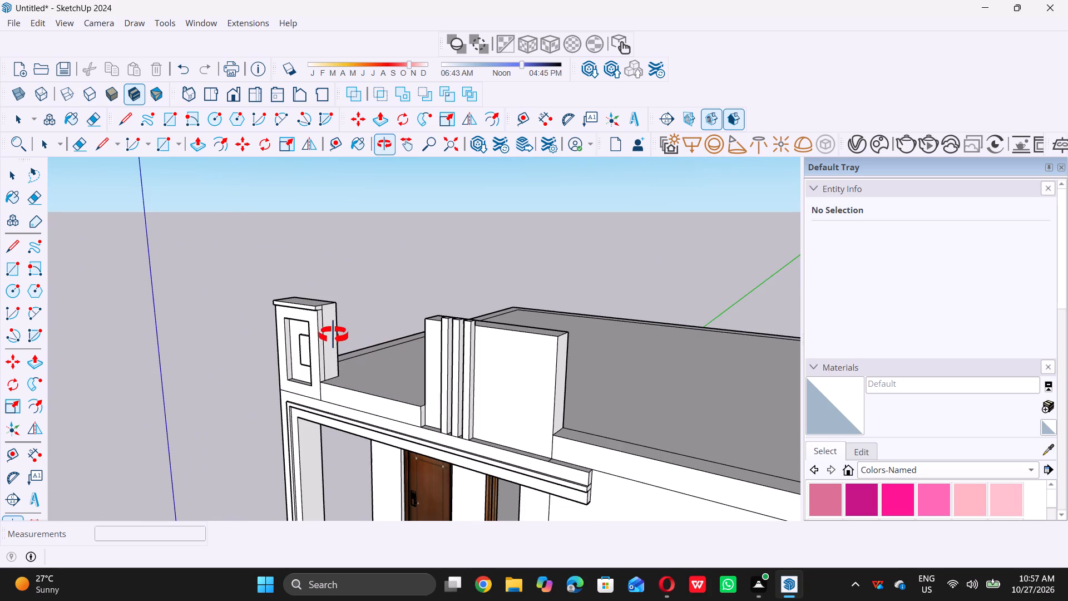
{"action": "scroll", "coordinate": [333, 335], "scroll_direction": "up", "scroll_amount": 6}
{"action": "middle_click_drag", "start_coordinate": [318, 298], "coordinate": [291, 298]}
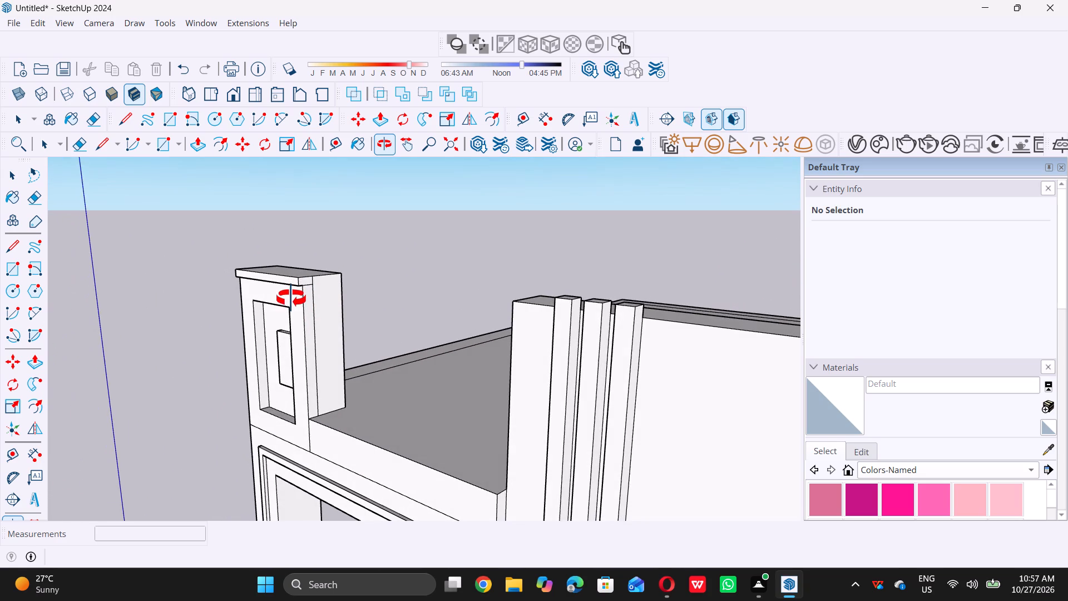
{"action": "middle_click_drag", "start_coordinate": [291, 298], "coordinate": [300, 300]}
{"action": "scroll", "coordinate": [320, 283], "scroll_direction": "up", "scroll_amount": 1}
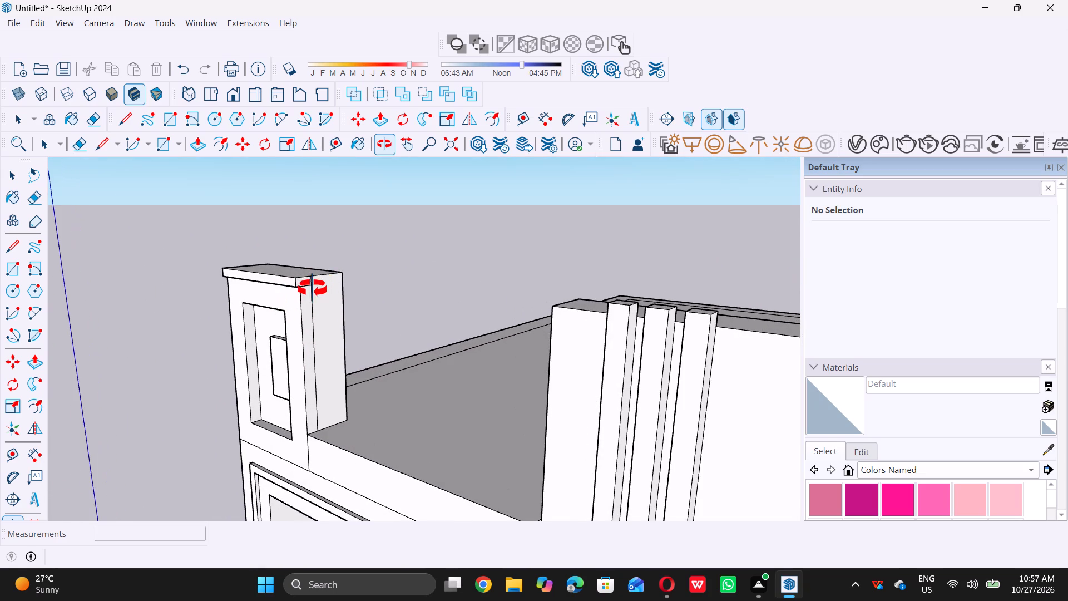
{"action": "scroll", "coordinate": [306, 292], "scroll_direction": "up", "scroll_amount": 15}
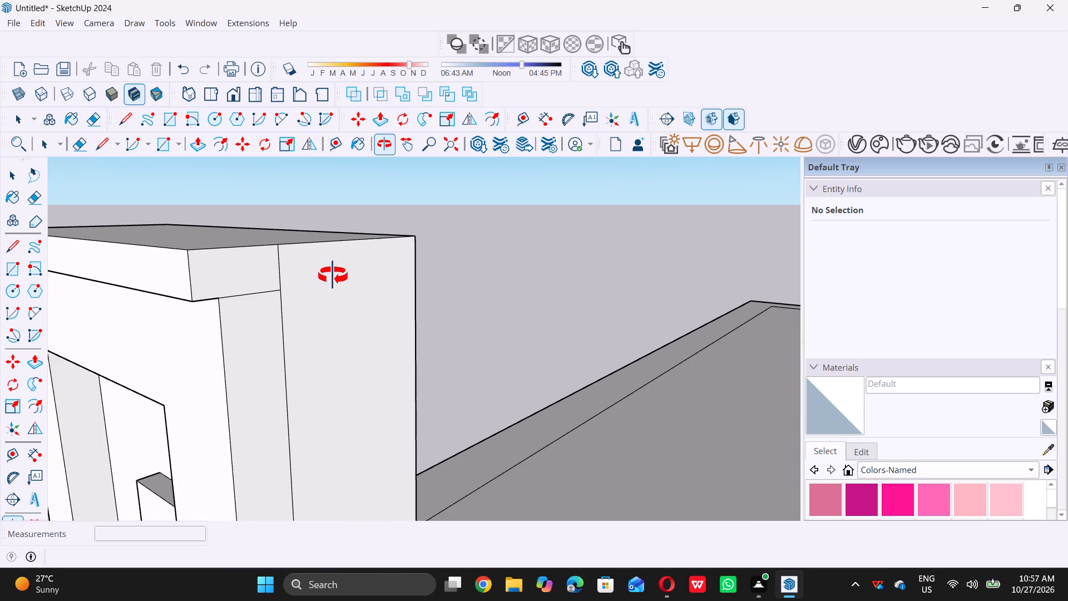
Draw lines continuing the cap's lower edge across the end panel's inner side and its back face.
{"action": "key", "text": "l"}
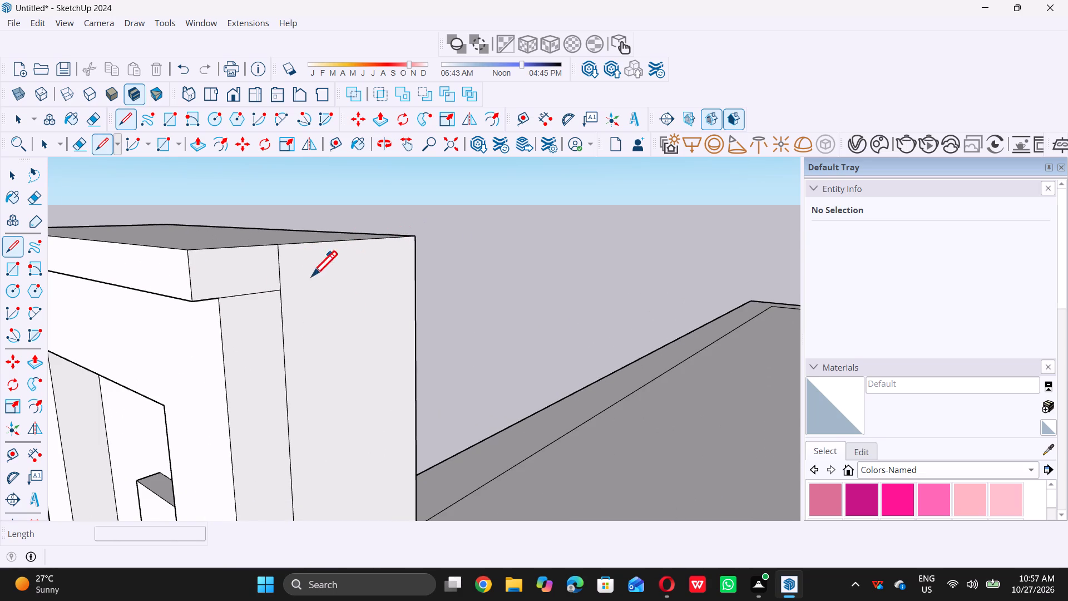
{"action": "left_click", "coordinate": [279, 289]}
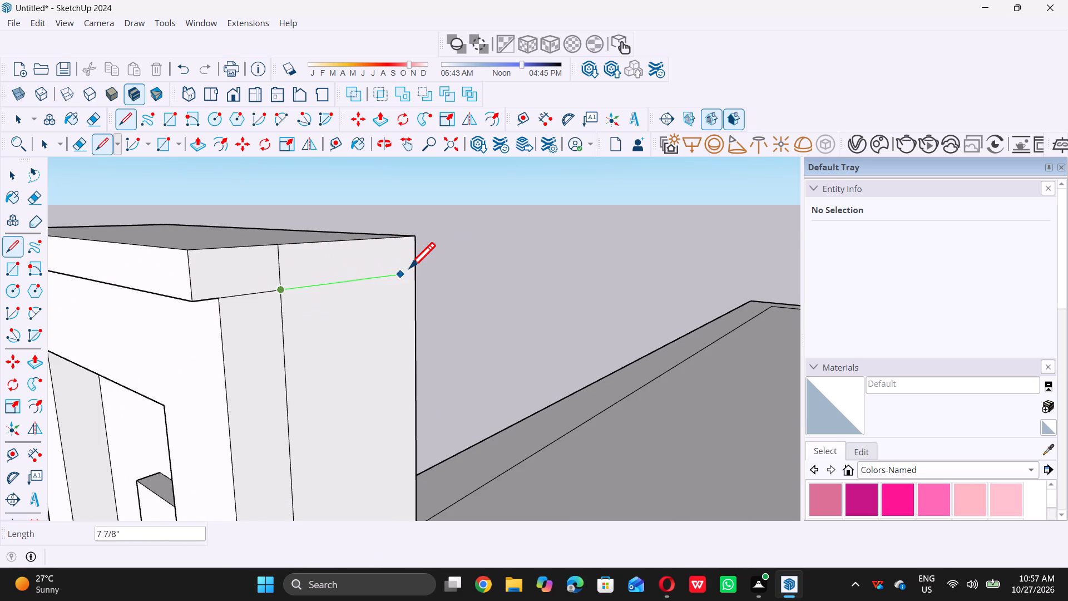
{"action": "left_click", "coordinate": [413, 267]}
{"action": "scroll", "coordinate": [414, 288], "scroll_direction": "down", "scroll_amount": 11}
{"action": "middle_click_drag", "start_coordinate": [497, 341], "coordinate": [305, 328]}
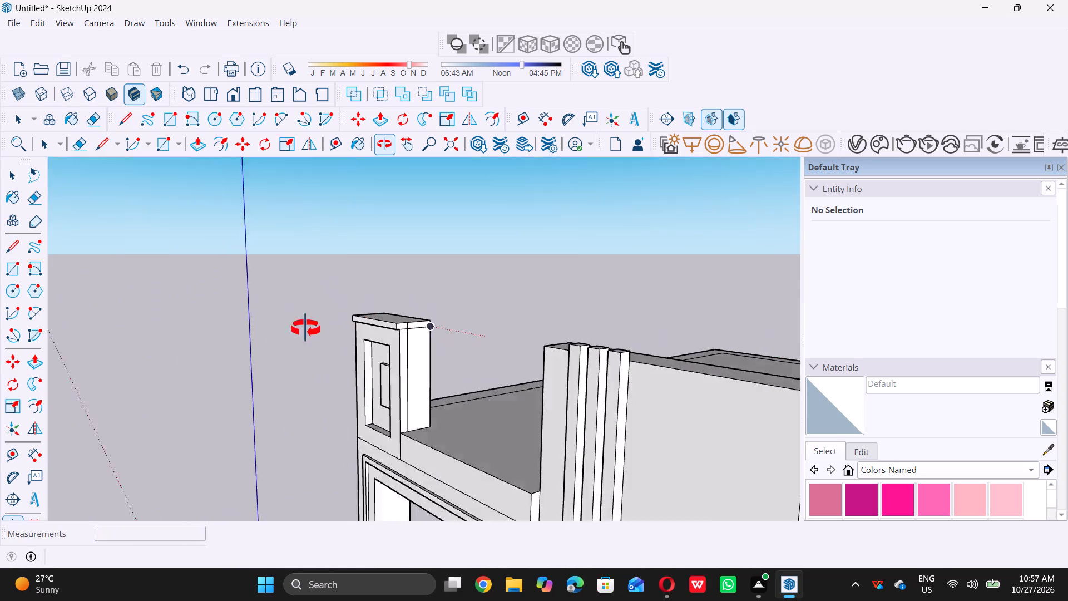
{"action": "middle_click_drag", "start_coordinate": [305, 328], "coordinate": [146, 343]}
{"action": "scroll", "coordinate": [462, 344], "scroll_direction": "up", "scroll_amount": 10}
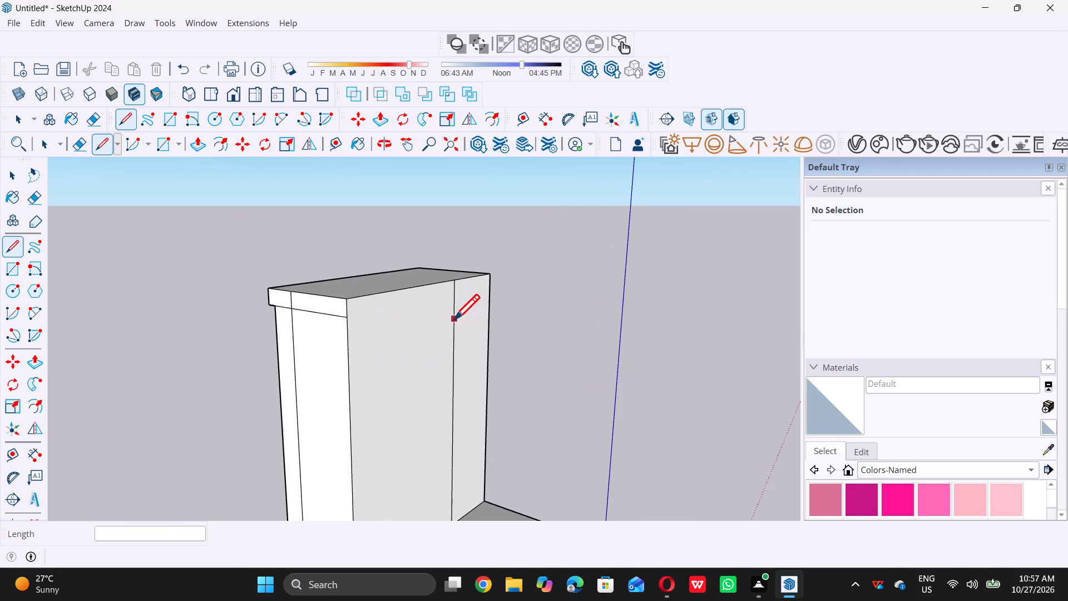
{"action": "left_click", "coordinate": [353, 316]}
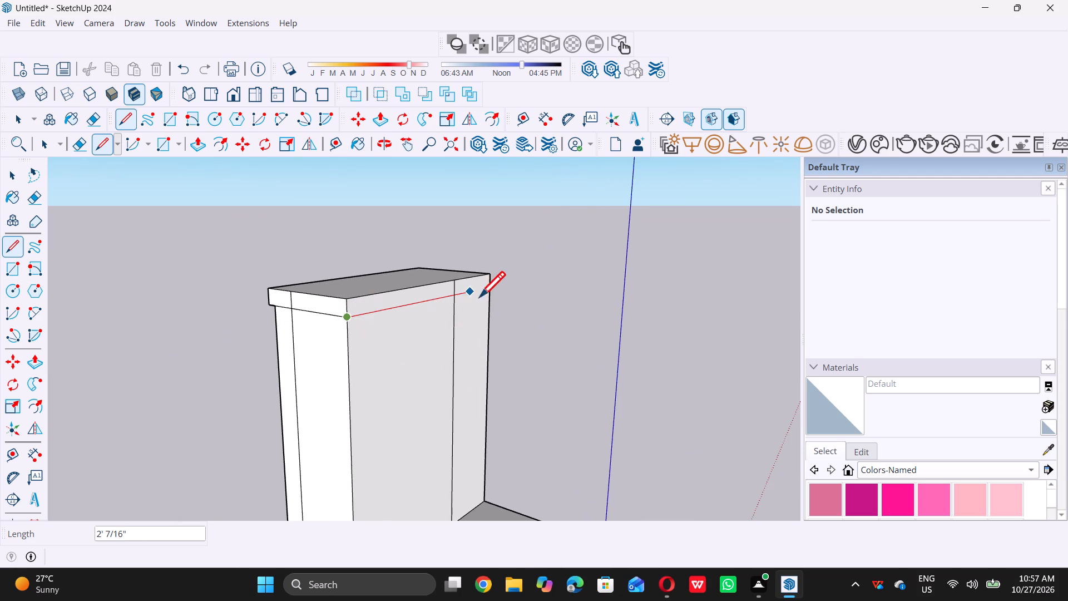
{"action": "left_click", "coordinate": [492, 289]}
Draw a line continuing the cap's lower edge across the end panel's outer side, up to the front overhang.
{"action": "scroll", "coordinate": [477, 312], "scroll_direction": "down", "scroll_amount": 6}
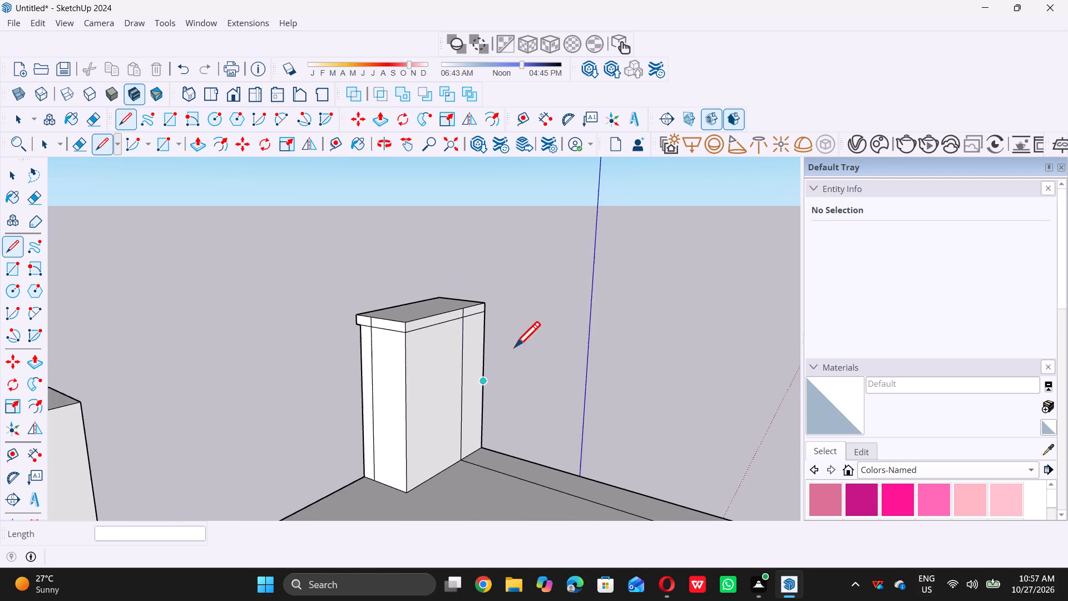
{"action": "middle_click_drag", "start_coordinate": [512, 341], "coordinate": [85, 342]}
{"action": "middle_click_drag", "start_coordinate": [356, 333], "coordinate": [201, 319]}
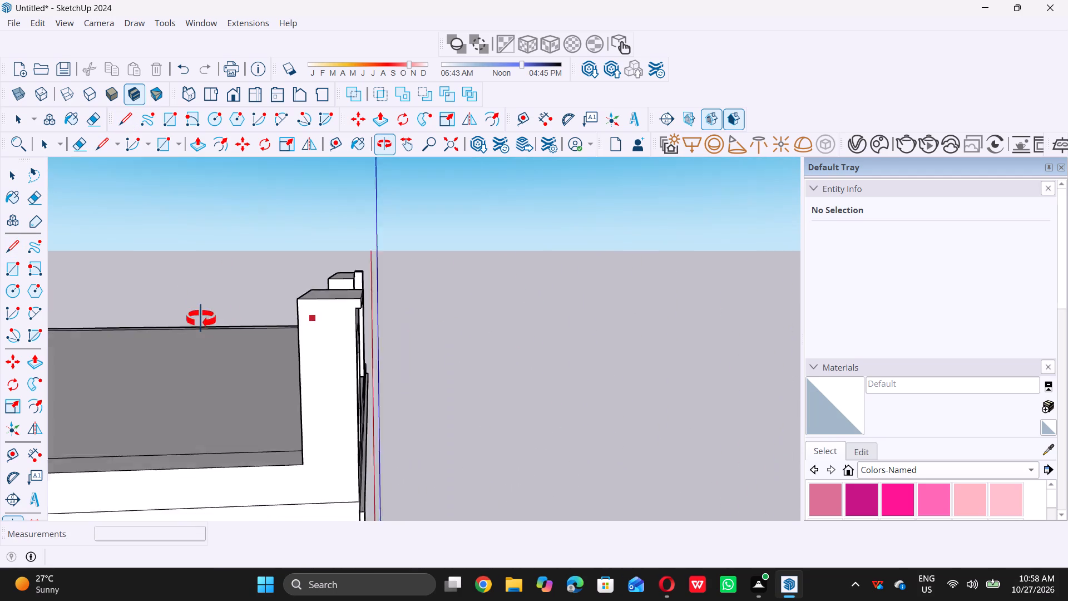
{"action": "middle_click_drag", "start_coordinate": [201, 319], "coordinate": [200, 319]}
{"action": "middle_click_drag", "start_coordinate": [286, 303], "coordinate": [395, 303]}
{"action": "scroll", "coordinate": [409, 314], "scroll_direction": "up", "scroll_amount": 5}
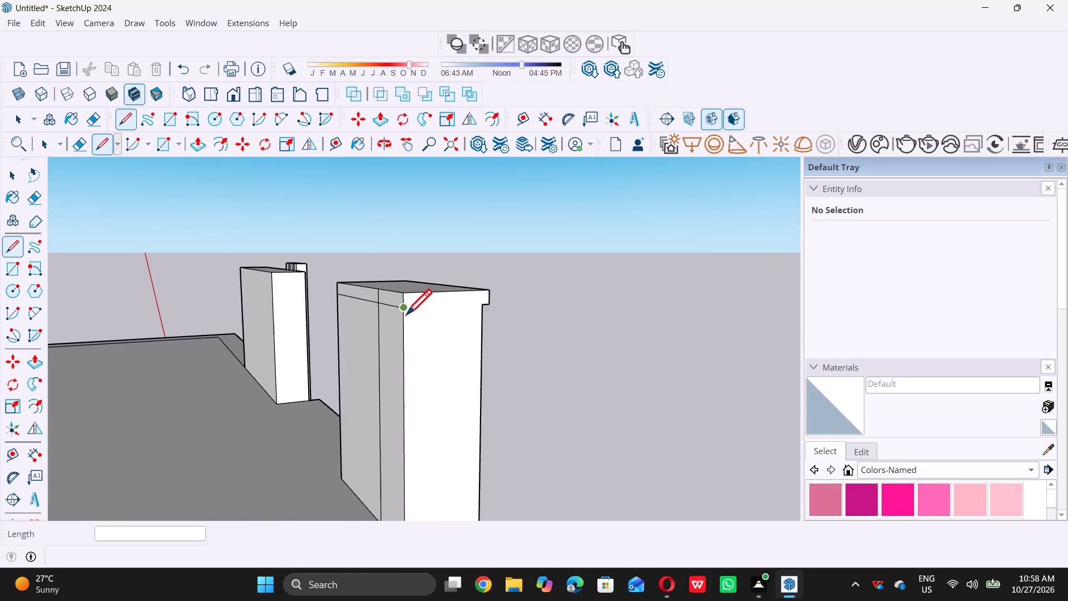
{"action": "left_click", "coordinate": [406, 305]}
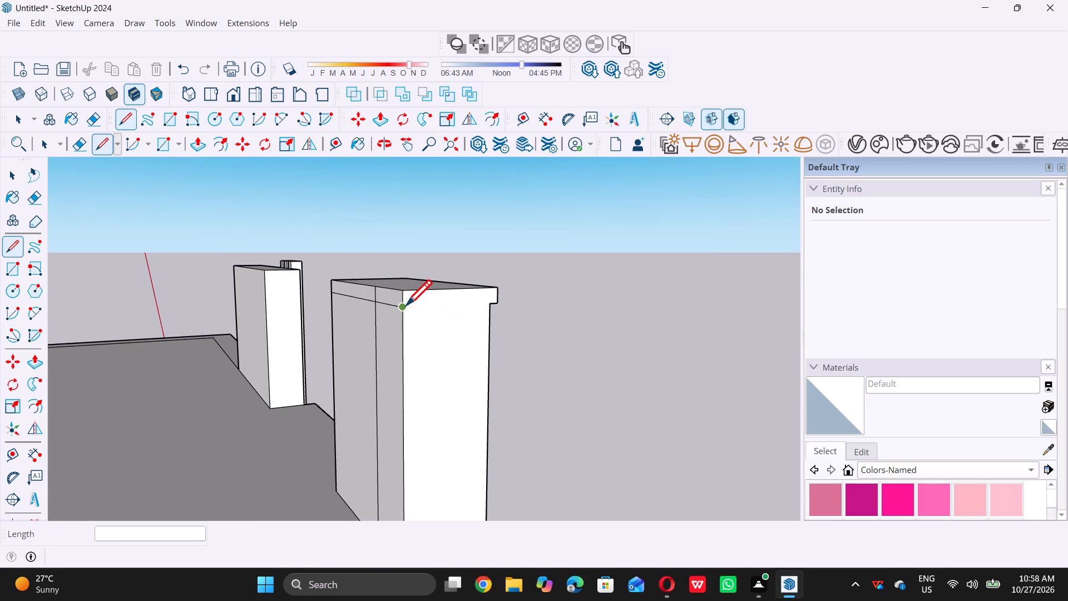
{"action": "left_click", "coordinate": [492, 304]}
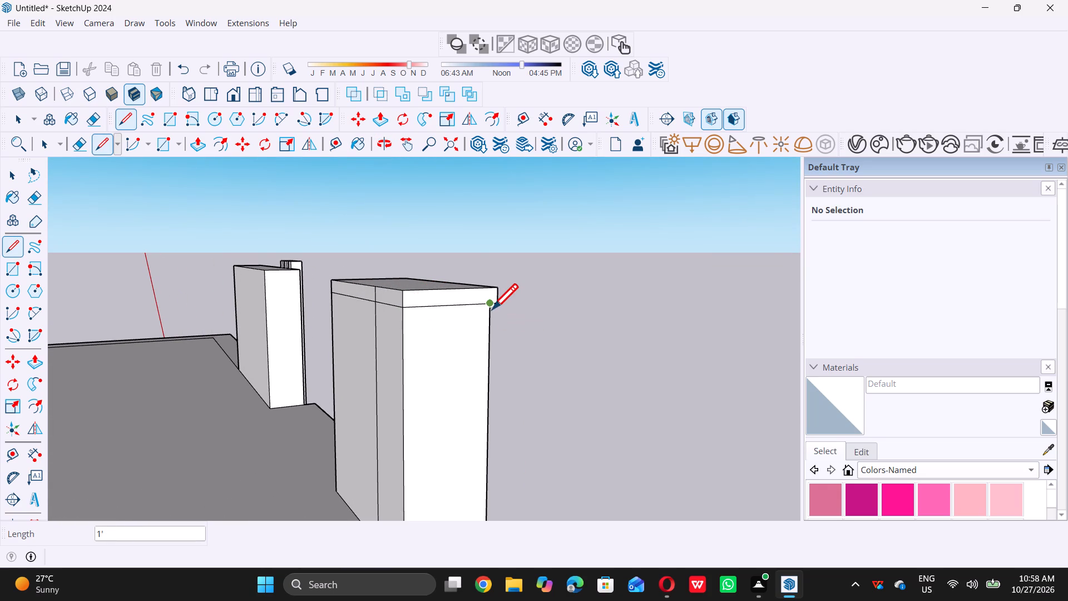
{"action": "key", "text": "space"}
Measure how far the cap overhangs the end panel's front face at the inner corner.
{"action": "scroll", "coordinate": [481, 318], "scroll_direction": "down", "scroll_amount": 10}
{"action": "middle_click_drag", "start_coordinate": [415, 355], "coordinate": [566, 398]}
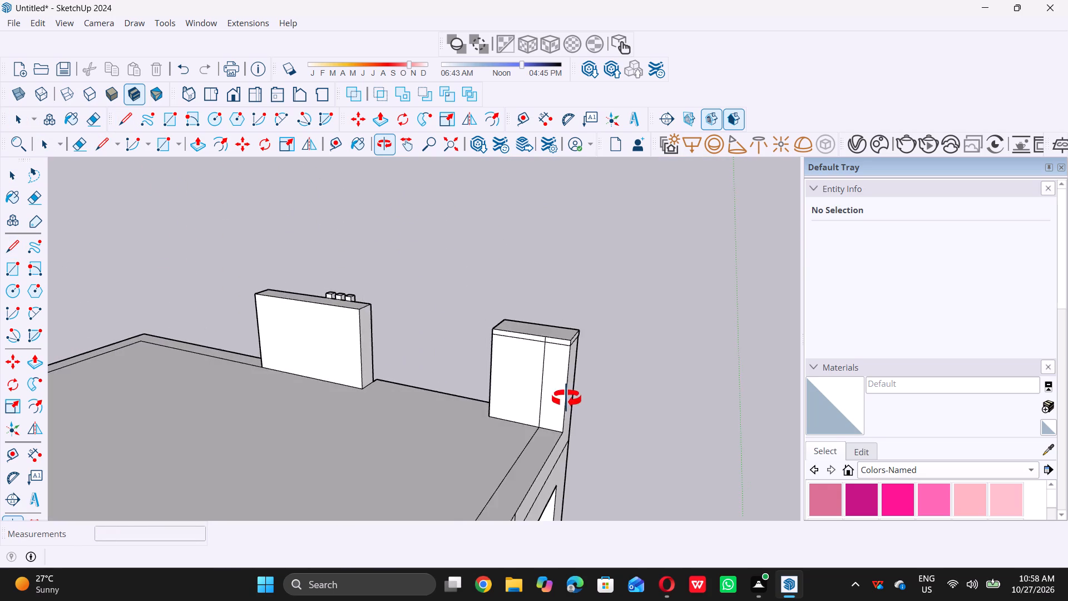
{"action": "middle_click_drag", "start_coordinate": [566, 398], "coordinate": [167, 399]}
{"action": "middle_click_drag", "start_coordinate": [270, 373], "coordinate": [24, 365]}
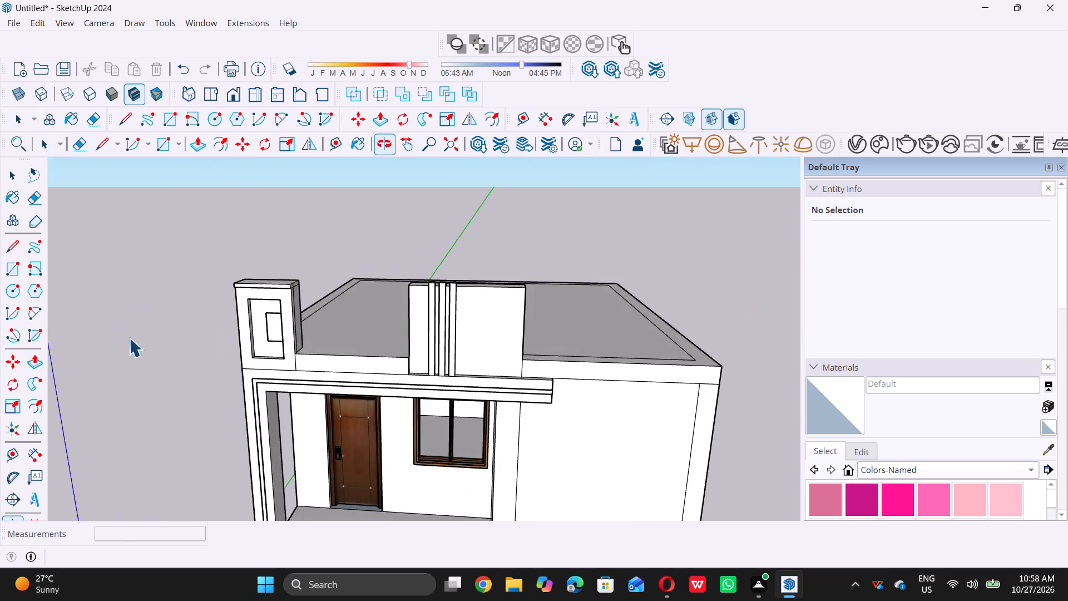
{"action": "middle_click_drag", "start_coordinate": [232, 321], "coordinate": [306, 288]}
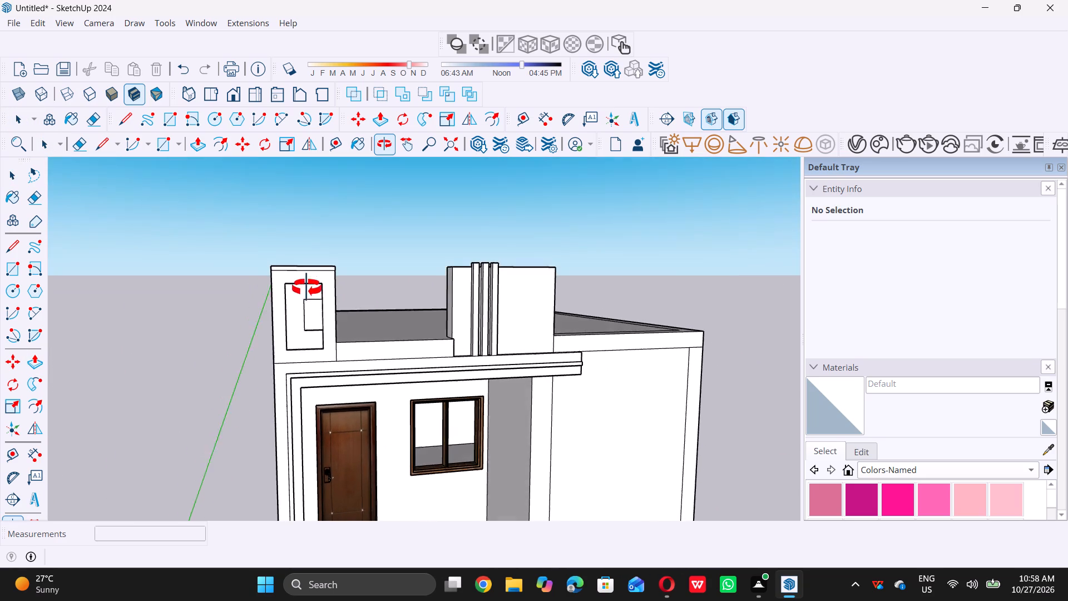
{"action": "middle_click_drag", "start_coordinate": [306, 288], "coordinate": [159, 326]}
{"action": "scroll", "coordinate": [282, 294], "scroll_direction": "up", "scroll_amount": 16}
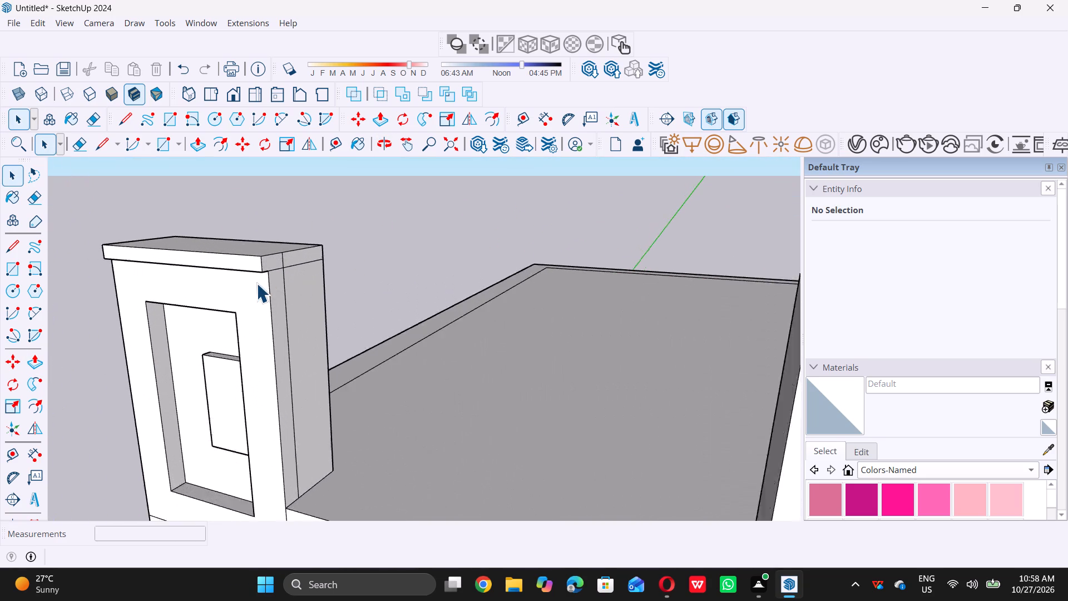
{"action": "middle_click_drag", "start_coordinate": [241, 274], "coordinate": [245, 169]}
{"action": "scroll", "coordinate": [245, 169], "scroll_direction": "up", "scroll_amount": 1}
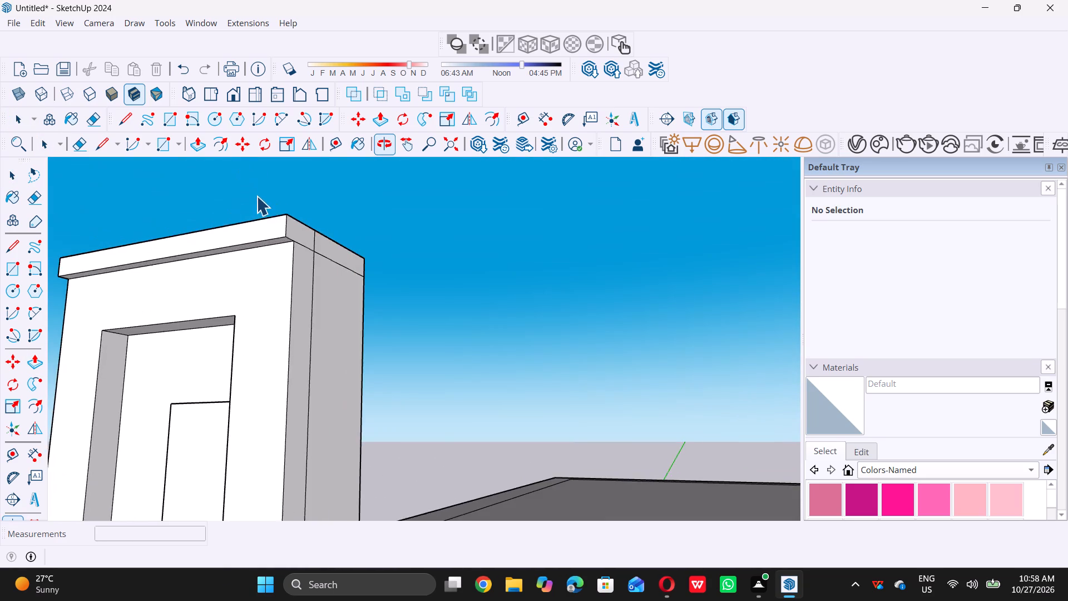
{"action": "scroll", "coordinate": [261, 207], "scroll_direction": "up", "scroll_amount": 6}
{"action": "scroll", "coordinate": [264, 209], "scroll_direction": "down", "scroll_amount": 7}
{"action": "middle_click_drag", "start_coordinate": [265, 238], "coordinate": [266, 218]}
{"action": "scroll", "coordinate": [266, 218], "scroll_direction": "up", "scroll_amount": 7}
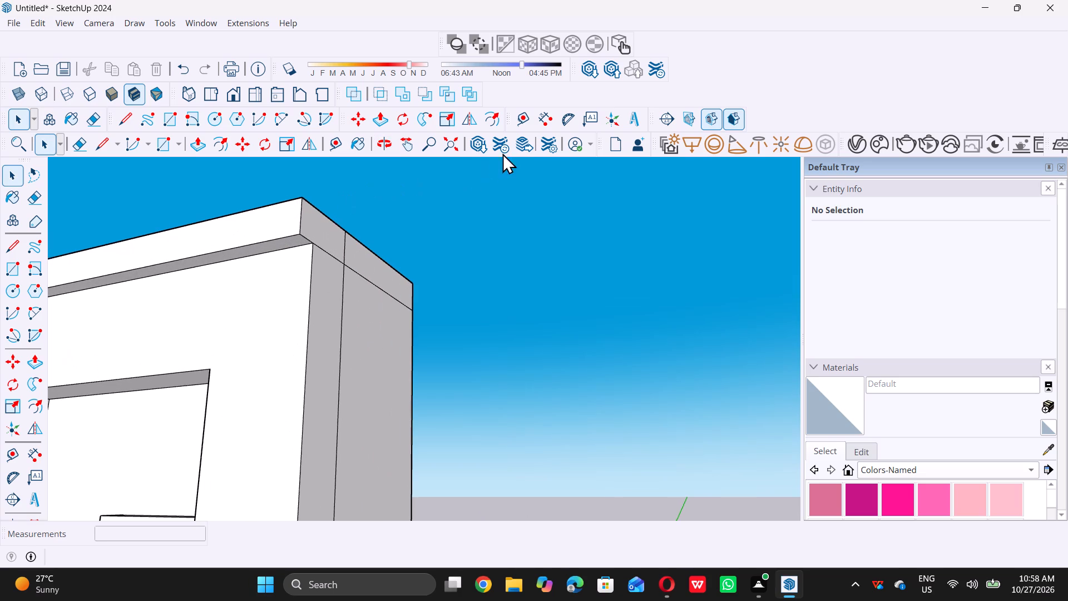
{"action": "left_click", "coordinate": [543, 113]}
{"action": "scroll", "coordinate": [325, 240], "scroll_direction": "up", "scroll_amount": 4}
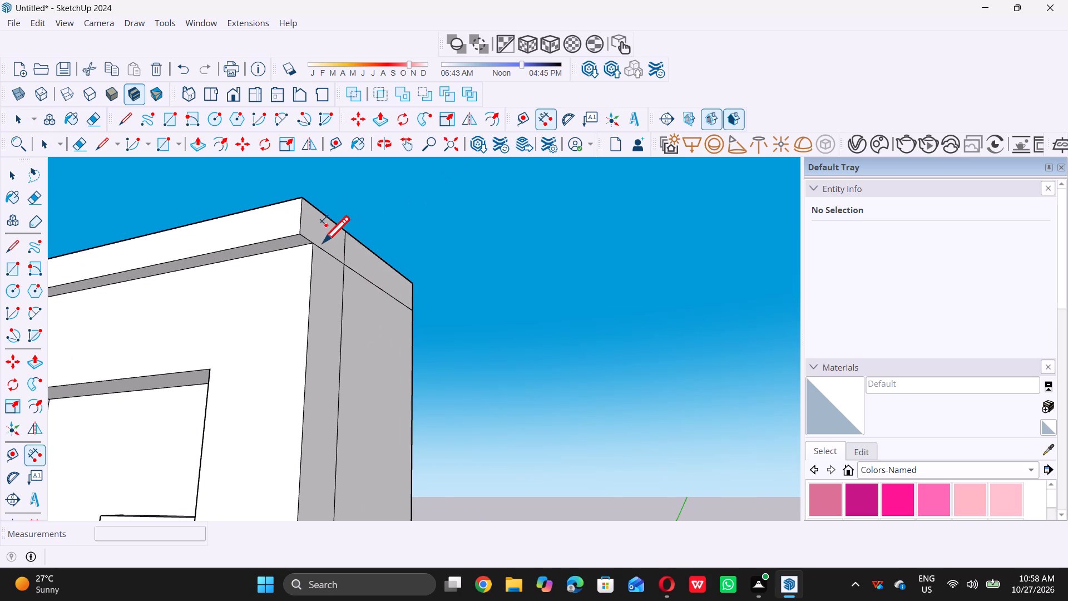
{"action": "scroll", "coordinate": [323, 241], "scroll_direction": "up", "scroll_amount": 1}
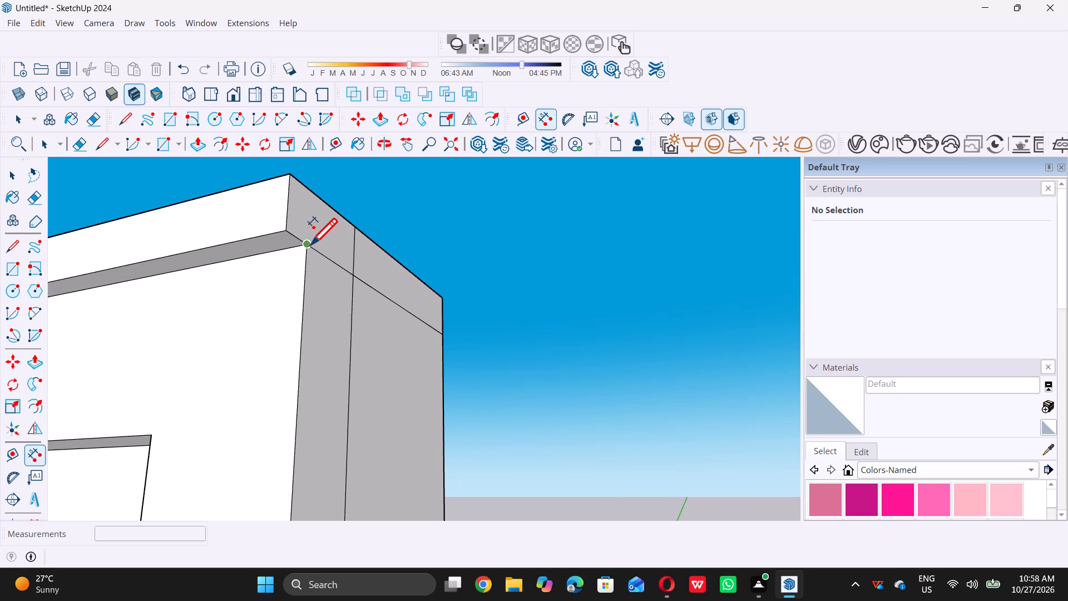
{"action": "left_click", "coordinate": [310, 243]}
{"action": "left_click", "coordinate": [288, 230]}
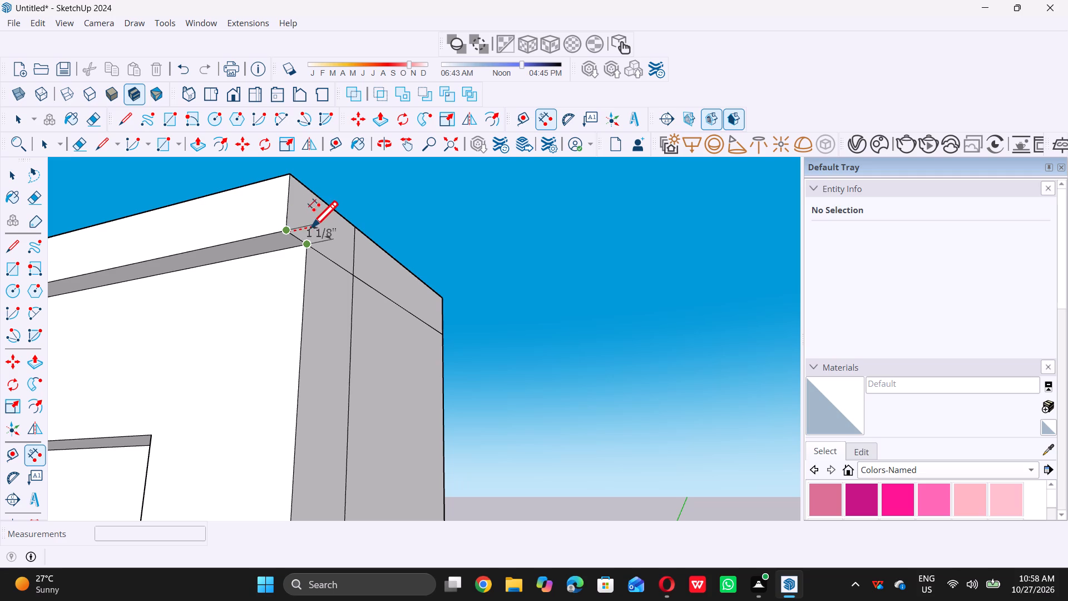
{"action": "key", "text": "space"}
Erase the short vertical edge crossing the cap band on the end panel's inner side.
{"action": "scroll", "coordinate": [322, 260], "scroll_direction": "down", "scroll_amount": 11}
{"action": "middle_click_drag", "start_coordinate": [310, 246], "coordinate": [294, 334]}
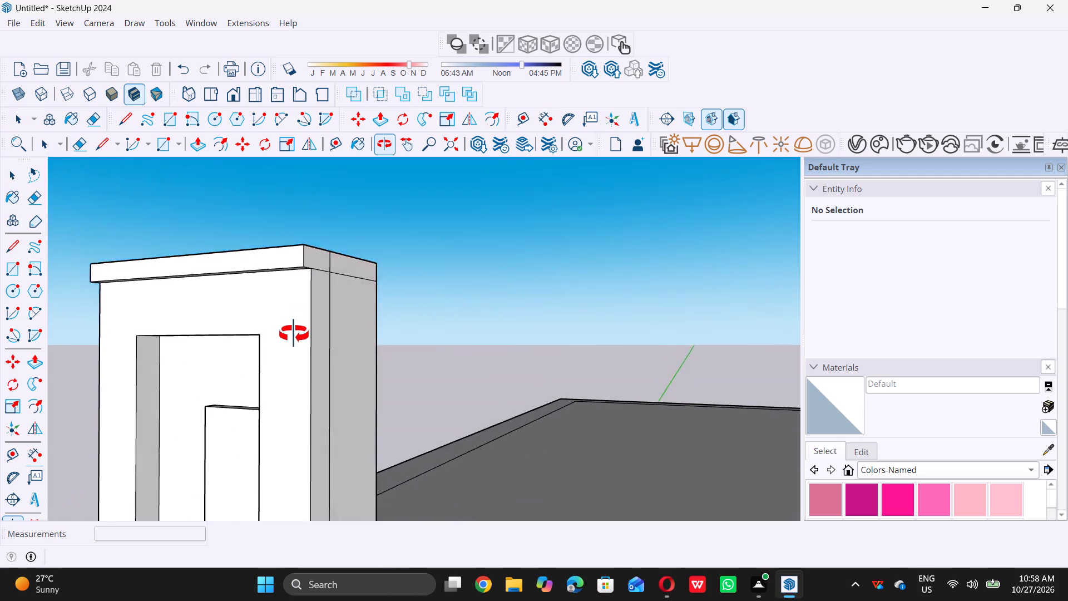
{"action": "middle_click_drag", "start_coordinate": [294, 334], "coordinate": [298, 386]}
{"action": "scroll", "coordinate": [328, 273], "scroll_direction": "up", "scroll_amount": 6}
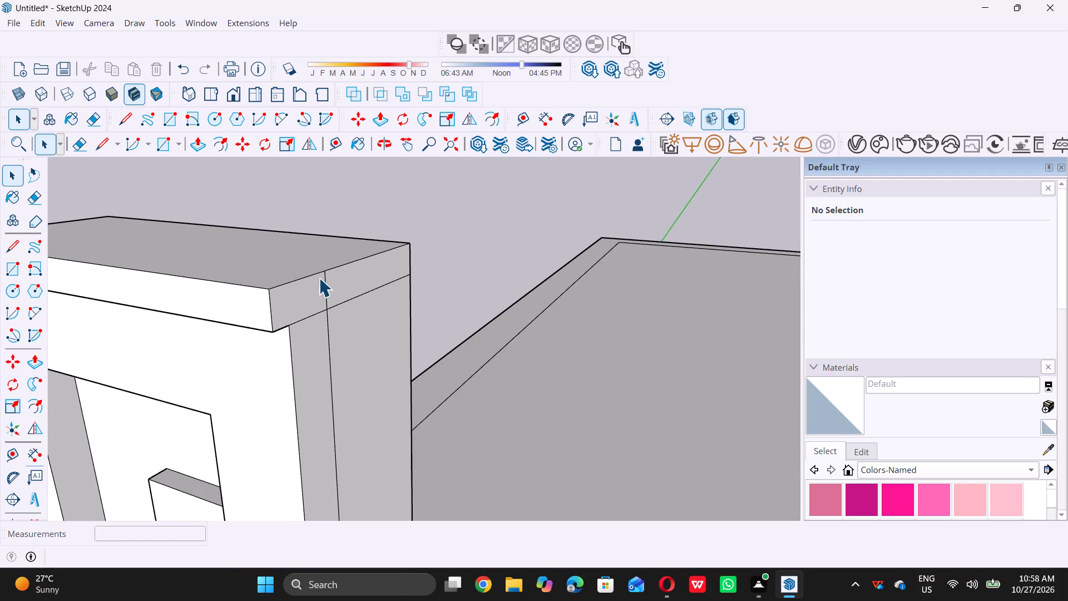
{"action": "key", "text": "e"}
{"action": "left_click", "coordinate": [325, 285]}
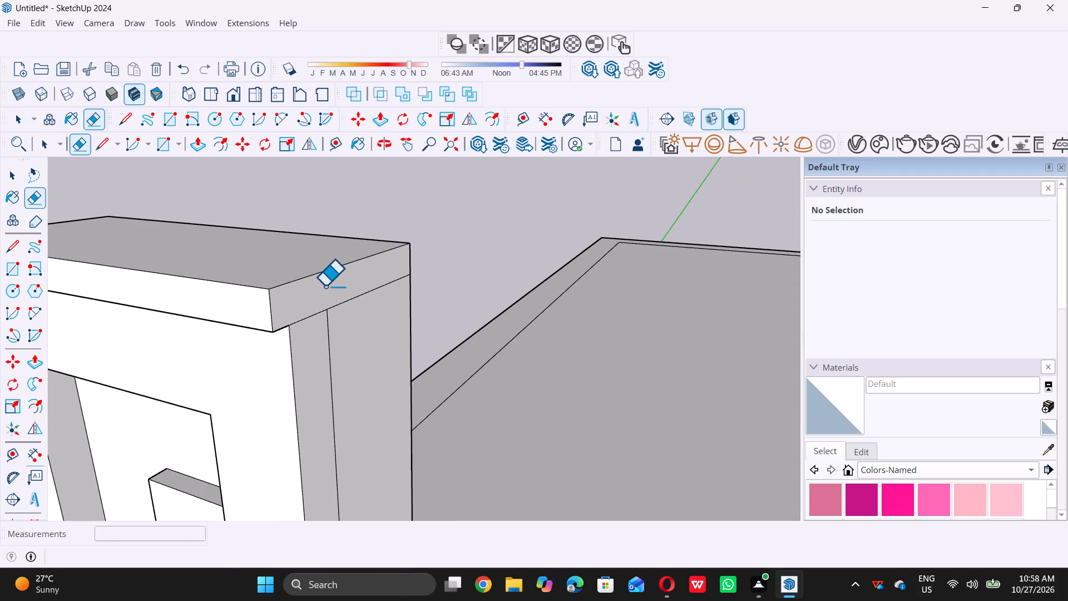
{"action": "key", "text": "space"}
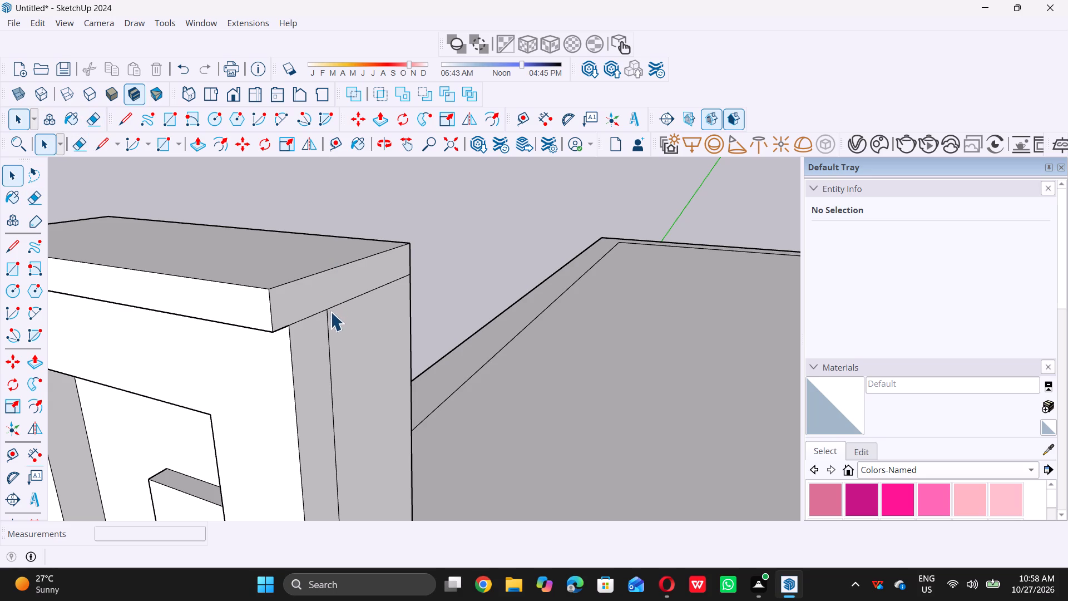
Push/Pull the cap band's inner side face outward 1".
{"action": "left_click", "coordinate": [324, 289]}
{"action": "key", "text": "p"}
{"action": "left_click", "coordinate": [329, 285]}
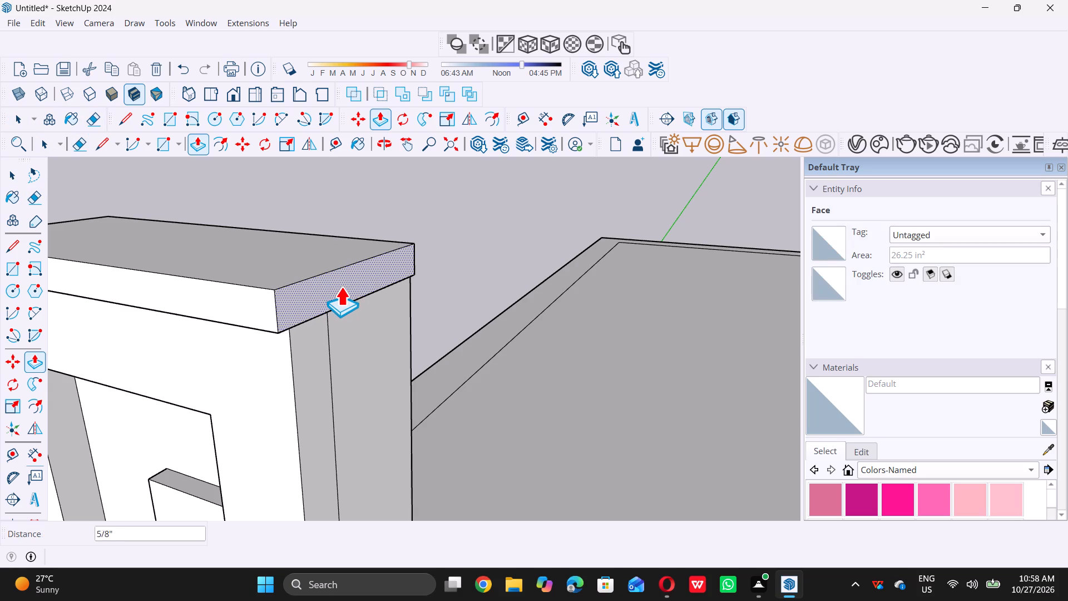
{"action": "key", "text": "1"}
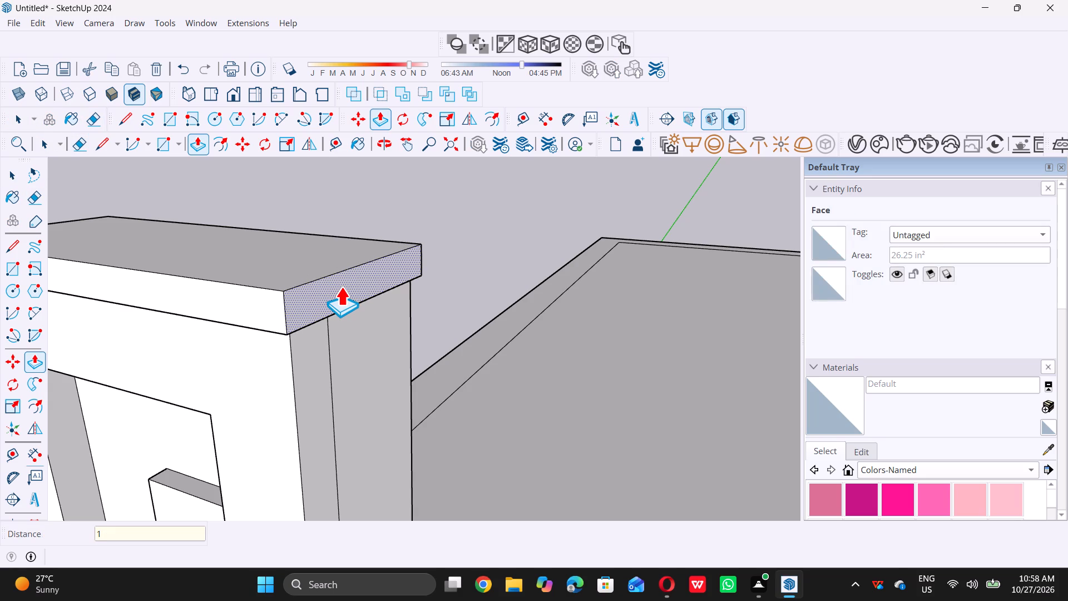
{"action": "key", "text": "shift+quotedbl"}
{"action": "key", "text": "Return"}
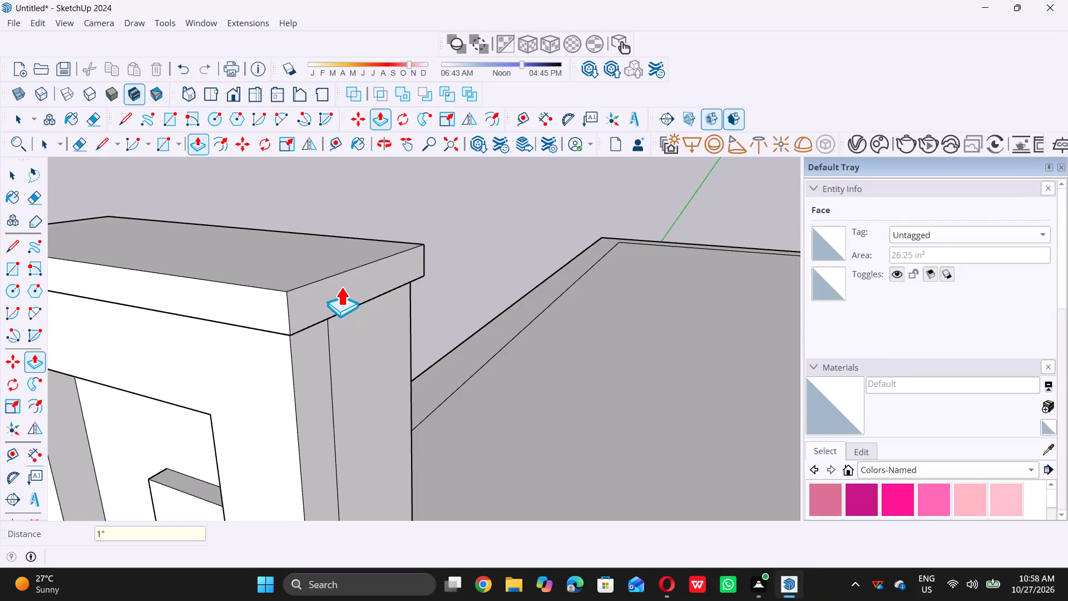
{"action": "key", "text": "space"}
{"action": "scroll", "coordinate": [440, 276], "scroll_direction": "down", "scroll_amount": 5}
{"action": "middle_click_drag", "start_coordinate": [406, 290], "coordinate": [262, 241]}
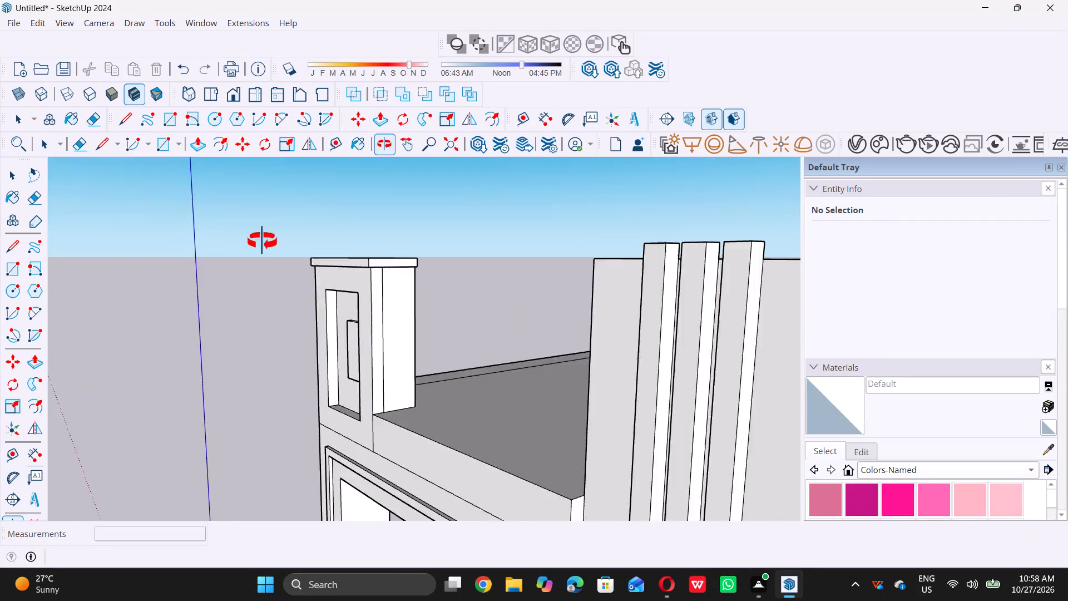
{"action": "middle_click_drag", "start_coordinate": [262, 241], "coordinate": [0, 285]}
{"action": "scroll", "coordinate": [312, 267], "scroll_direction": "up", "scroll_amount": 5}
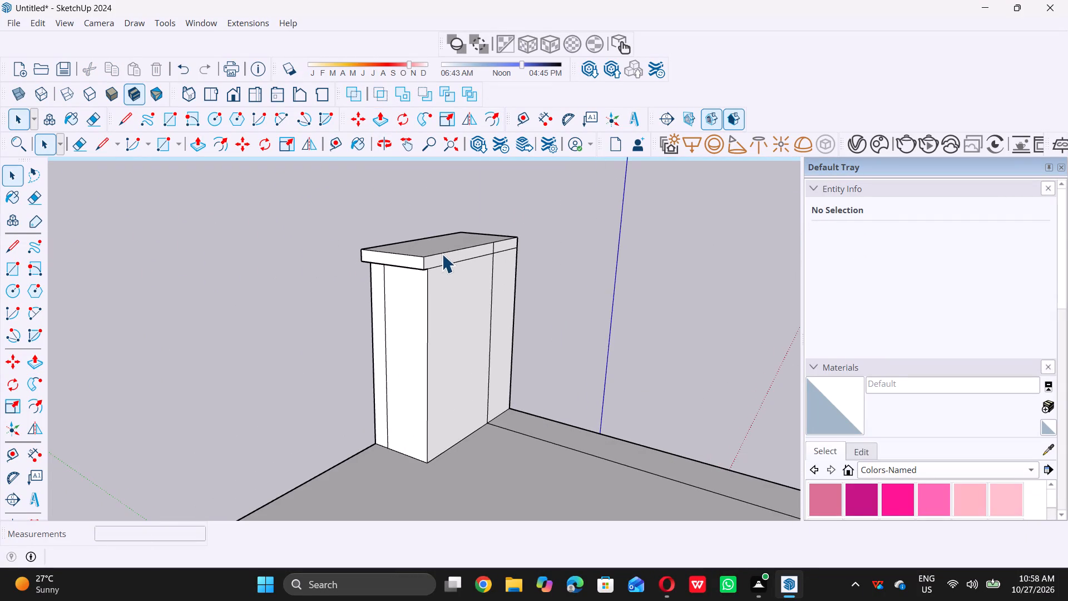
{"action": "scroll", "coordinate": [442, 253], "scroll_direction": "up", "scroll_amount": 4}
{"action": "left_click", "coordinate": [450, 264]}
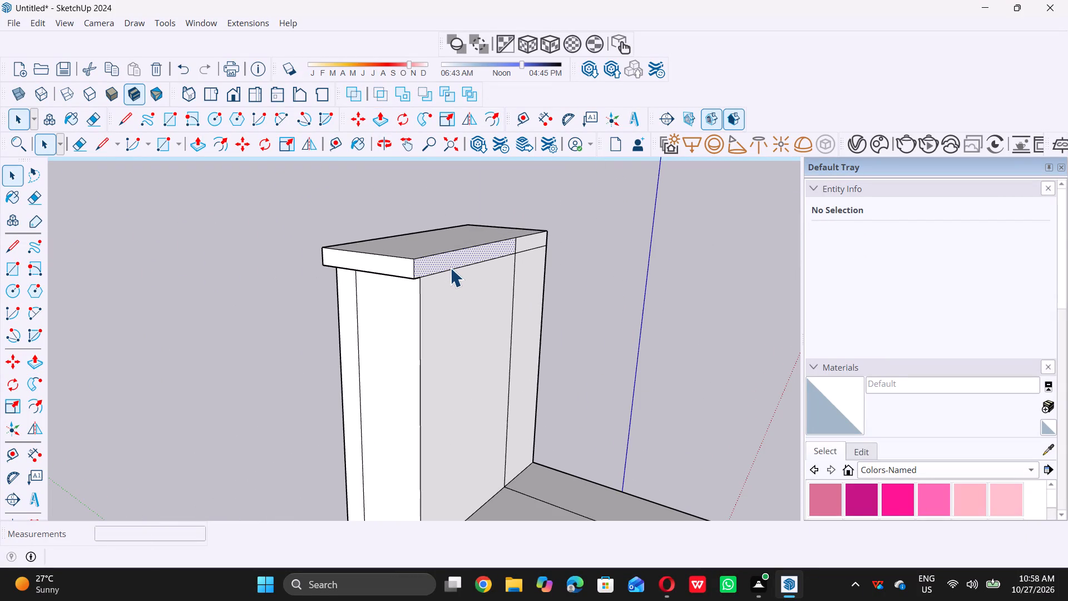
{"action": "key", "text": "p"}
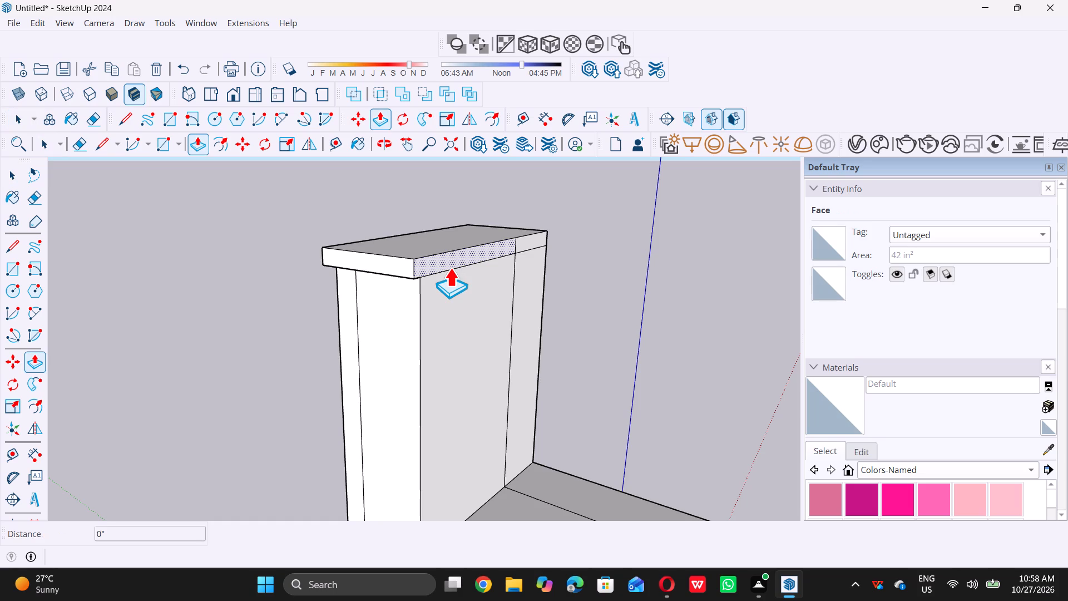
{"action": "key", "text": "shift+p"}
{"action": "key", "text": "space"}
Delete the short vertical edge dividing the cap band on the end panel's back face.
{"action": "scroll", "coordinate": [507, 241], "scroll_direction": "up", "scroll_amount": 5}
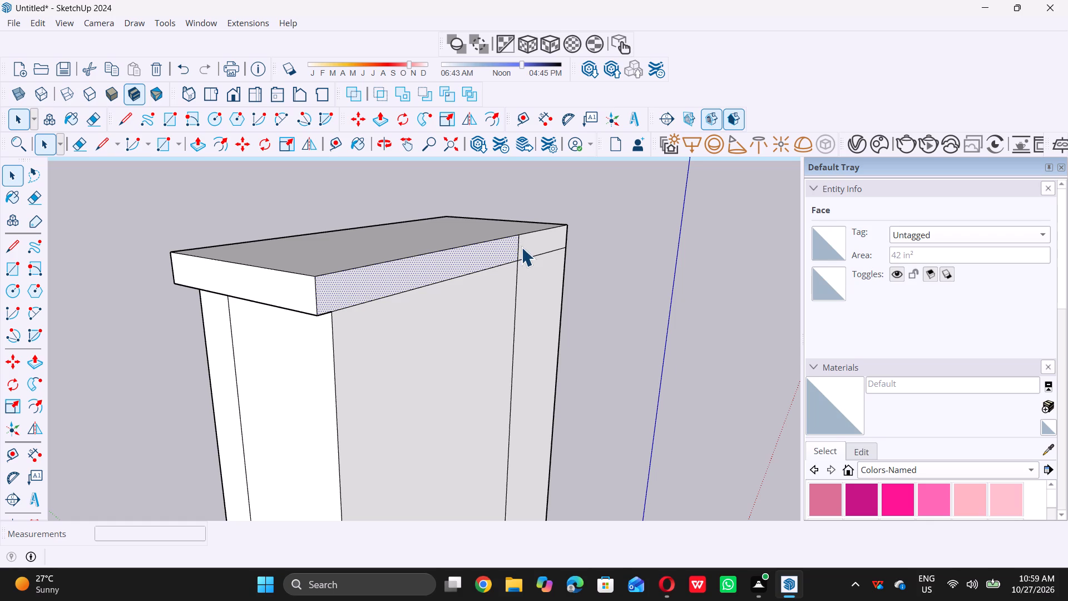
{"action": "left_click", "coordinate": [518, 249]}
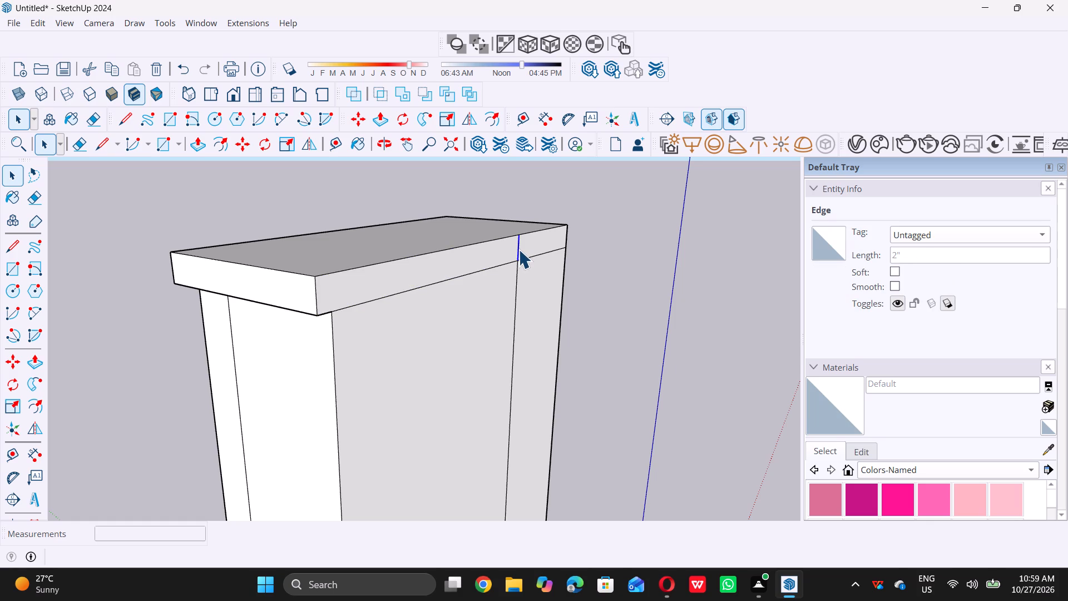
{"action": "key", "text": "Delete"}
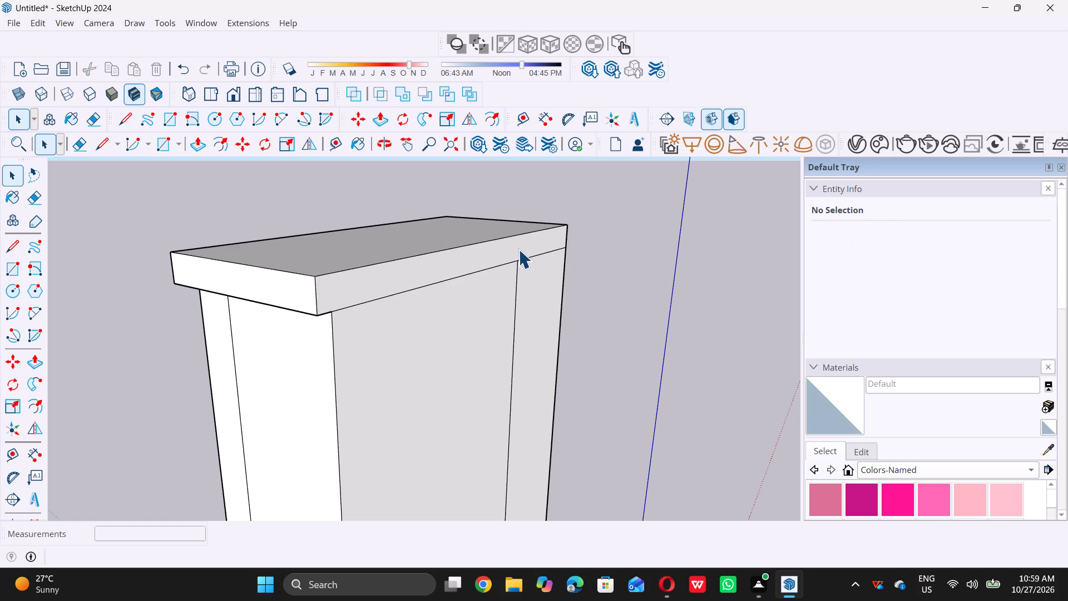
Push/Pull the cap band's back face on the end panel outward 1".
{"action": "left_click", "coordinate": [488, 258]}
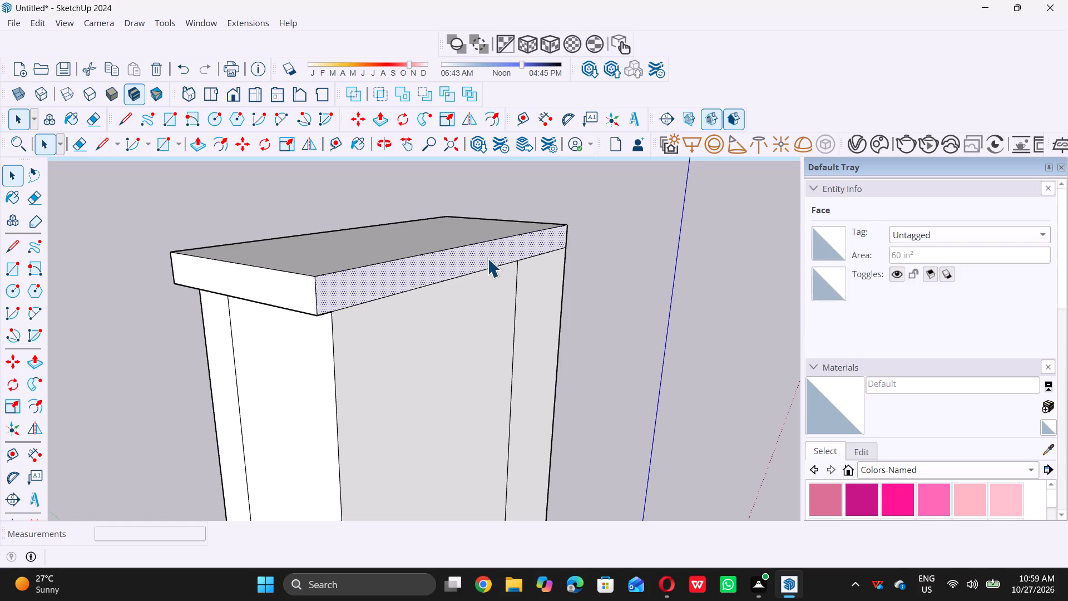
{"action": "key", "text": "p"}
{"action": "left_click", "coordinate": [484, 253]}
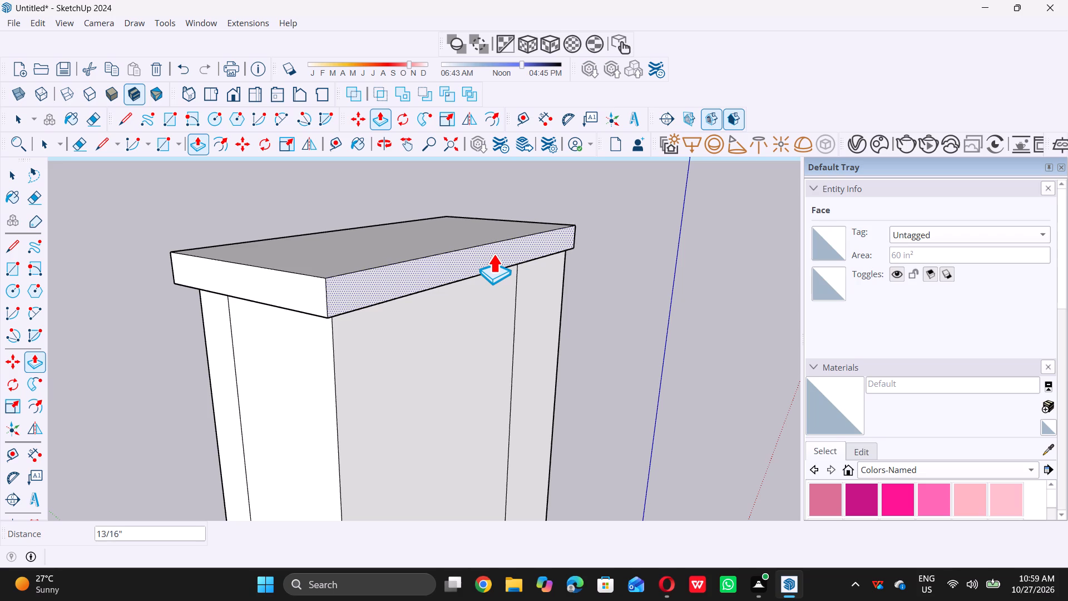
{"action": "key", "text": "1"}
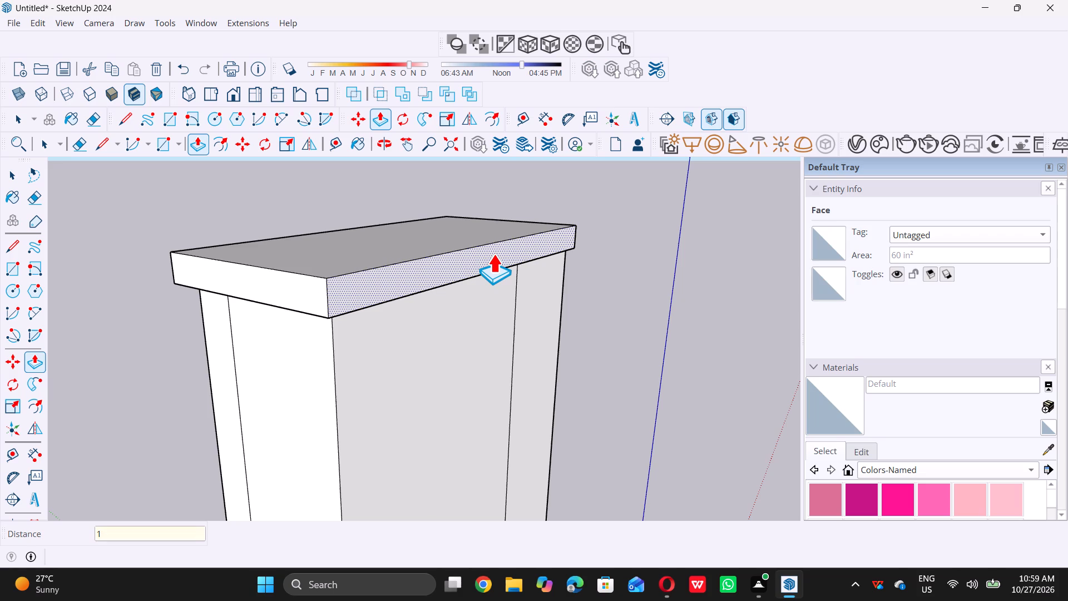
{"action": "key", "text": "shift+quotedbl"}
{"action": "key", "text": "Return"}
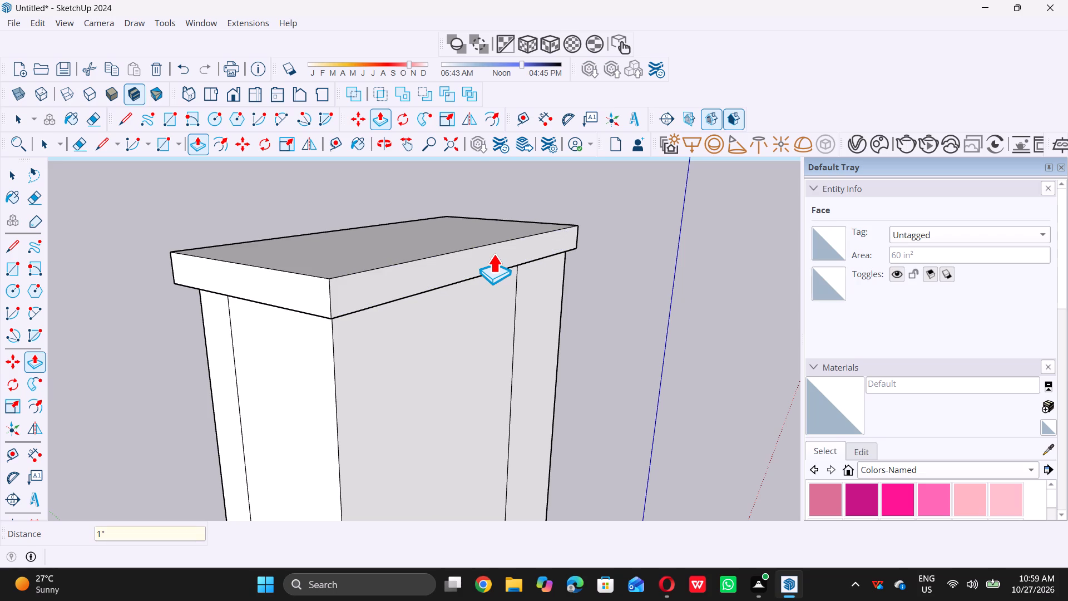
{"action": "key", "text": "space"}
Push/Pull the cap band's outer side face on the end panel outward 1".
{"action": "scroll", "coordinate": [493, 254], "scroll_direction": "down", "scroll_amount": 12}
{"action": "middle_click_drag", "start_coordinate": [475, 277], "coordinate": [474, 275]}
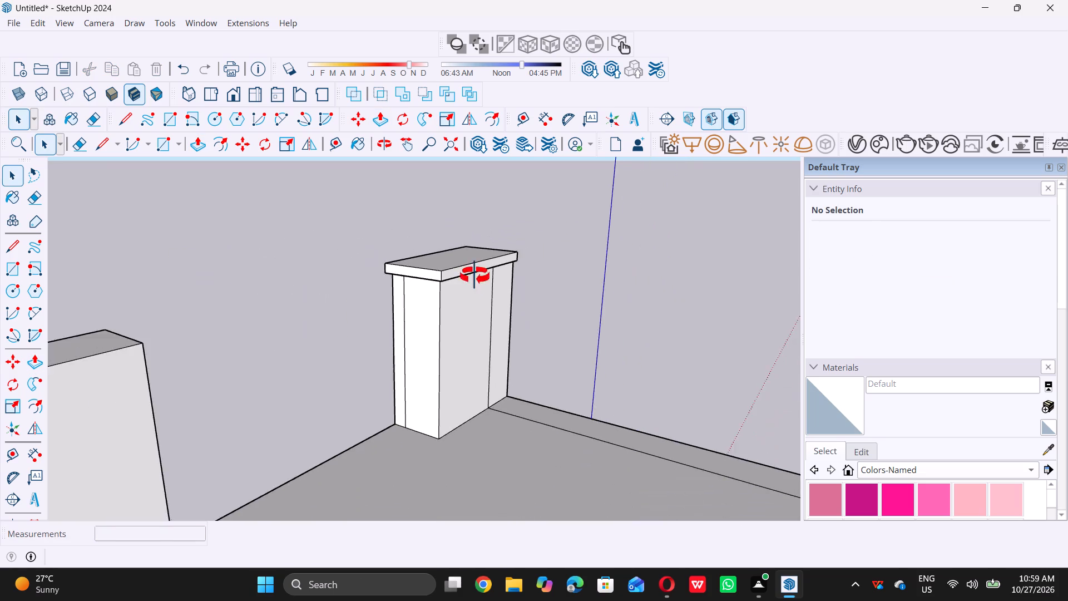
{"action": "middle_click_drag", "start_coordinate": [474, 275], "coordinate": [63, 278]}
{"action": "middle_click_drag", "start_coordinate": [527, 314], "coordinate": [343, 276]}
{"action": "scroll", "coordinate": [467, 276], "scroll_direction": "up", "scroll_amount": 13}
{"action": "left_click", "coordinate": [478, 263]}
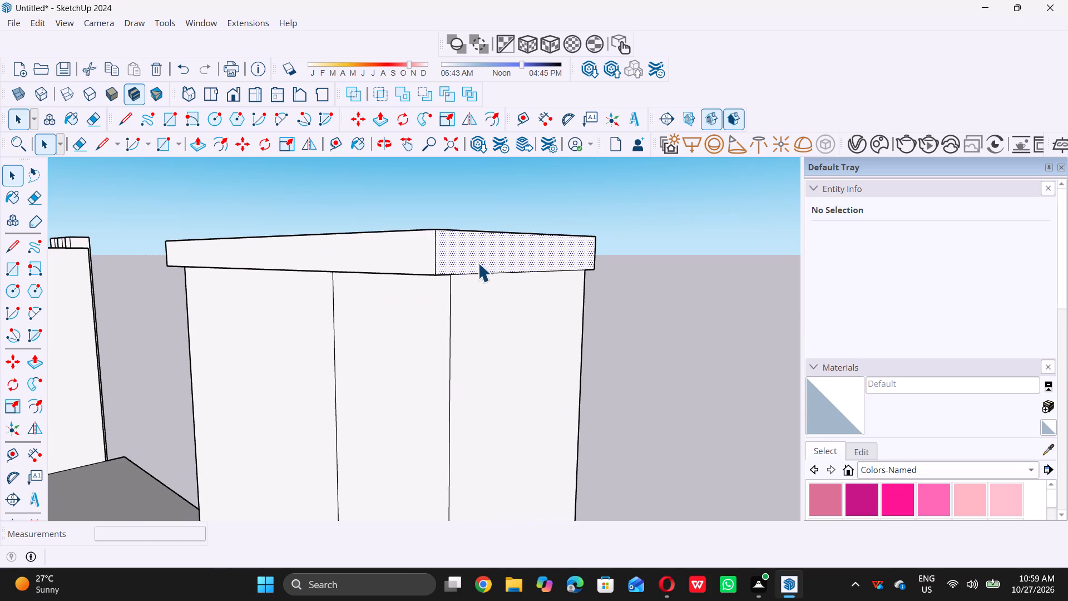
{"action": "key", "text": "p"}
{"action": "left_click", "coordinate": [478, 263]}
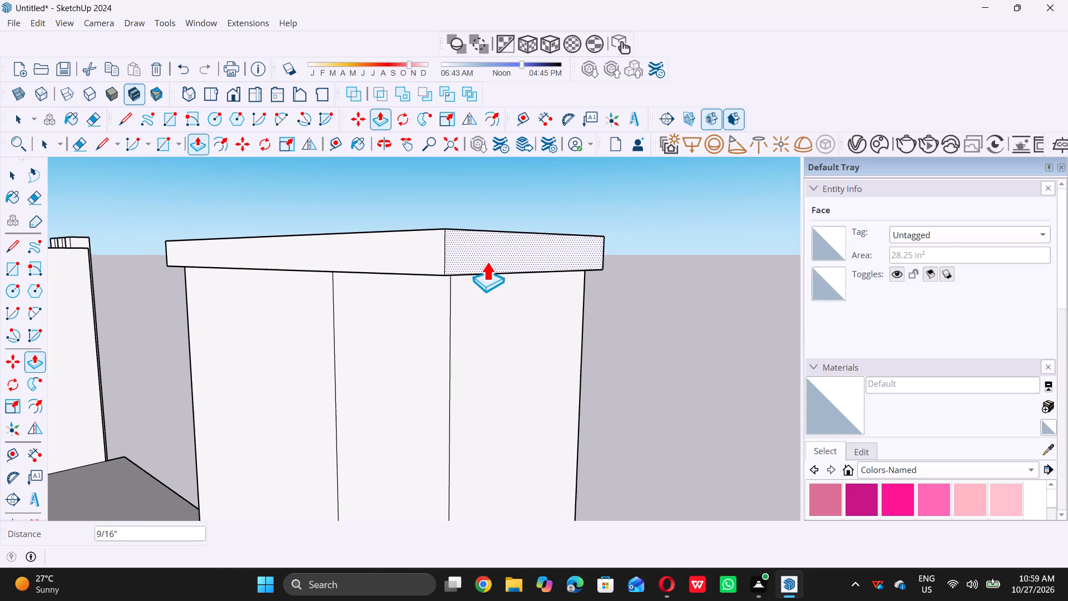
{"action": "key", "text": "1"}
{"action": "key", "text": "shift+quotedbl"}
{"action": "key", "text": "Return"}
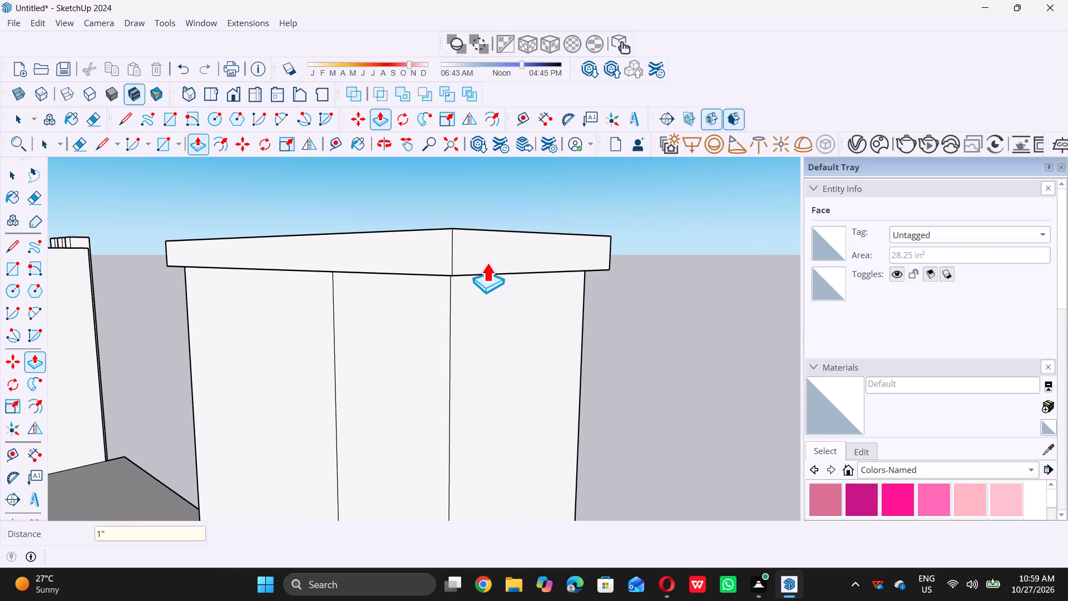
{"action": "key", "text": "space"}
Examine the capped end panel and the overall front facade from several angles.
{"action": "scroll", "coordinate": [484, 264], "scroll_direction": "down", "scroll_amount": 16}
{"action": "middle_click_drag", "start_coordinate": [340, 285], "coordinate": [653, 311]}
{"action": "scroll", "coordinate": [580, 331], "scroll_direction": "down", "scroll_amount": 5}
{"action": "middle_click_drag", "start_coordinate": [473, 306], "coordinate": [770, 349]}
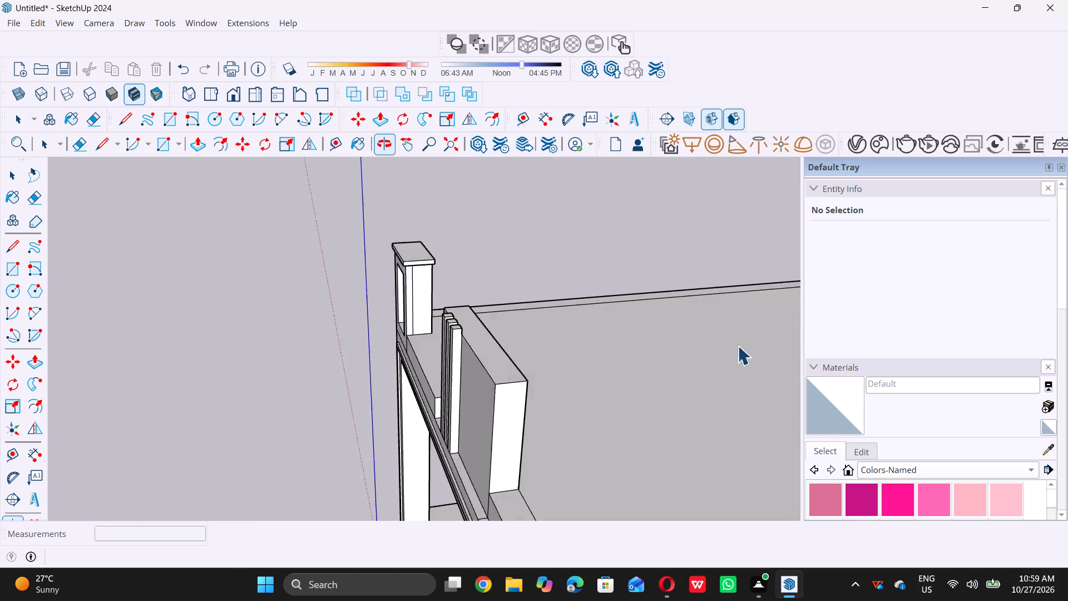
{"action": "middle_click_drag", "start_coordinate": [429, 342], "coordinate": [572, 301]}
{"action": "middle_click_drag", "start_coordinate": [342, 267], "coordinate": [482, 290]}
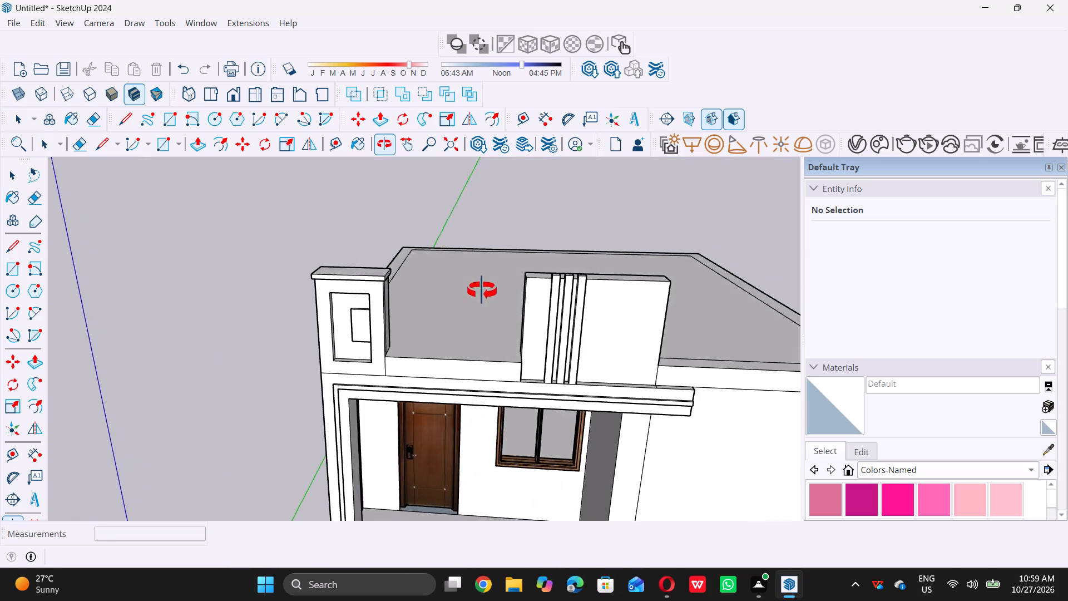
{"action": "middle_click_drag", "start_coordinate": [482, 290], "coordinate": [508, 279]}
{"action": "scroll", "coordinate": [456, 312], "scroll_direction": "up", "scroll_amount": 1}
{"action": "scroll", "coordinate": [457, 309], "scroll_direction": "down", "scroll_amount": 5}
{"action": "middle_click_drag", "start_coordinate": [446, 345], "coordinate": [440, 343]}
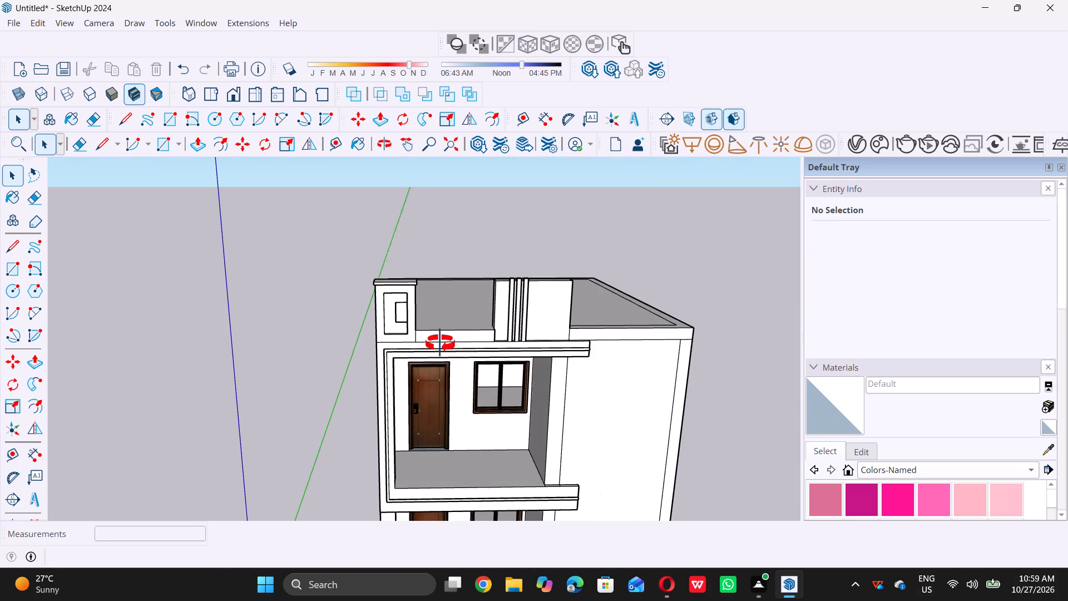
{"action": "middle_click_drag", "start_coordinate": [440, 343], "coordinate": [439, 343]}
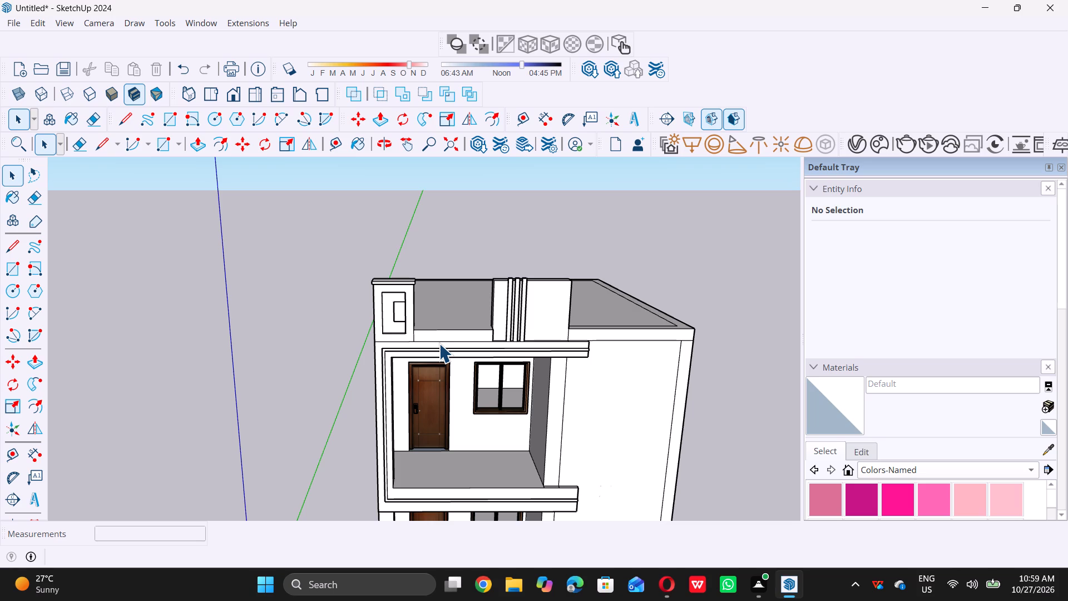
{"action": "scroll", "coordinate": [495, 348], "scroll_direction": "down", "scroll_amount": 6}
{"action": "scroll", "coordinate": [403, 298], "scroll_direction": "down", "scroll_amount": 4}
{"action": "middle_click_drag", "start_coordinate": [484, 348], "coordinate": [419, 329]}
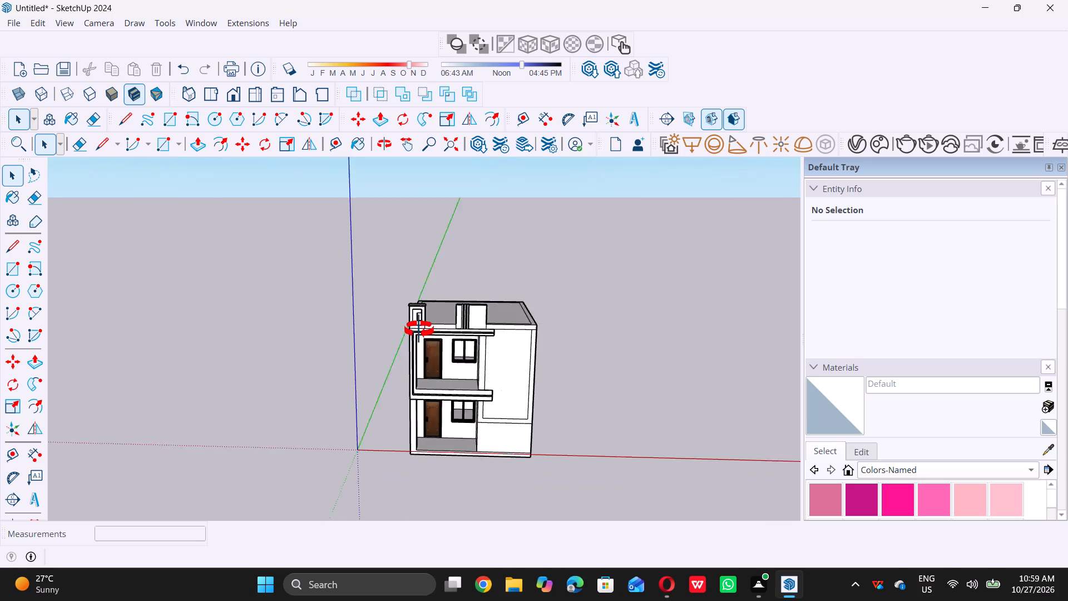
{"action": "middle_click_drag", "start_coordinate": [419, 329], "coordinate": [482, 319]}
{"action": "scroll", "coordinate": [423, 333], "scroll_direction": "up", "scroll_amount": 5}
{"action": "scroll", "coordinate": [434, 273], "scroll_direction": "down", "scroll_amount": 7}
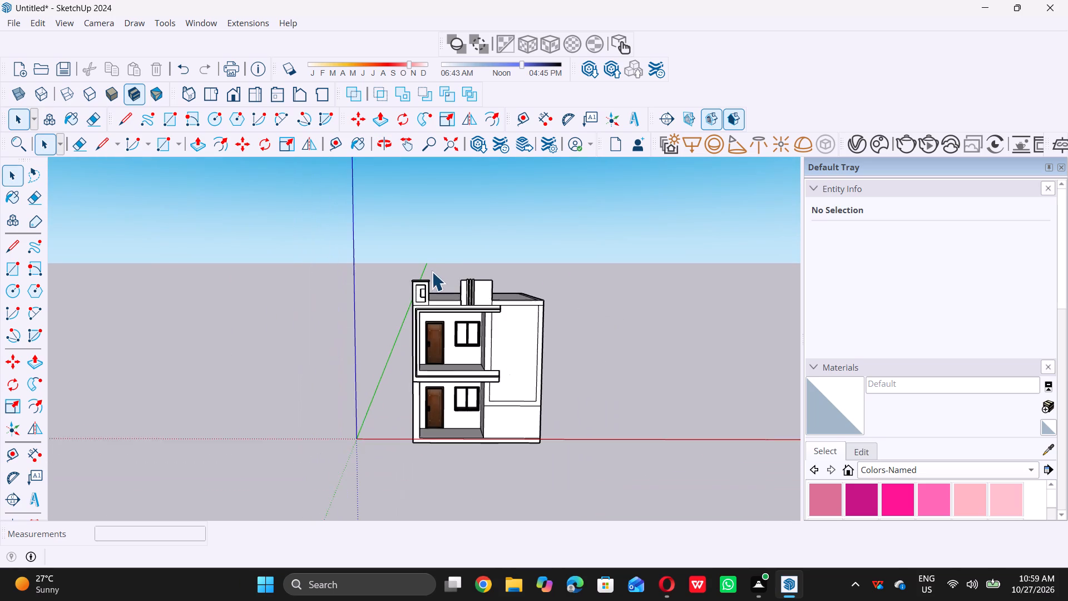
{"action": "scroll", "coordinate": [432, 272], "scroll_direction": "down", "scroll_amount": 5}
{"action": "middle_click_drag", "start_coordinate": [393, 317], "coordinate": [453, 319]}
{"action": "scroll", "coordinate": [428, 283], "scroll_direction": "up", "scroll_amount": 16}
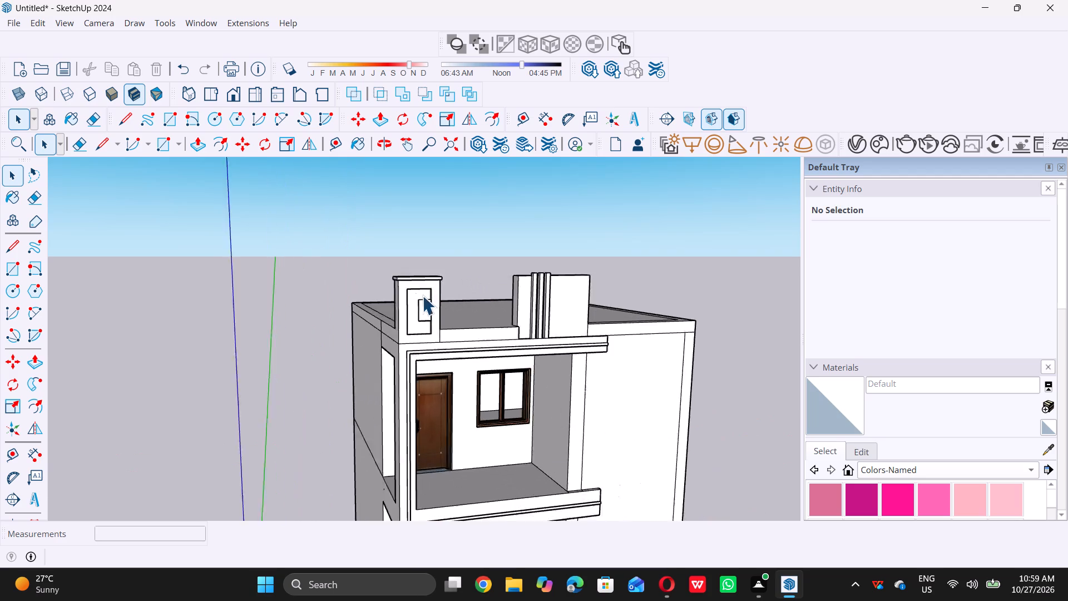
{"action": "scroll", "coordinate": [409, 265], "scroll_direction": "down", "scroll_amount": 7}
{"action": "middle_click_drag", "start_coordinate": [394, 292], "coordinate": [443, 312]}
{"action": "scroll", "coordinate": [428, 310], "scroll_direction": "up", "scroll_amount": 12}
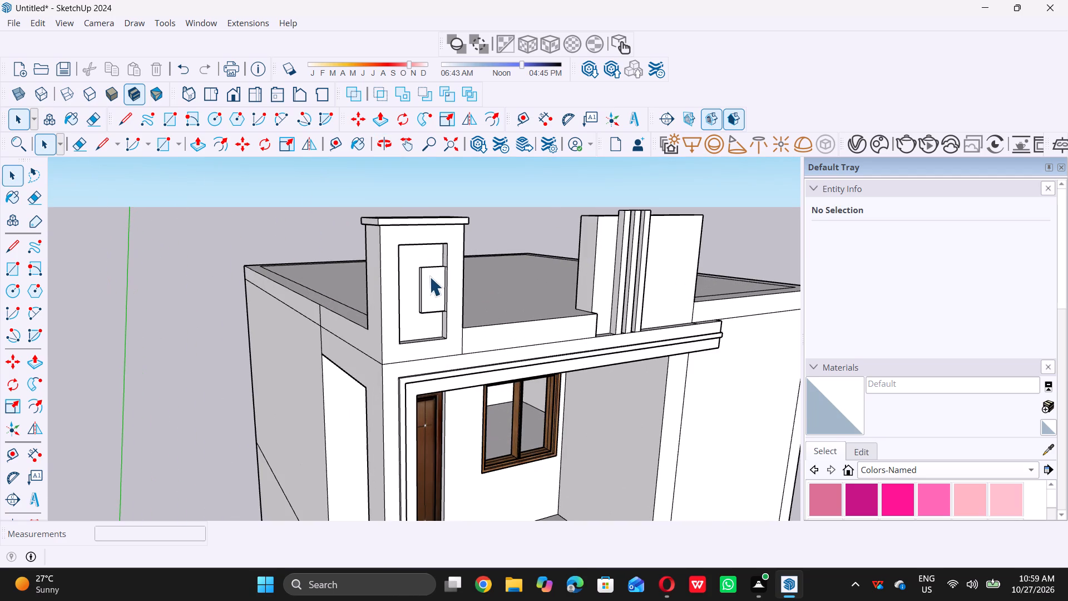
{"action": "middle_click_drag", "start_coordinate": [386, 244], "coordinate": [399, 228]}
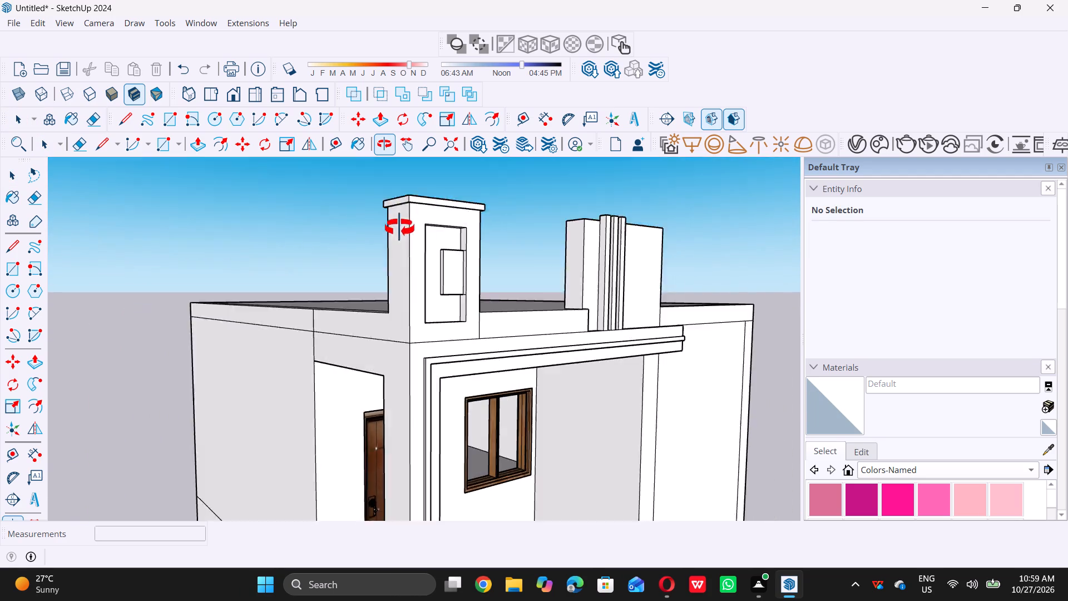
{"action": "middle_click_drag", "start_coordinate": [399, 228], "coordinate": [279, 226]}
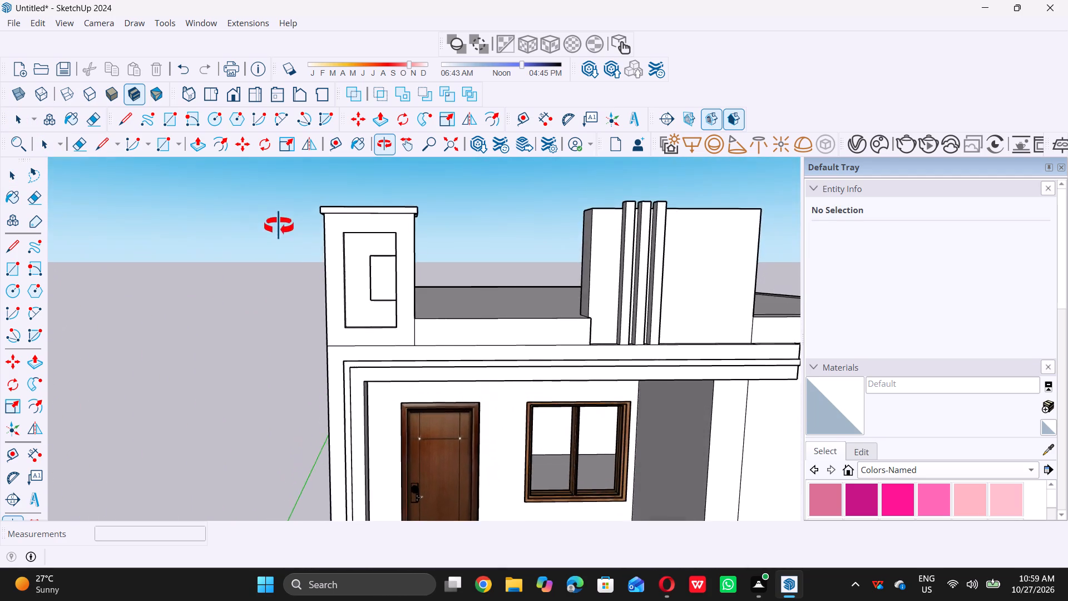
{"action": "middle_click_drag", "start_coordinate": [279, 226], "coordinate": [189, 249]}
Erase the vertical edge running down the end panel's inner side face near its front corner.
{"action": "scroll", "coordinate": [400, 260], "scroll_direction": "up", "scroll_amount": 5}
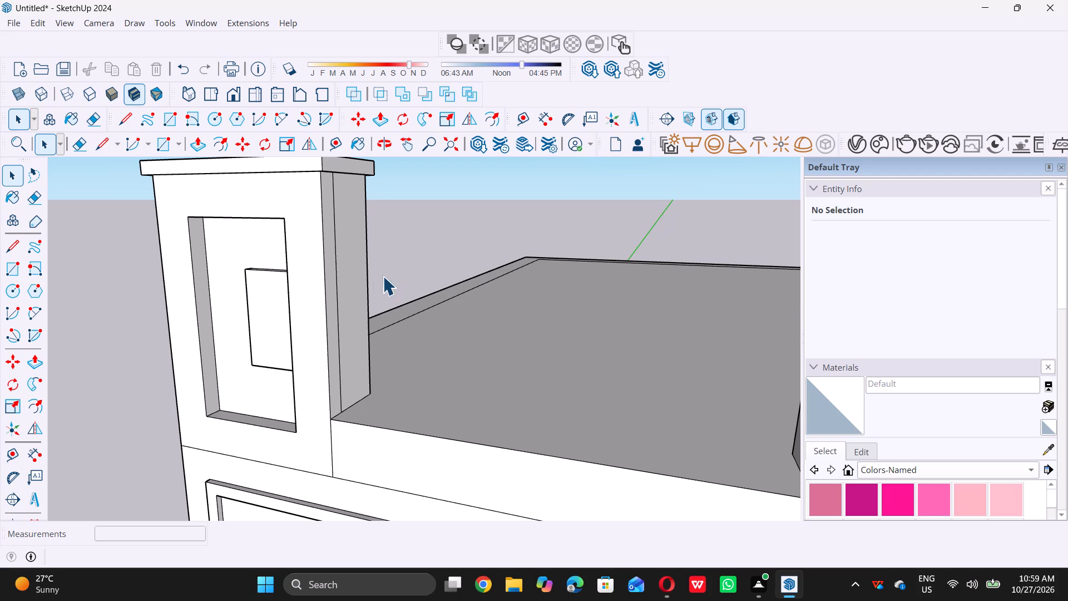
{"action": "scroll", "coordinate": [348, 296], "scroll_direction": "up", "scroll_amount": 2}
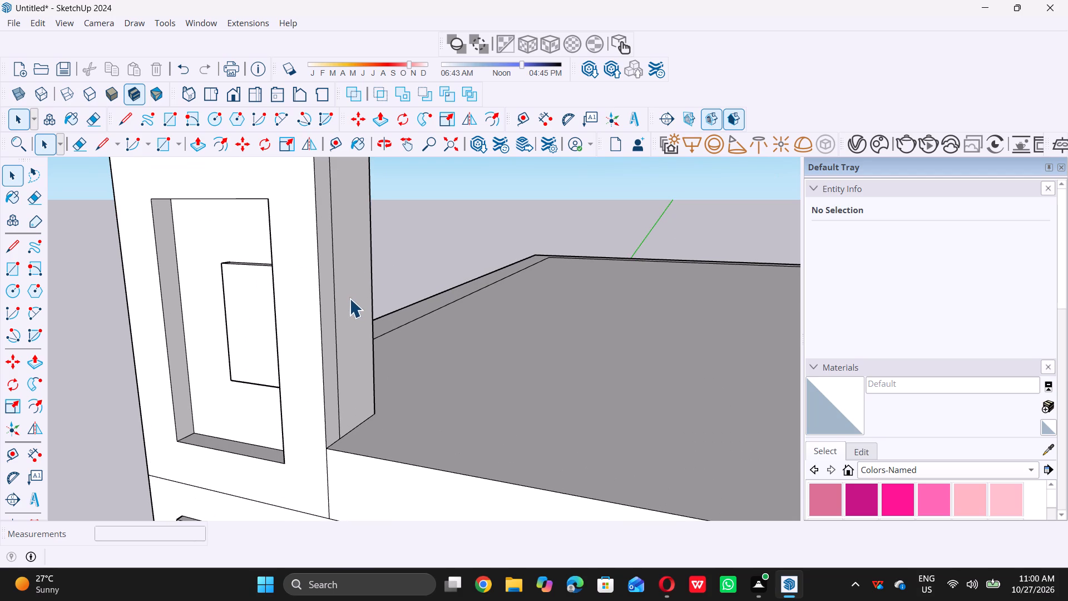
{"action": "key", "text": "e"}
{"action": "left_click", "coordinate": [333, 291]}
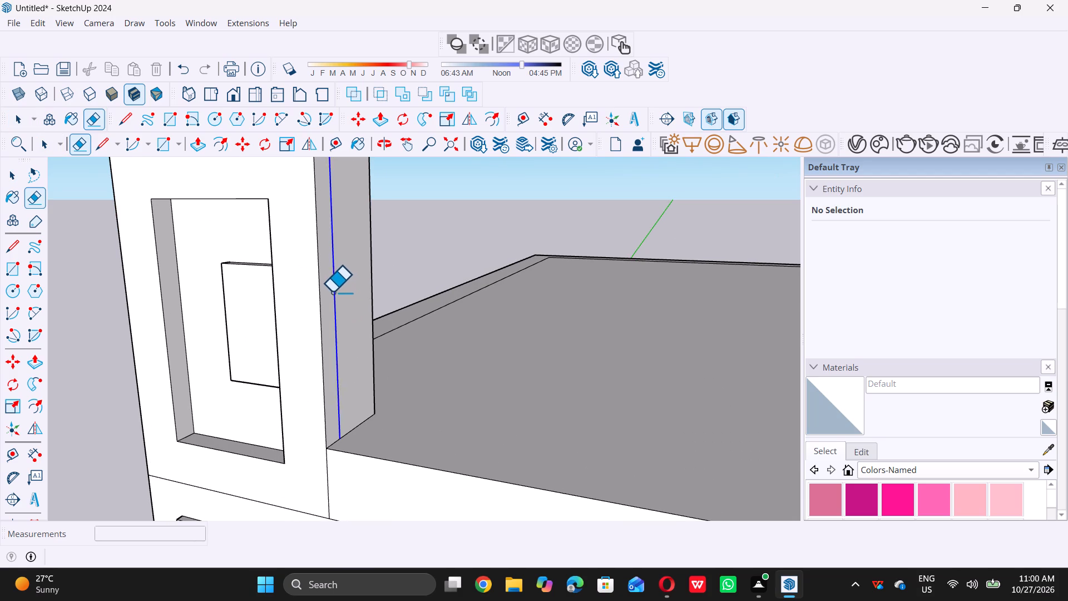
{"action": "key", "text": "space"}
Draw a circle of about 2 5/16" radius on the lower part of the end panel's inner side face.
{"action": "scroll", "coordinate": [351, 332], "scroll_direction": "down", "scroll_amount": 6}
{"action": "middle_click_drag", "start_coordinate": [340, 388], "coordinate": [305, 354]}
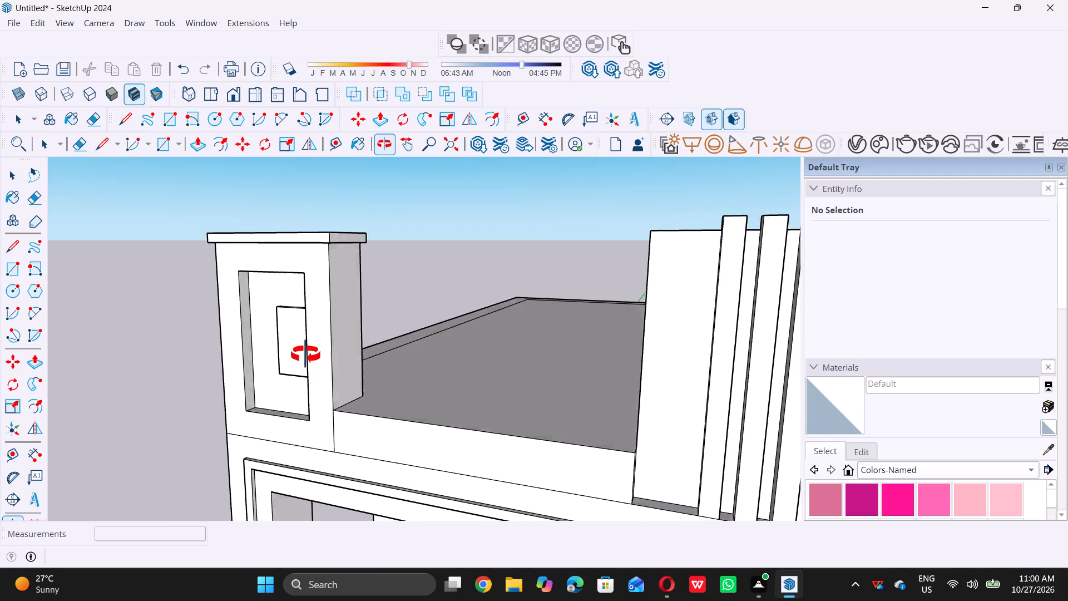
{"action": "middle_click_drag", "start_coordinate": [305, 354], "coordinate": [315, 340]}
{"action": "scroll", "coordinate": [328, 339], "scroll_direction": "up", "scroll_amount": 6}
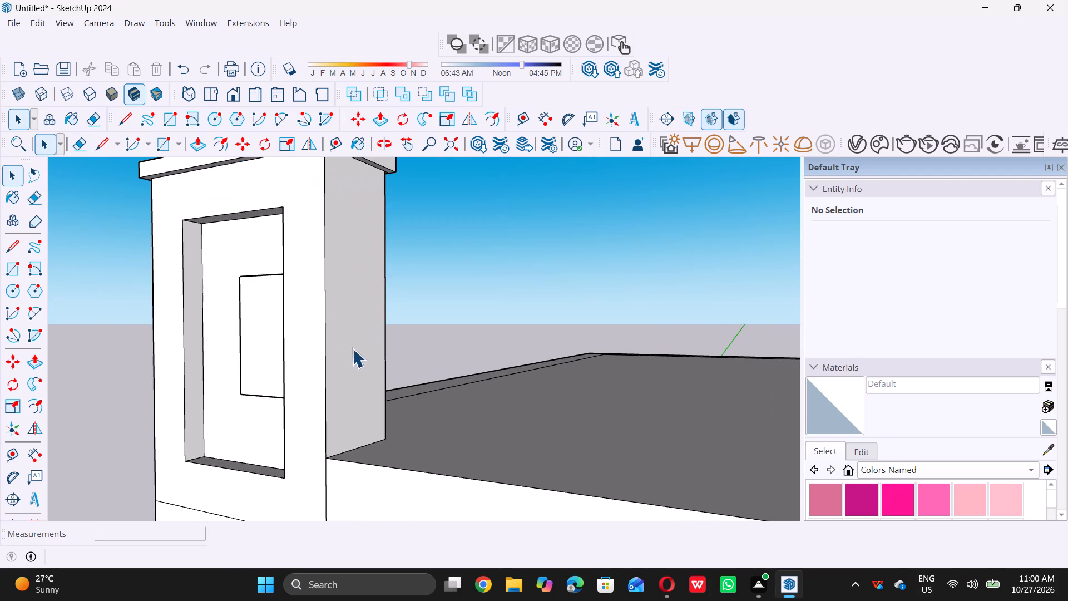
{"action": "key", "text": "c"}
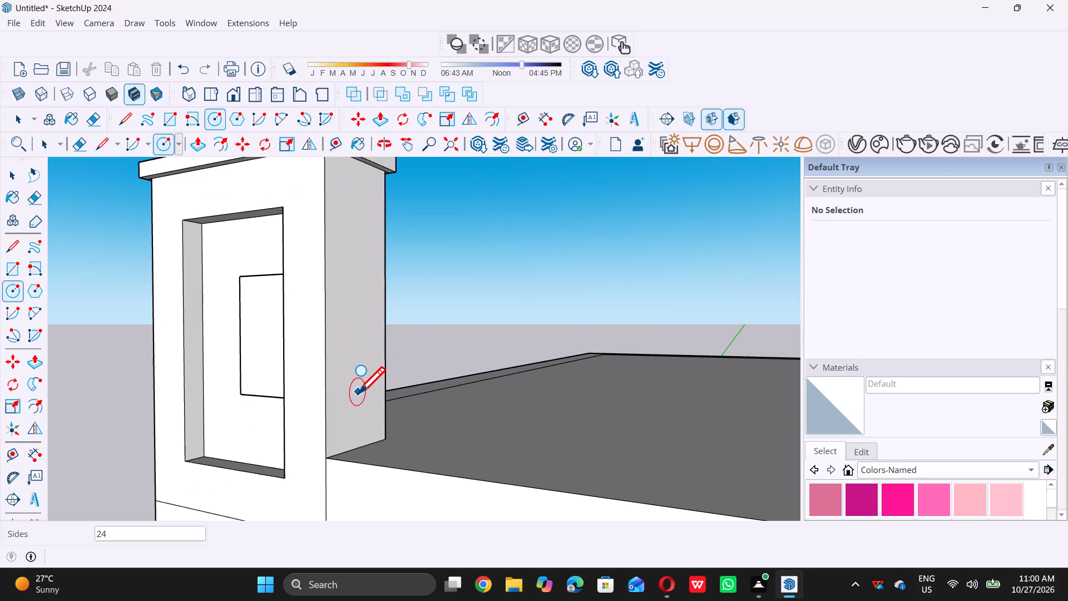
{"action": "left_click", "coordinate": [363, 387]}
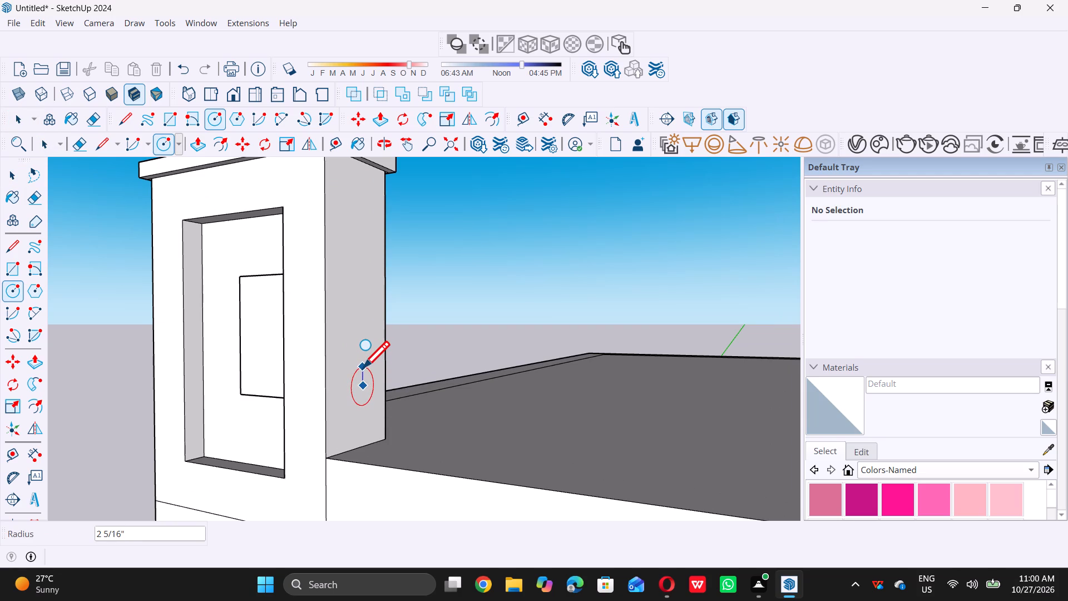
{"action": "left_click", "coordinate": [363, 366]}
{"action": "scroll", "coordinate": [379, 381], "scroll_direction": "down", "scroll_amount": 5}
{"action": "key", "text": "space"}
Copy the circle with its face about 9" straight up the end panel's inner side face.
{"action": "middle_click_drag", "start_coordinate": [382, 380], "coordinate": [350, 385]}
{"action": "scroll", "coordinate": [354, 382], "scroll_direction": "up", "scroll_amount": 6}
{"action": "left_click_drag", "start_coordinate": [353, 358], "coordinate": [369, 381]}
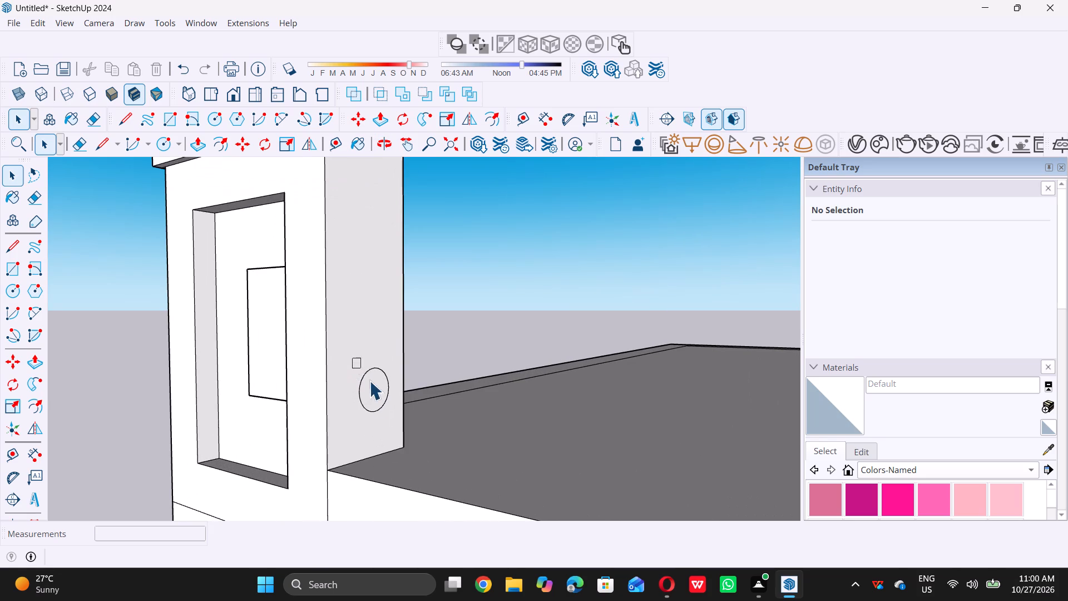
{"action": "left_click_drag", "start_coordinate": [369, 381], "coordinate": [398, 425]}
{"action": "key", "text": "m"}
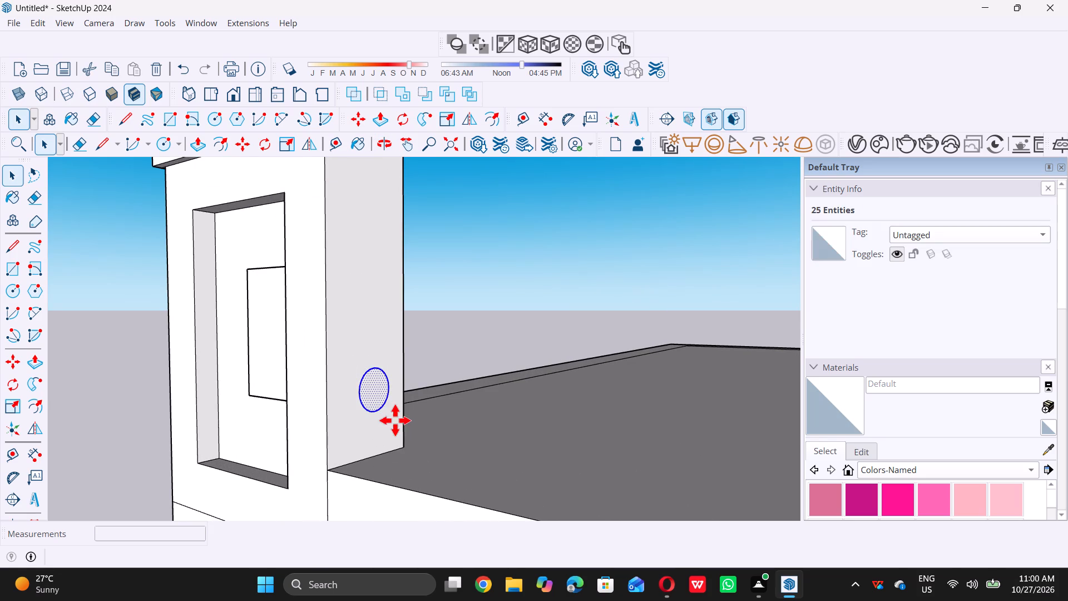
{"action": "left_click", "coordinate": [374, 395]}
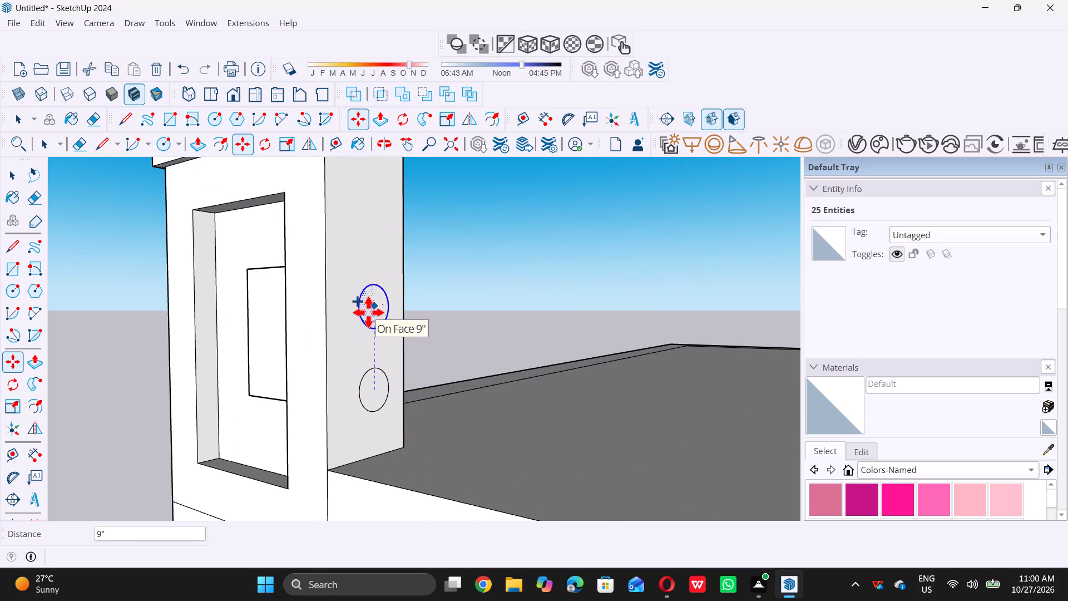
{"action": "left_click", "coordinate": [368, 312]}
Copy the circle up the inner side face twice more, about 7 1/2" and another 6 1/2" higher, and clear the selection.
{"action": "scroll", "coordinate": [368, 316], "scroll_direction": "down", "scroll_amount": 6}
{"action": "scroll", "coordinate": [369, 267], "scroll_direction": "up", "scroll_amount": 4}
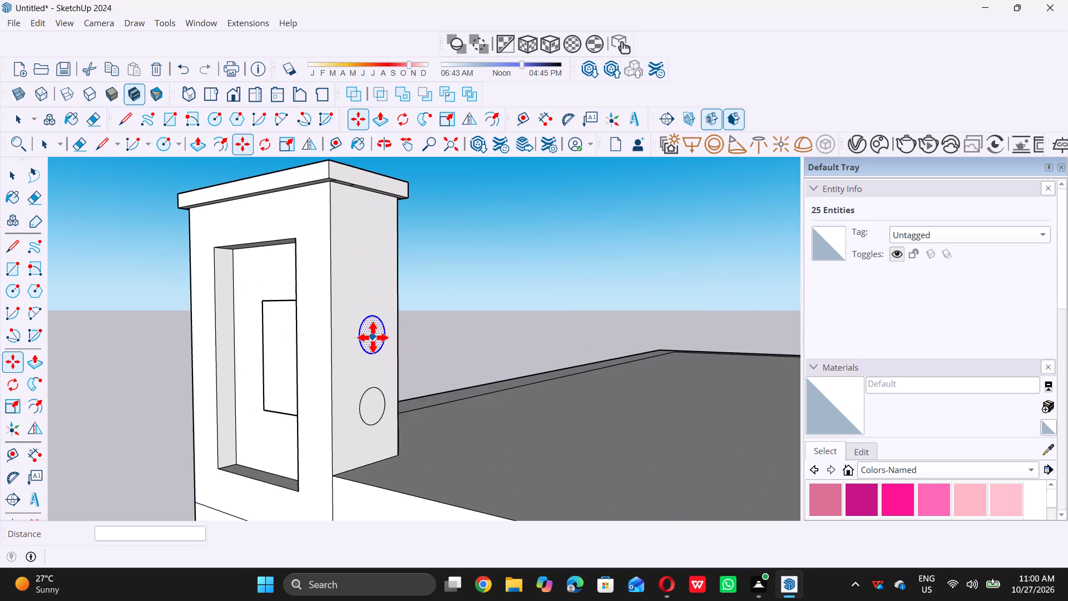
{"action": "left_click", "coordinate": [373, 337]}
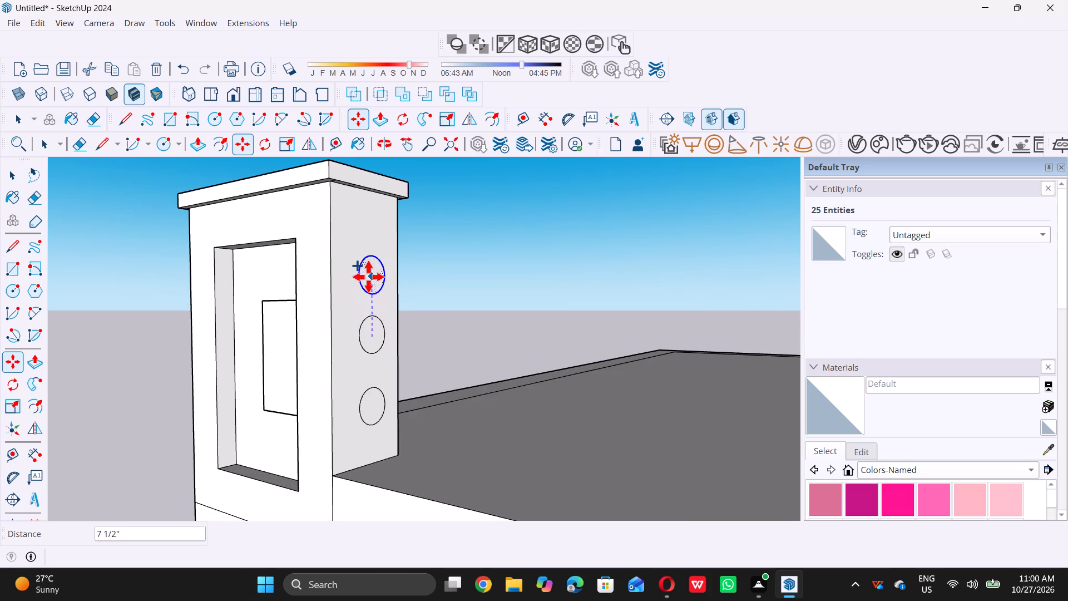
{"action": "left_click", "coordinate": [368, 277]}
{"action": "left_click", "coordinate": [370, 275]}
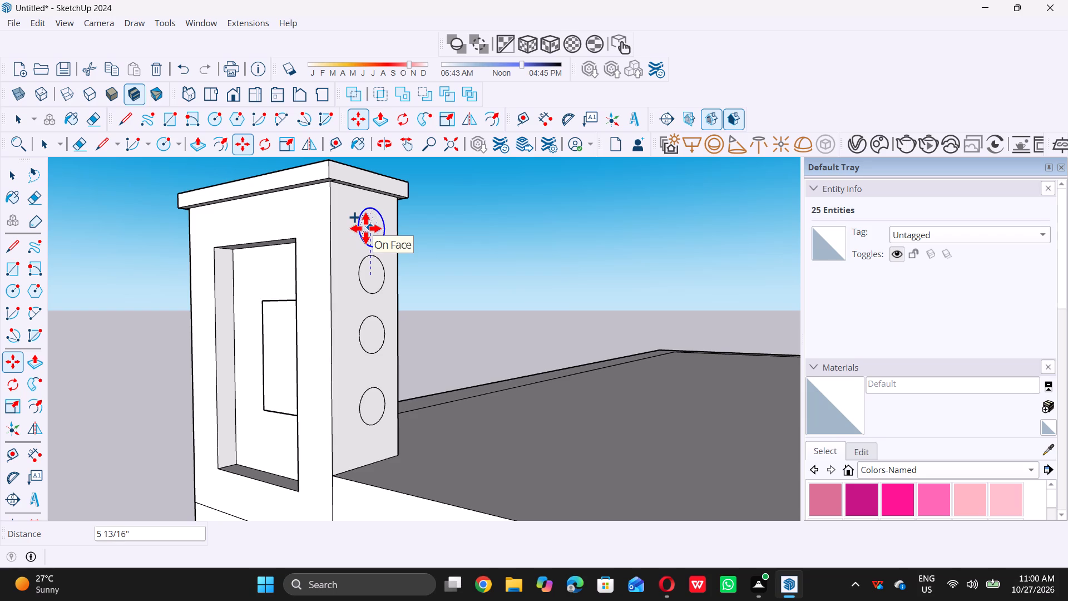
{"action": "left_click", "coordinate": [364, 223]}
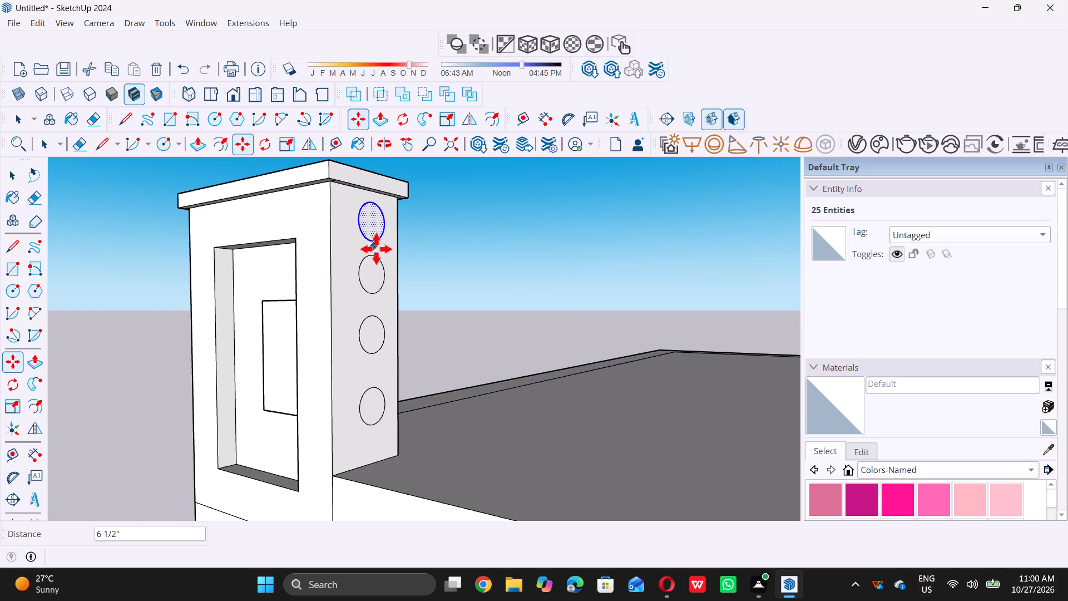
{"action": "key", "text": "space"}
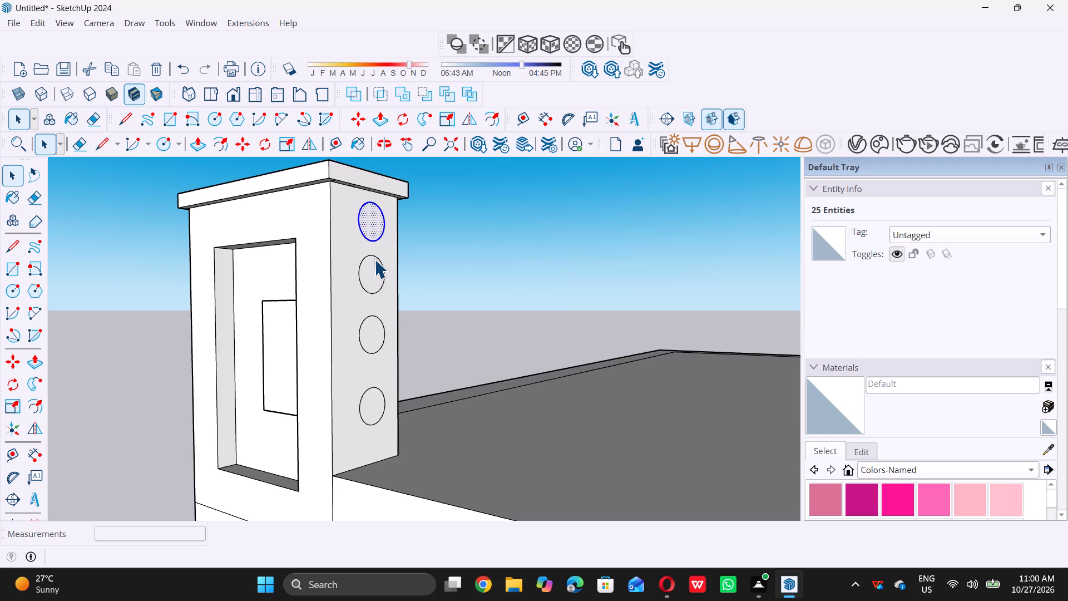
{"action": "key", "text": "space"}
{"action": "left_click", "coordinate": [118, 292]}
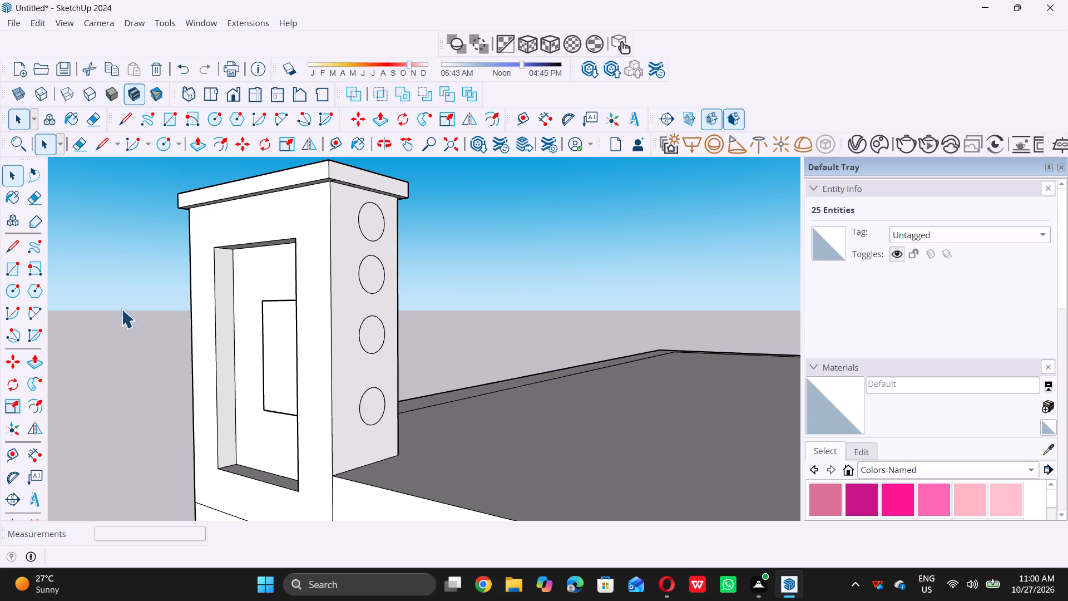
Move the second circle from the bottom about 1 15/16" straight down the end panel's inner side face.
{"action": "scroll", "coordinate": [388, 370], "scroll_direction": "up", "scroll_amount": 2}
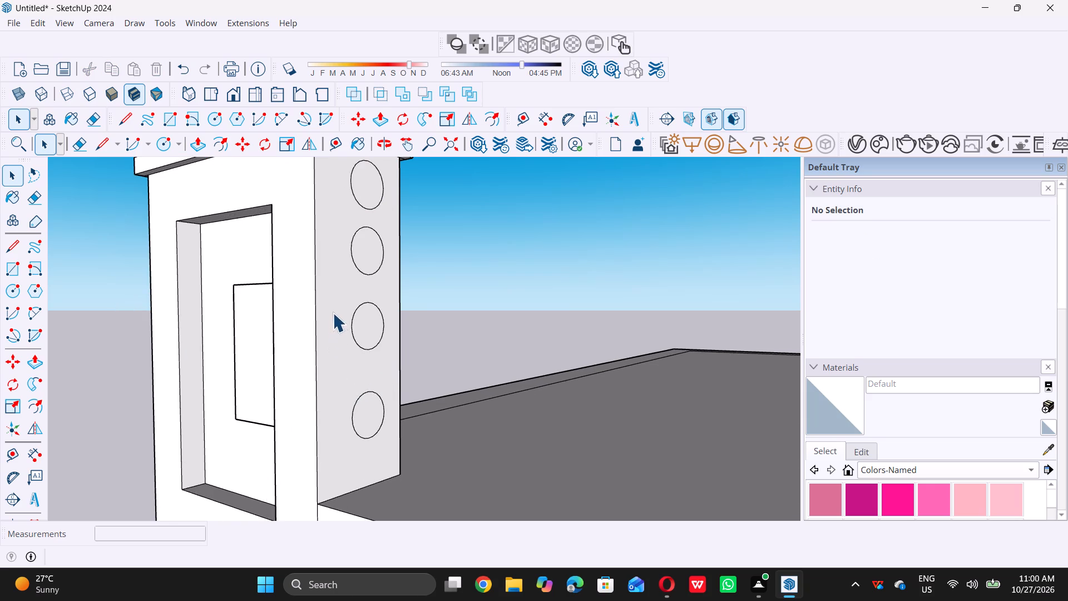
{"action": "scroll", "coordinate": [334, 310], "scroll_direction": "down", "scroll_amount": 4}
{"action": "middle_click_drag", "start_coordinate": [323, 314], "coordinate": [329, 343]}
{"action": "scroll", "coordinate": [346, 302], "scroll_direction": "up", "scroll_amount": 1}
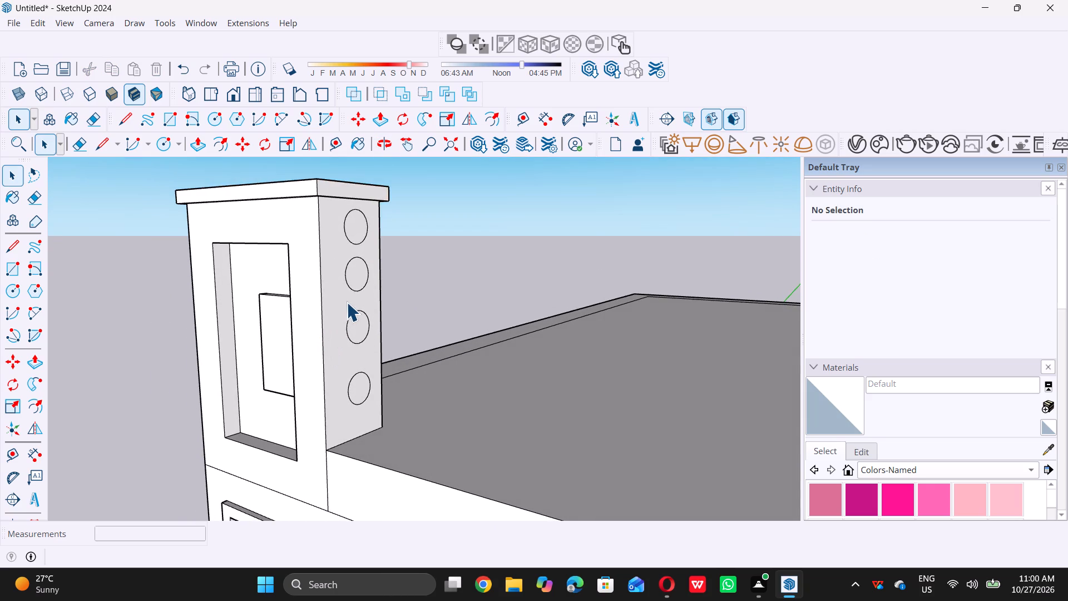
{"action": "scroll", "coordinate": [347, 302], "scroll_direction": "up", "scroll_amount": 1}
{"action": "left_click_drag", "start_coordinate": [347, 302], "coordinate": [385, 373]}
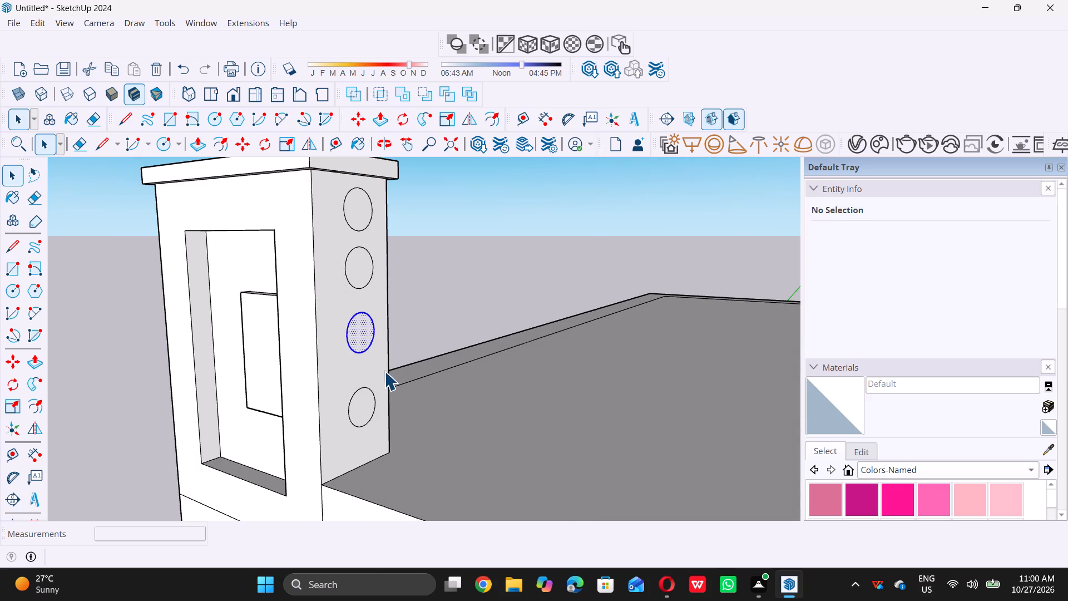
{"action": "key", "text": "m"}
{"action": "scroll", "coordinate": [356, 353], "scroll_direction": "up", "scroll_amount": 4}
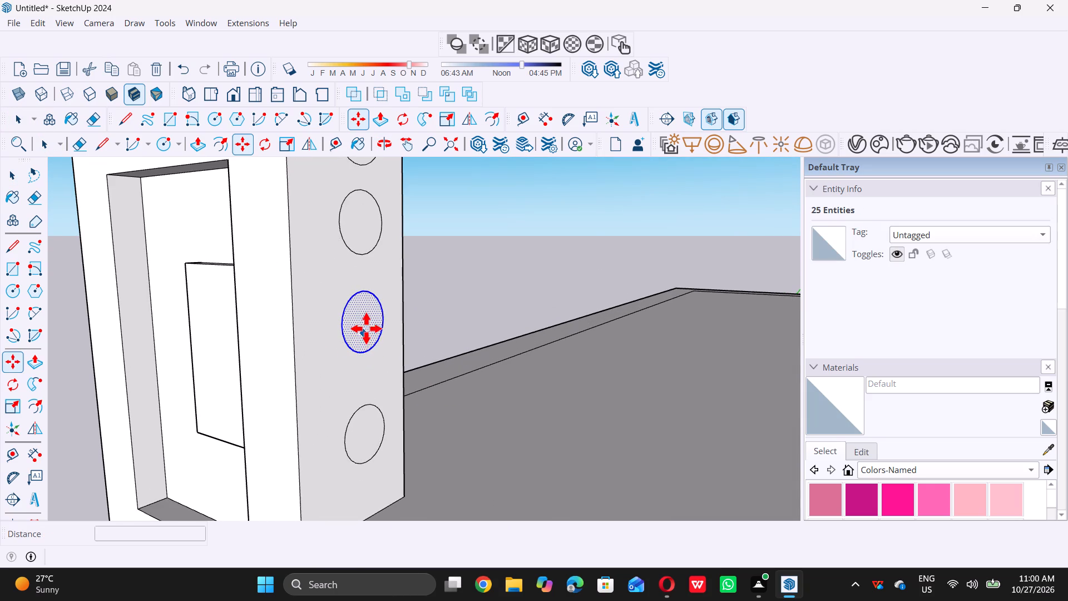
{"action": "left_click", "coordinate": [363, 322]}
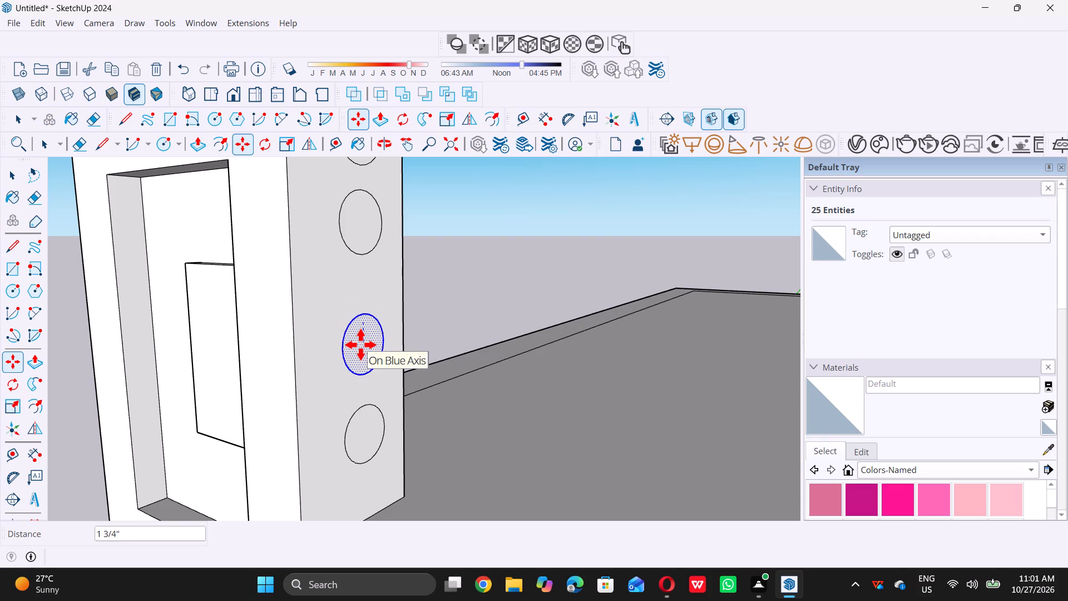
{"action": "left_click", "coordinate": [359, 347]}
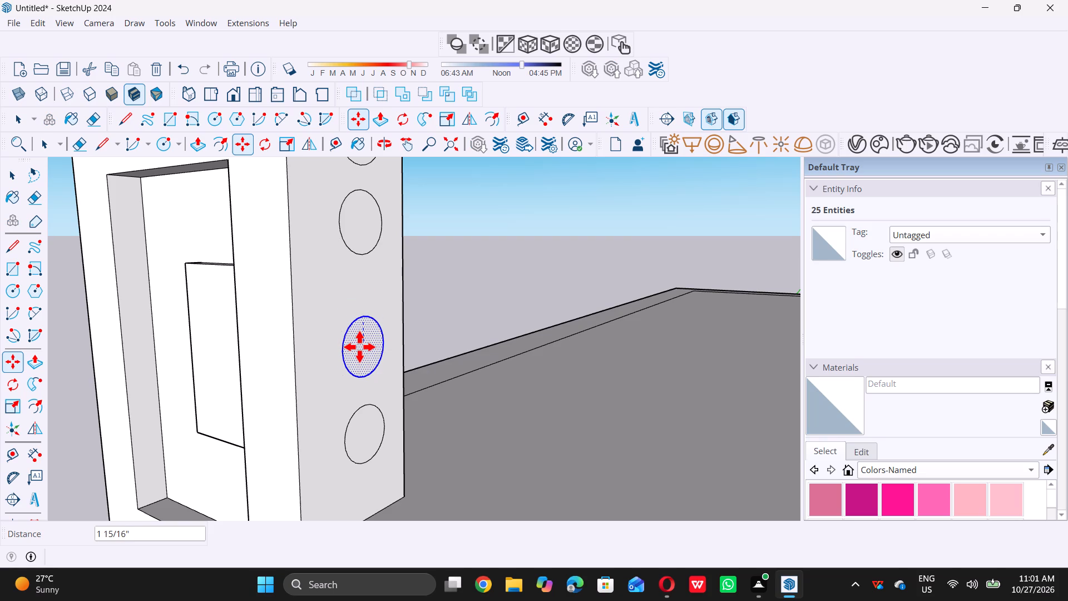
{"action": "key", "text": "space"}
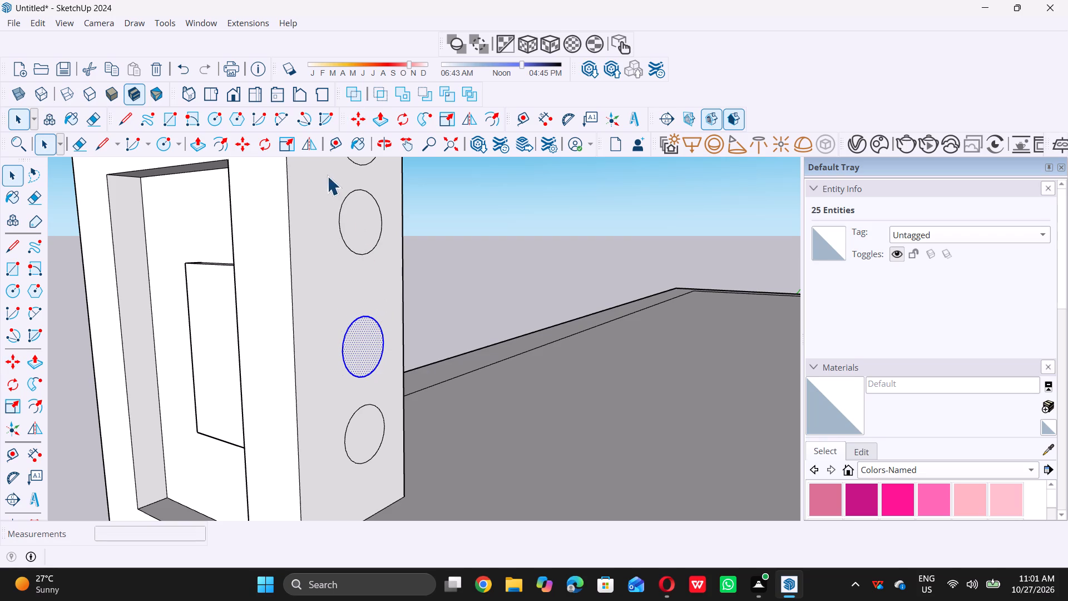
Move the third circle from the bottom about 2 1/4" down the end panel's inner side face.
{"action": "left_click_drag", "start_coordinate": [327, 176], "coordinate": [396, 273]}
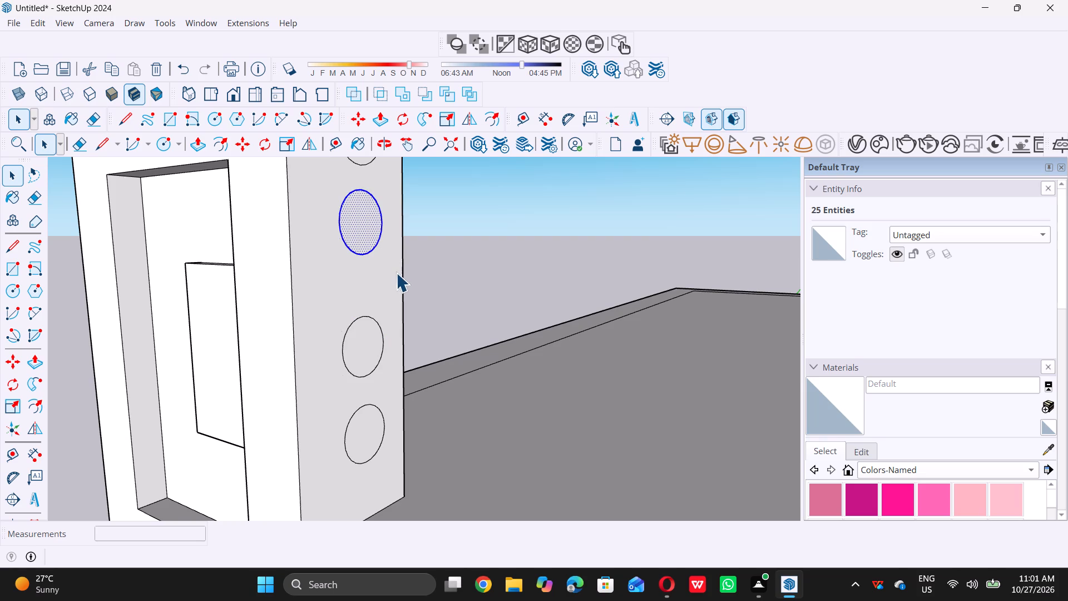
{"action": "key", "text": "m"}
{"action": "left_click", "coordinate": [363, 223]}
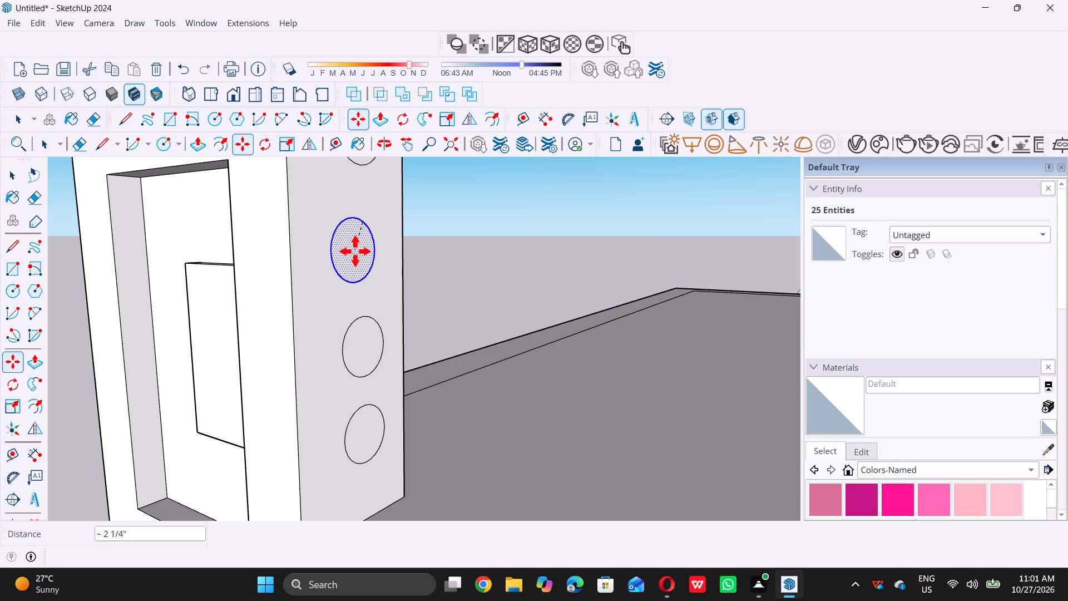
{"action": "left_click", "coordinate": [357, 251]}
{"action": "scroll", "coordinate": [336, 321], "scroll_direction": "down", "scroll_amount": 6}
{"action": "middle_click_drag", "start_coordinate": [334, 338], "coordinate": [340, 352]}
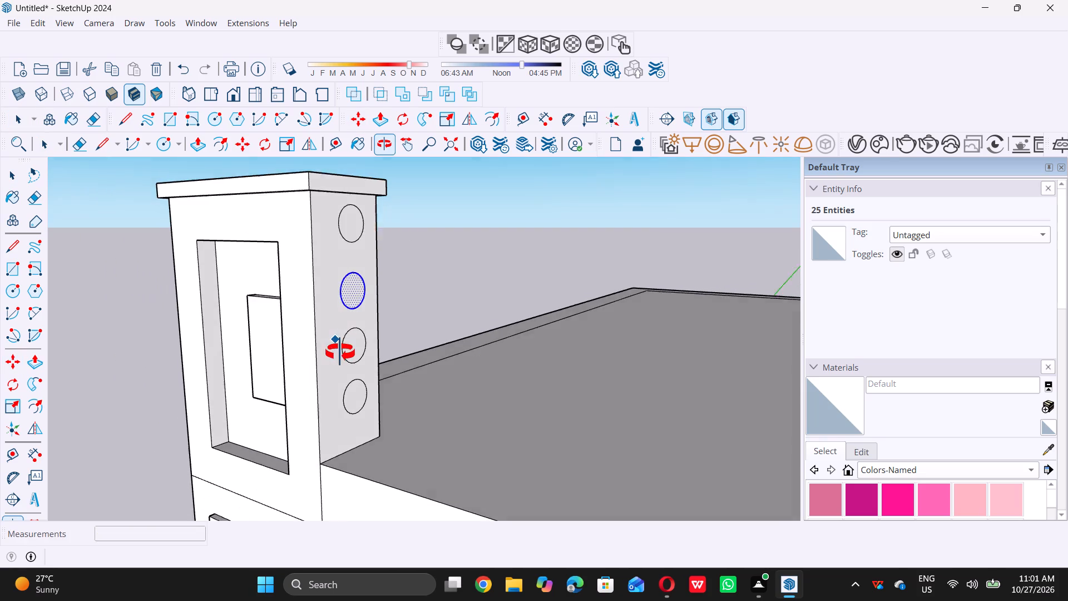
{"action": "middle_click_drag", "start_coordinate": [340, 352], "coordinate": [343, 353]}
{"action": "scroll", "coordinate": [370, 223], "scroll_direction": "up", "scroll_amount": 3}
{"action": "key", "text": "space"}
Move the topmost circle about 1 11/16" straight down the inner side face and clear the selection.
{"action": "scroll", "coordinate": [339, 204], "scroll_direction": "up", "scroll_amount": 3}
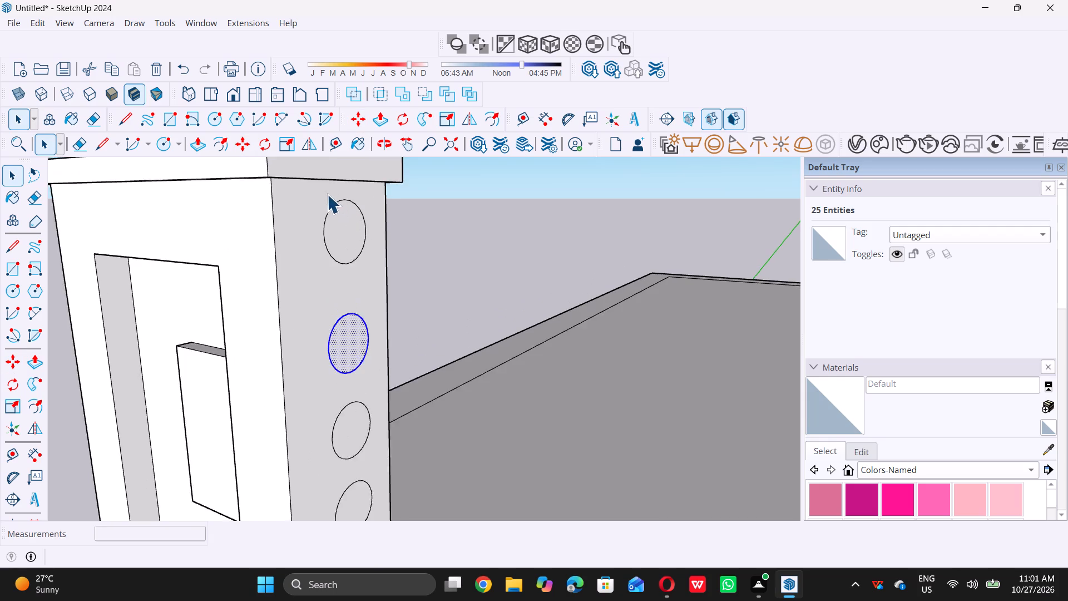
{"action": "left_click_drag", "start_coordinate": [317, 194], "coordinate": [378, 283]}
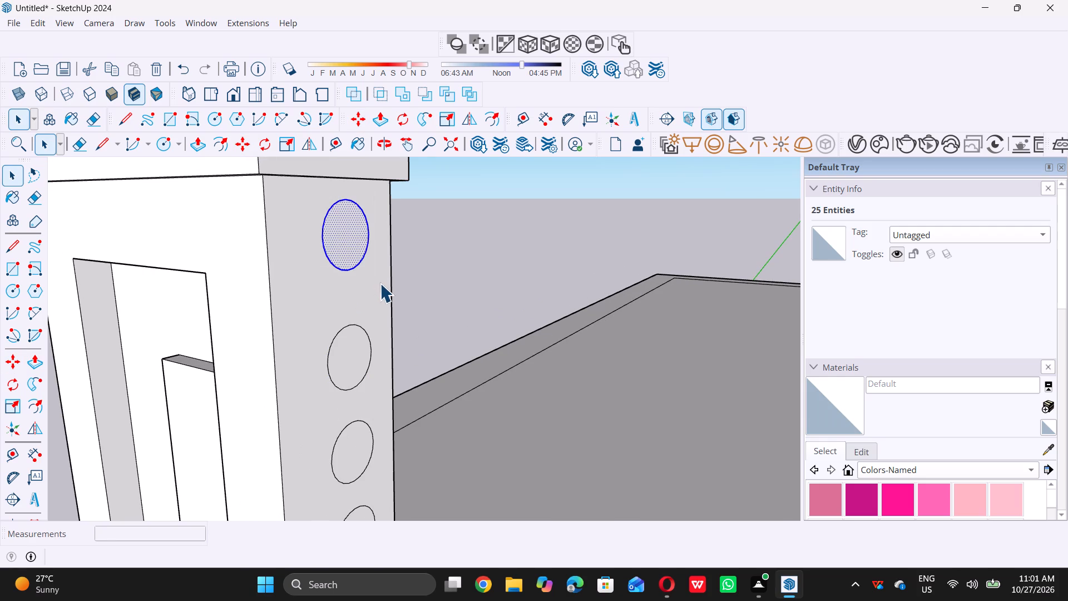
{"action": "key", "text": "m"}
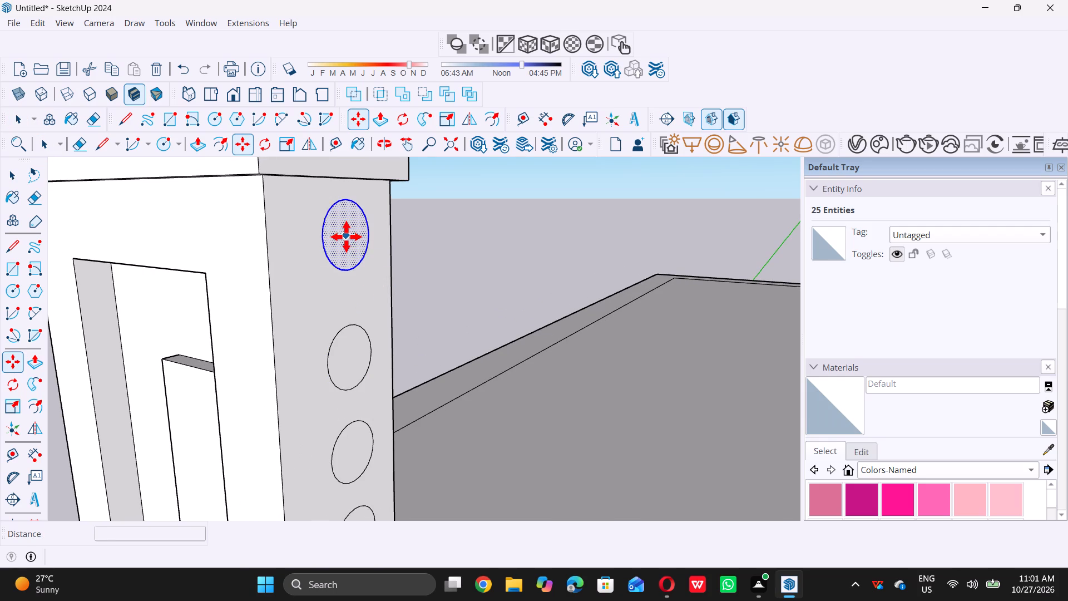
{"action": "left_click", "coordinate": [346, 237]}
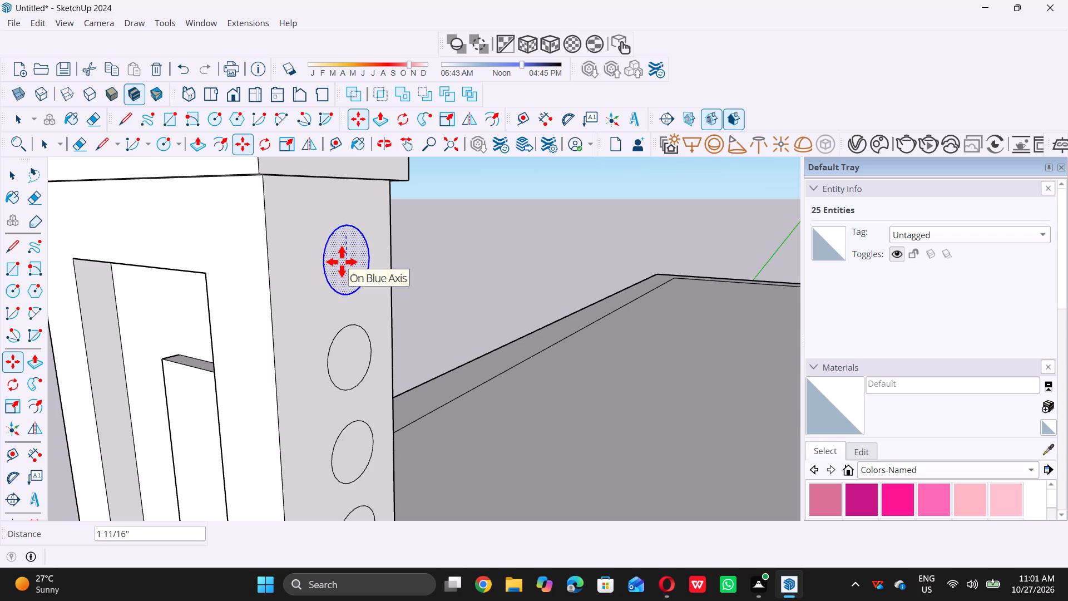
{"action": "left_click", "coordinate": [342, 262]}
{"action": "key", "text": "space"}
{"action": "scroll", "coordinate": [361, 261], "scroll_direction": "down", "scroll_amount": 12}
{"action": "left_click", "coordinate": [176, 290]}
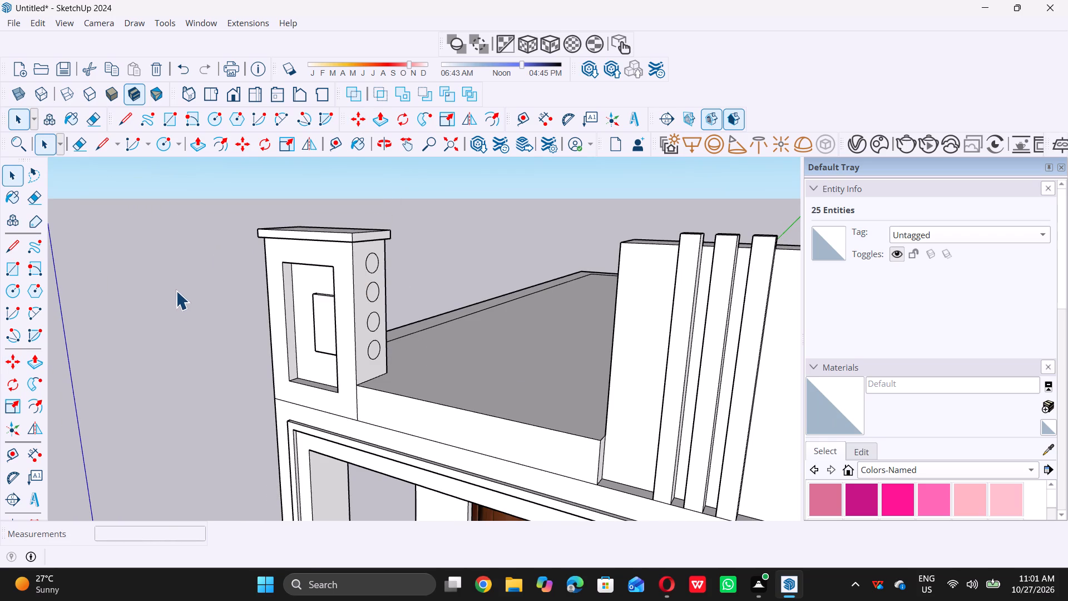
Extrude the topmost circle about 4' 10 5/8" across the gap to the raised parapet wall with vertical fins.
{"action": "scroll", "coordinate": [177, 290], "scroll_direction": "down", "scroll_amount": 6}
{"action": "middle_click_drag", "start_coordinate": [200, 311], "coordinate": [267, 313]}
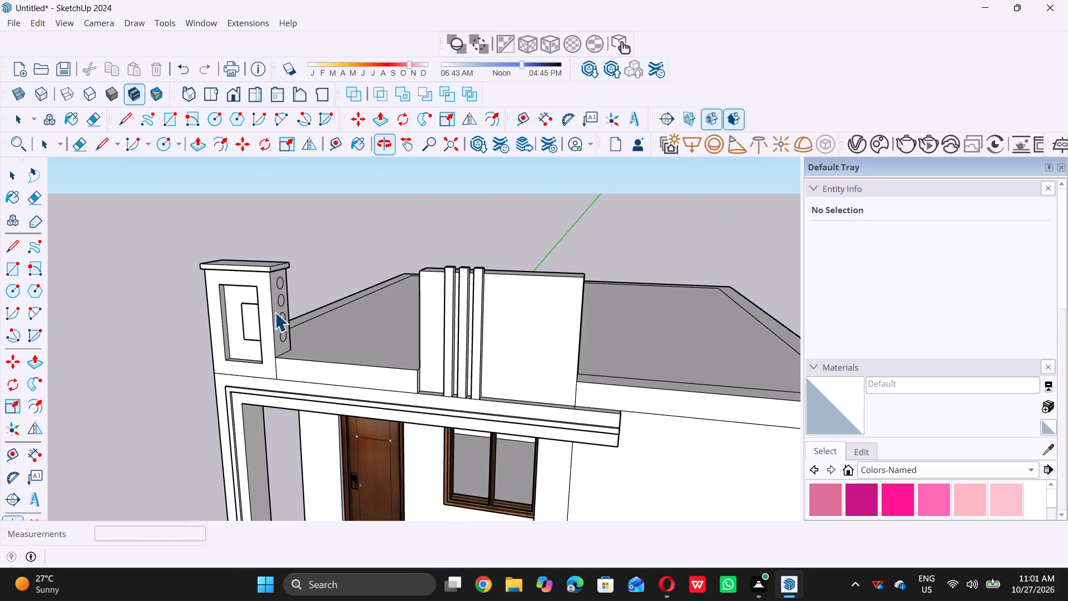
{"action": "scroll", "coordinate": [264, 305], "scroll_direction": "down", "scroll_amount": 4}
{"action": "middle_click_drag", "start_coordinate": [264, 306], "coordinate": [441, 307]}
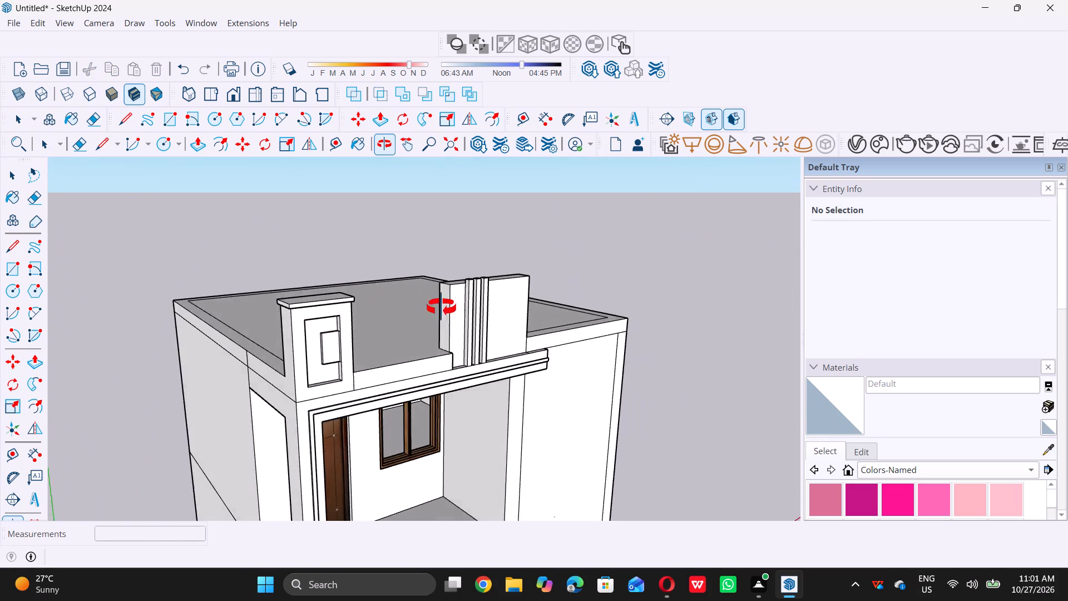
{"action": "middle_click_drag", "start_coordinate": [441, 307], "coordinate": [248, 316]}
{"action": "scroll", "coordinate": [260, 298], "scroll_direction": "up", "scroll_amount": 20}
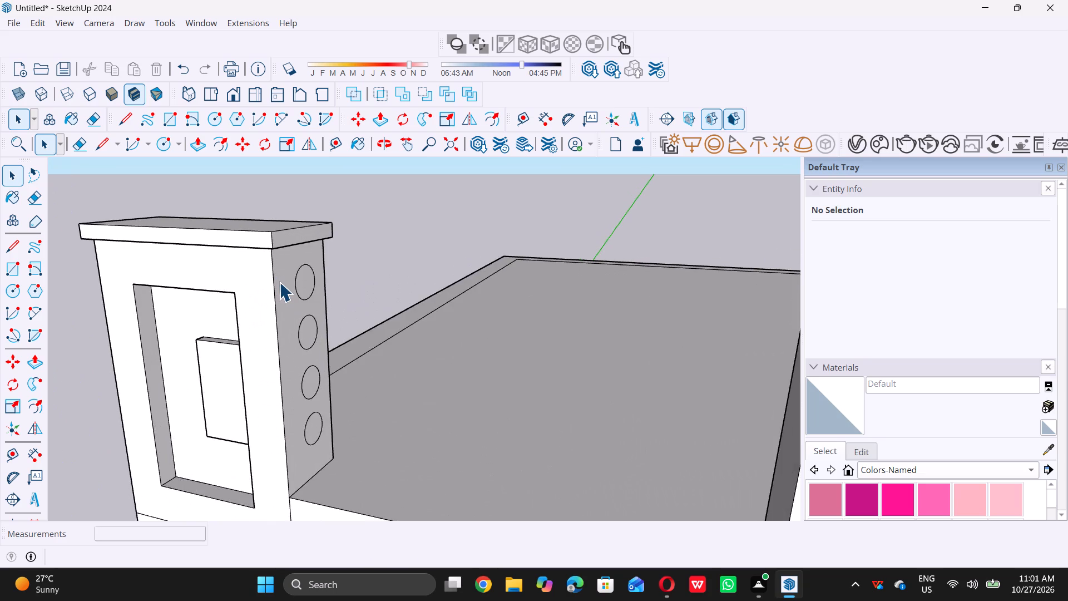
{"action": "left_click", "coordinate": [318, 284]}
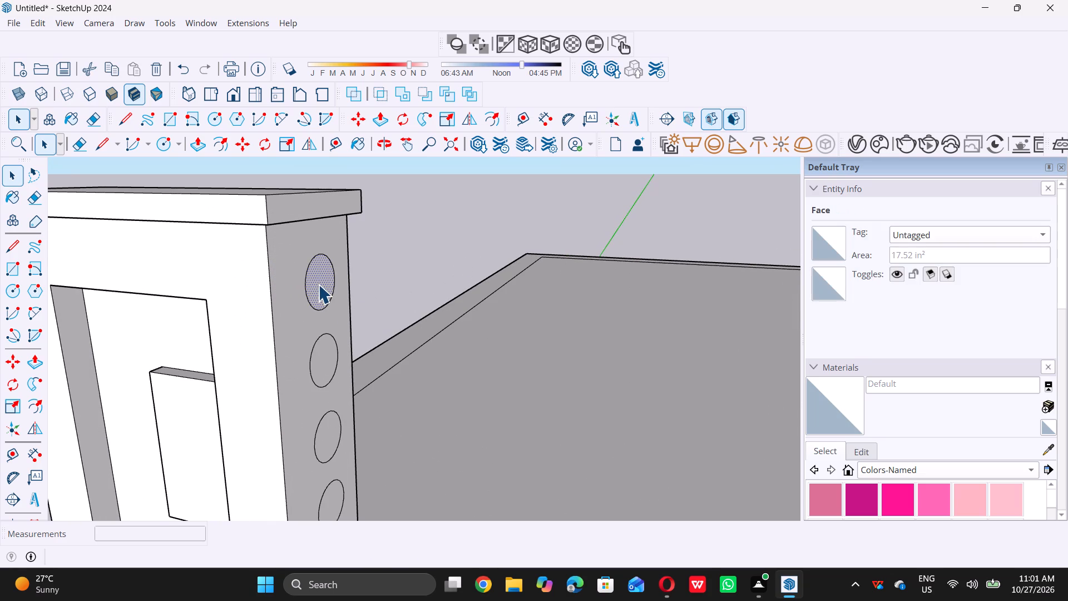
{"action": "key", "text": "p"}
{"action": "left_click", "coordinate": [318, 284]}
{"action": "scroll", "coordinate": [318, 284], "scroll_direction": "down", "scroll_amount": 9}
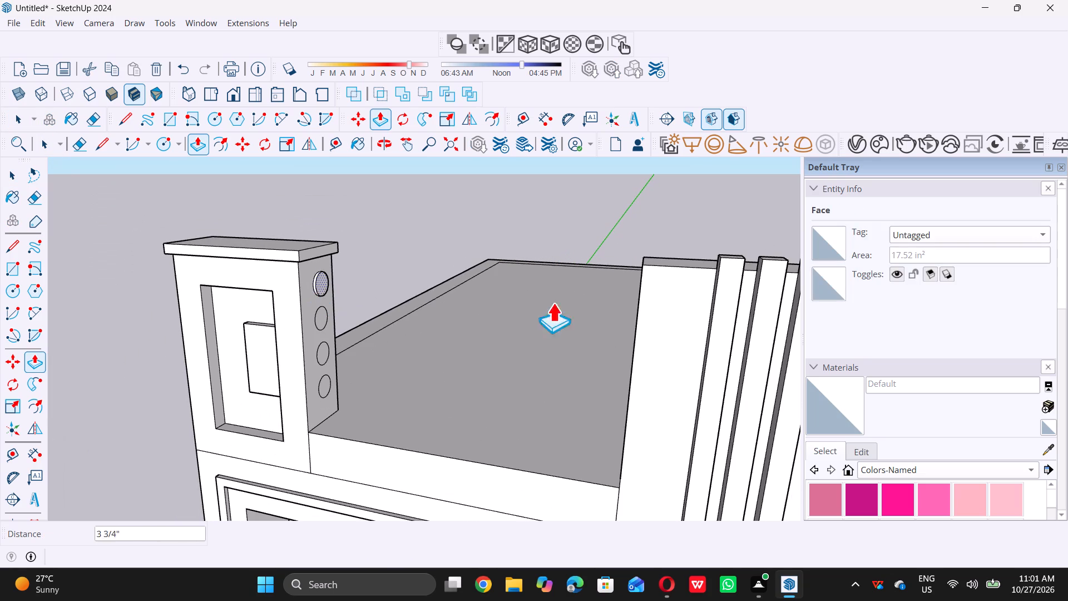
{"action": "left_click", "coordinate": [634, 314]}
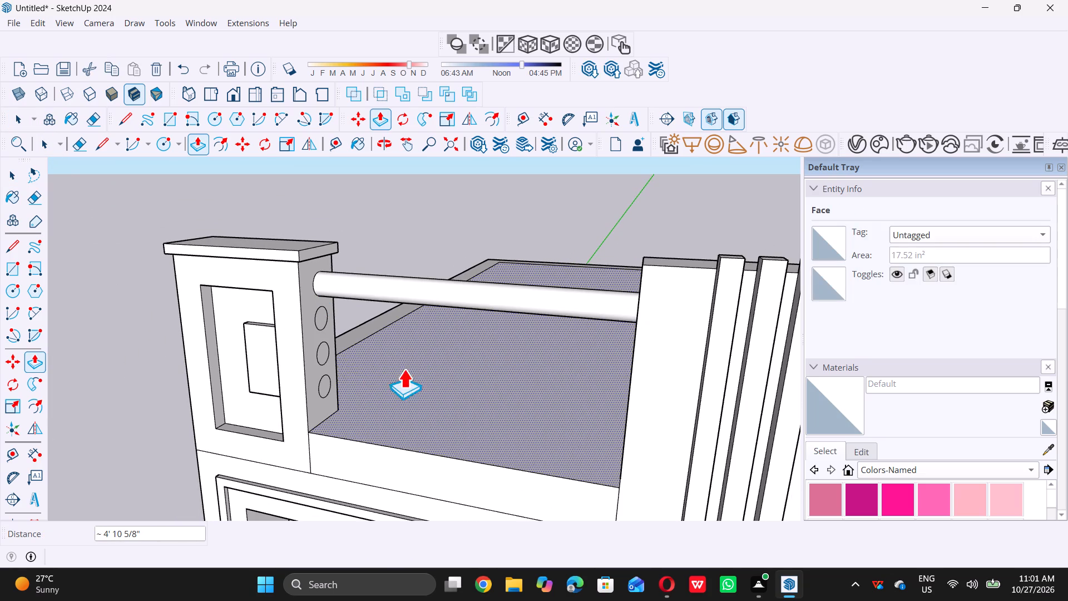
{"action": "key", "text": "space"}
Extrude the second circle from the top about 4' 10 5/8" across to the raised parapet wall.
{"action": "scroll", "coordinate": [327, 328], "scroll_direction": "up", "scroll_amount": 6}
{"action": "left_click", "coordinate": [318, 324]}
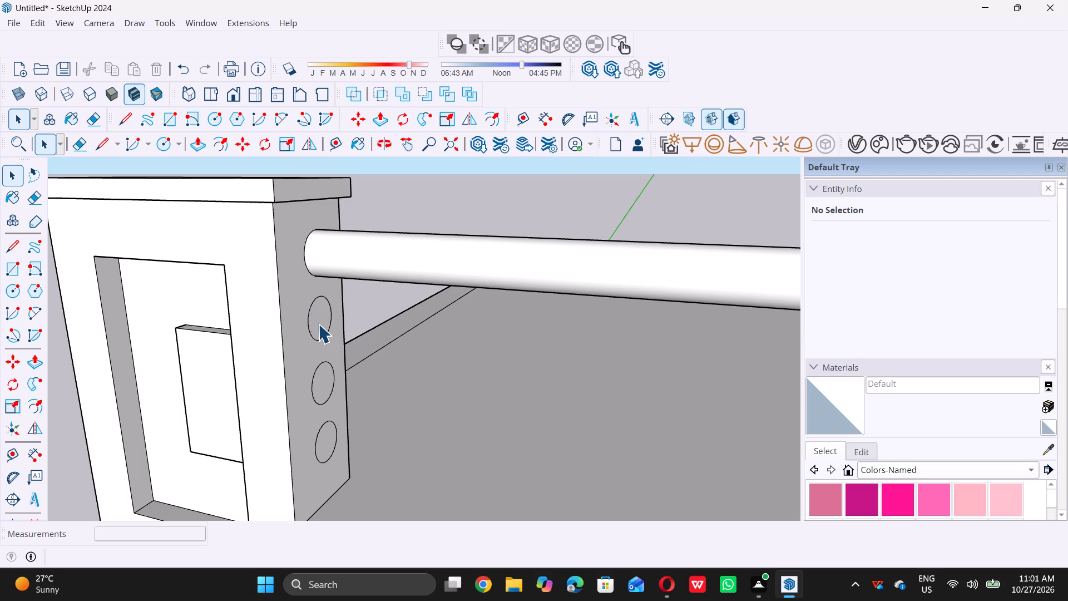
{"action": "key", "text": "p"}
{"action": "left_click", "coordinate": [318, 324]}
{"action": "scroll", "coordinate": [318, 324], "scroll_direction": "down", "scroll_amount": 4}
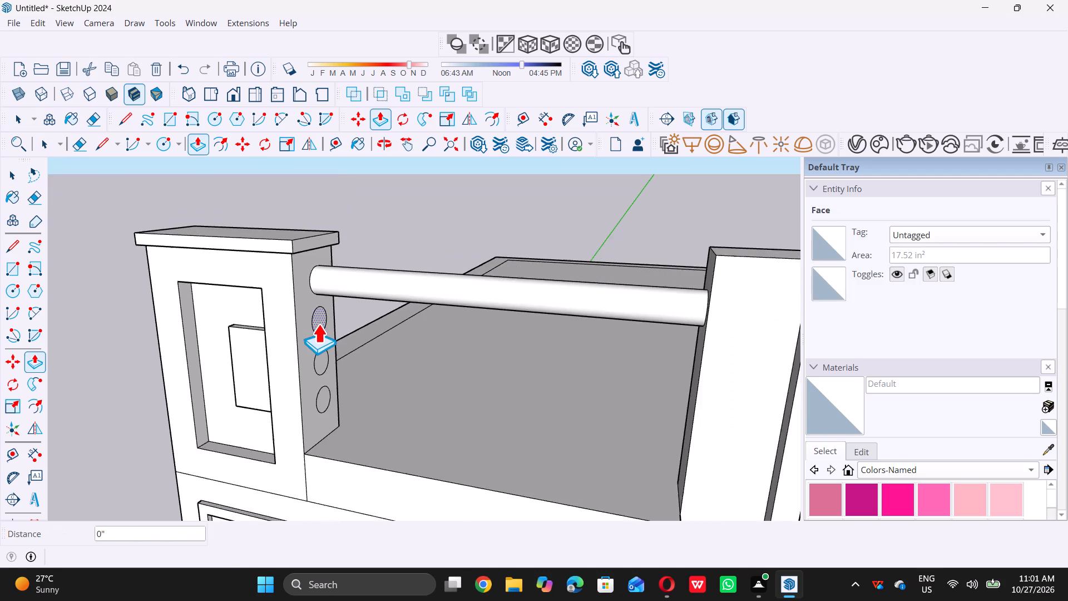
{"action": "scroll", "coordinate": [318, 324], "scroll_direction": "down", "scroll_amount": 4}
{"action": "left_click", "coordinate": [589, 343]}
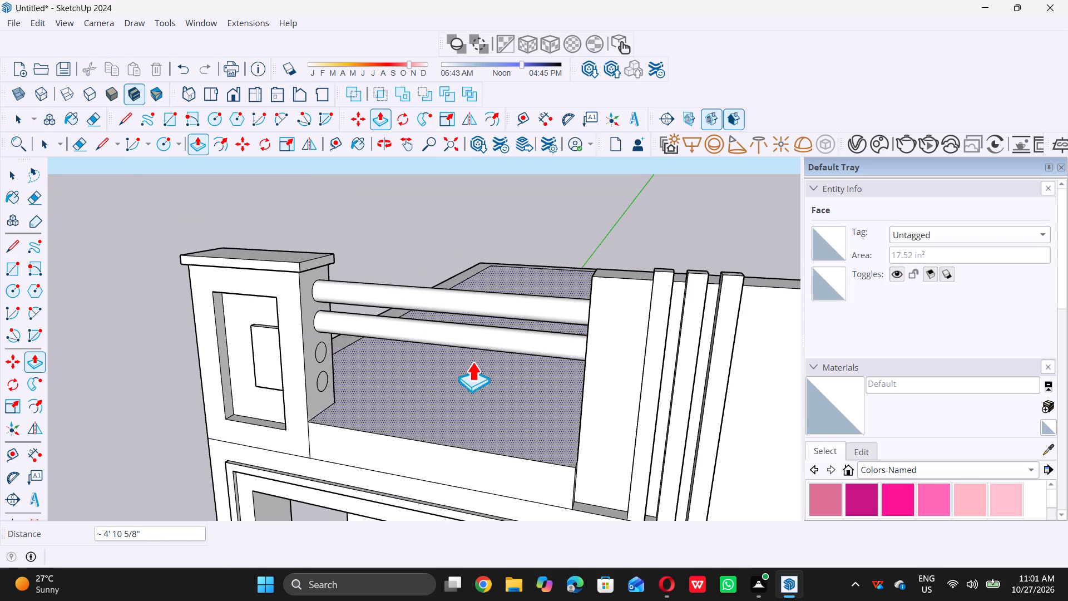
{"action": "scroll", "coordinate": [466, 359], "scroll_direction": "down", "scroll_amount": 5}
{"action": "key", "text": "space"}
Extrude the third circle from the top across the gap until it meets the raised parapet wall.
{"action": "scroll", "coordinate": [390, 368], "scroll_direction": "up", "scroll_amount": 11}
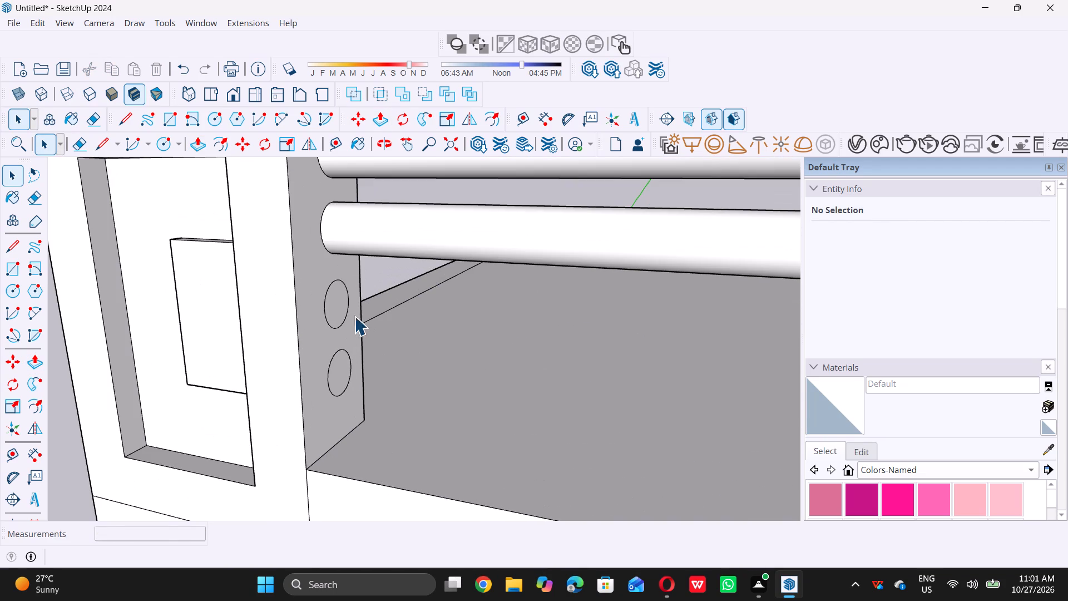
{"action": "left_click", "coordinate": [337, 312]}
{"action": "key", "text": "p"}
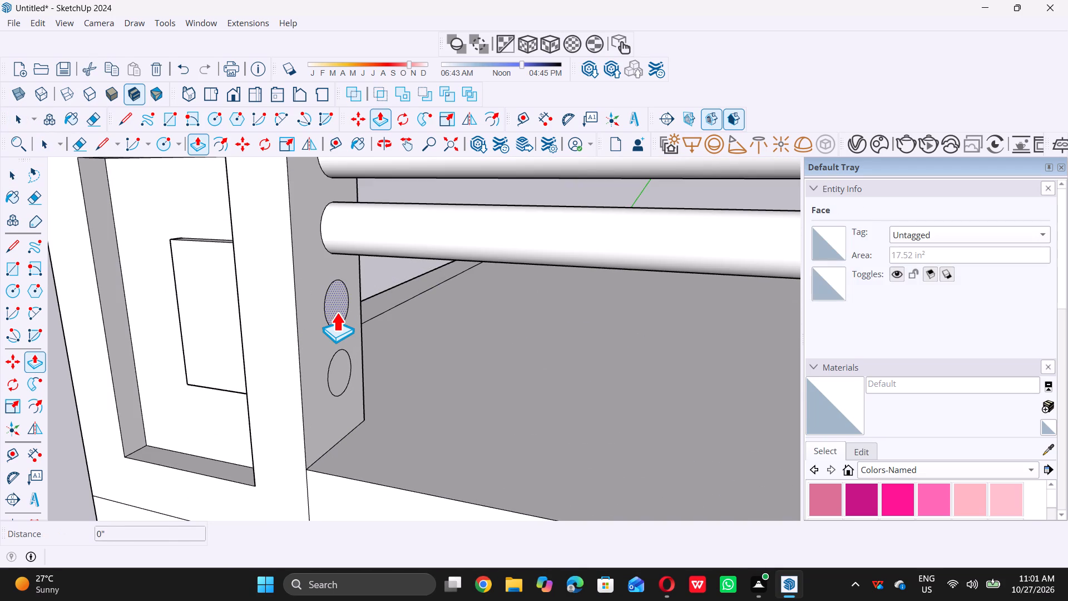
{"action": "left_click", "coordinate": [337, 312]}
{"action": "scroll", "coordinate": [337, 312], "scroll_direction": "down", "scroll_amount": 8}
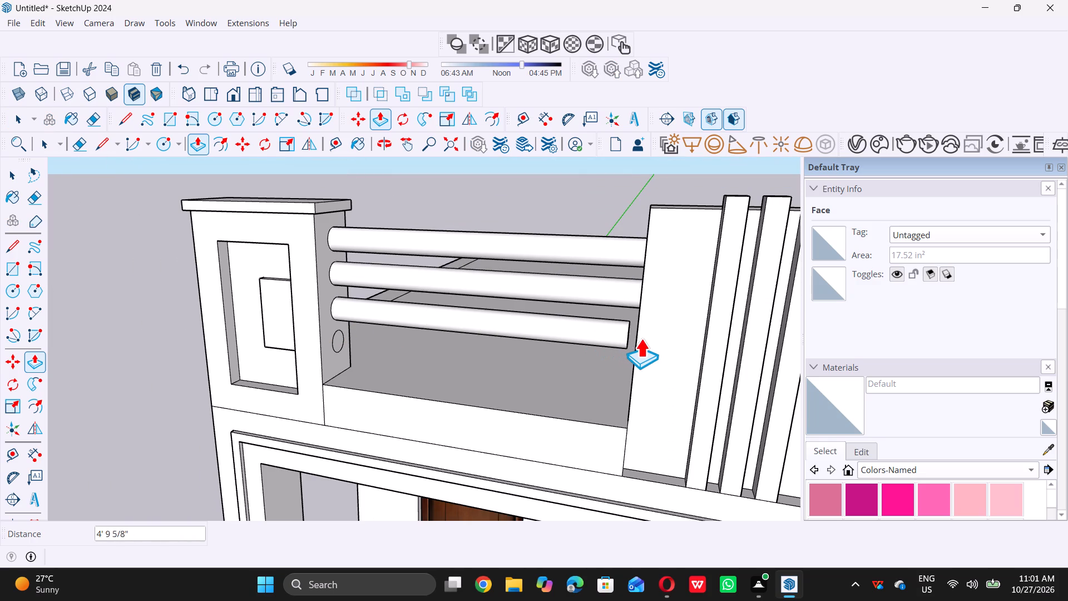
{"action": "left_click", "coordinate": [638, 341]}
{"action": "key", "text": "space"}
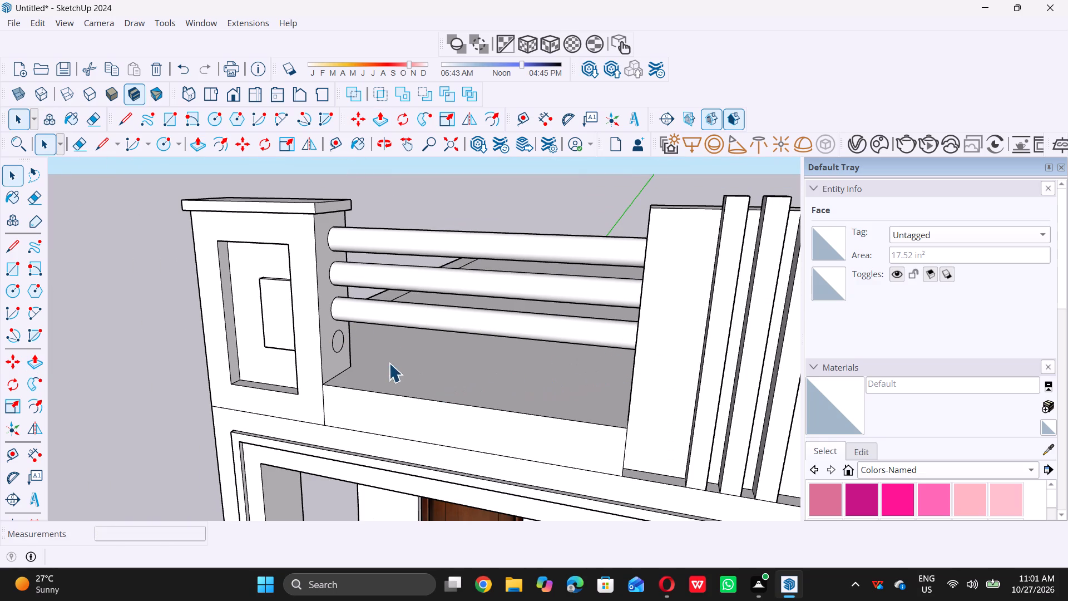
Extrude the lowest circle across the gap until it meets the raised parapet wall, and clear the selection.
{"action": "scroll", "coordinate": [377, 355], "scroll_direction": "up", "scroll_amount": 7}
{"action": "left_click", "coordinate": [318, 345]}
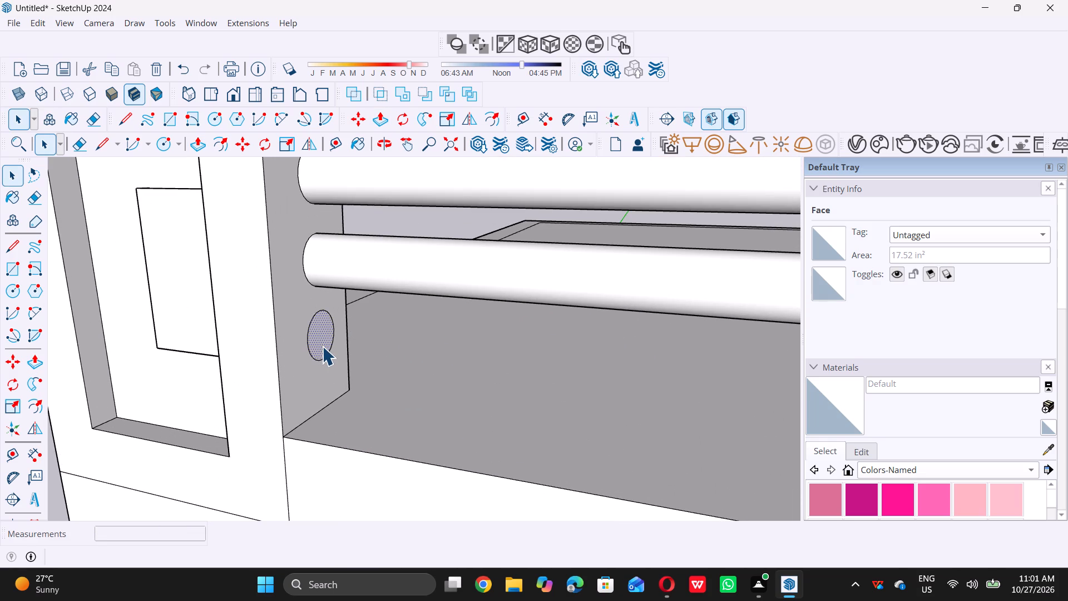
{"action": "key", "text": "p"}
{"action": "left_click", "coordinate": [323, 342]}
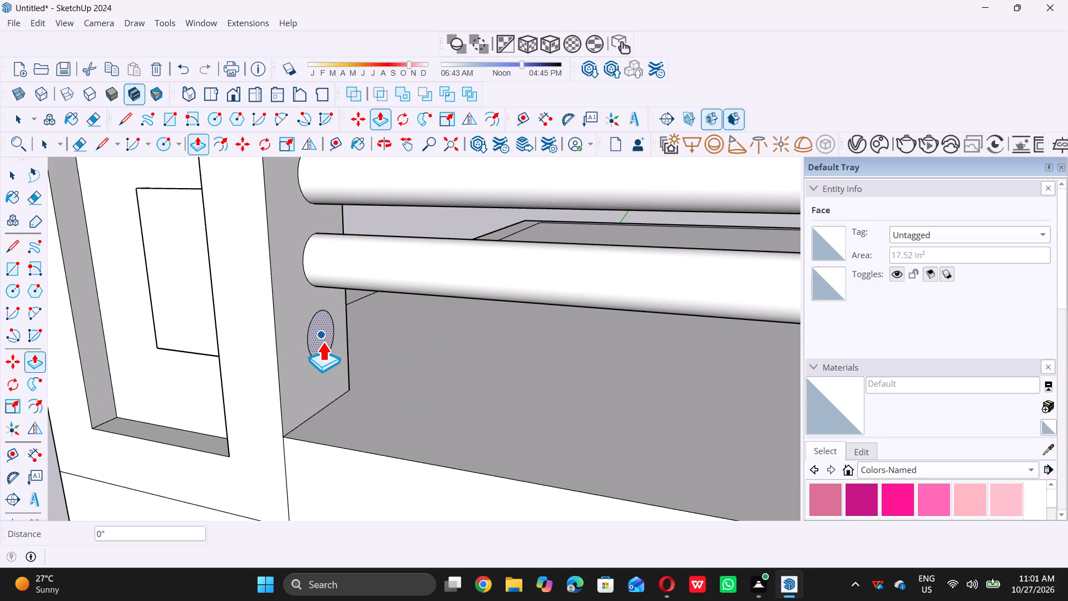
{"action": "scroll", "coordinate": [324, 342], "scroll_direction": "down", "scroll_amount": 8}
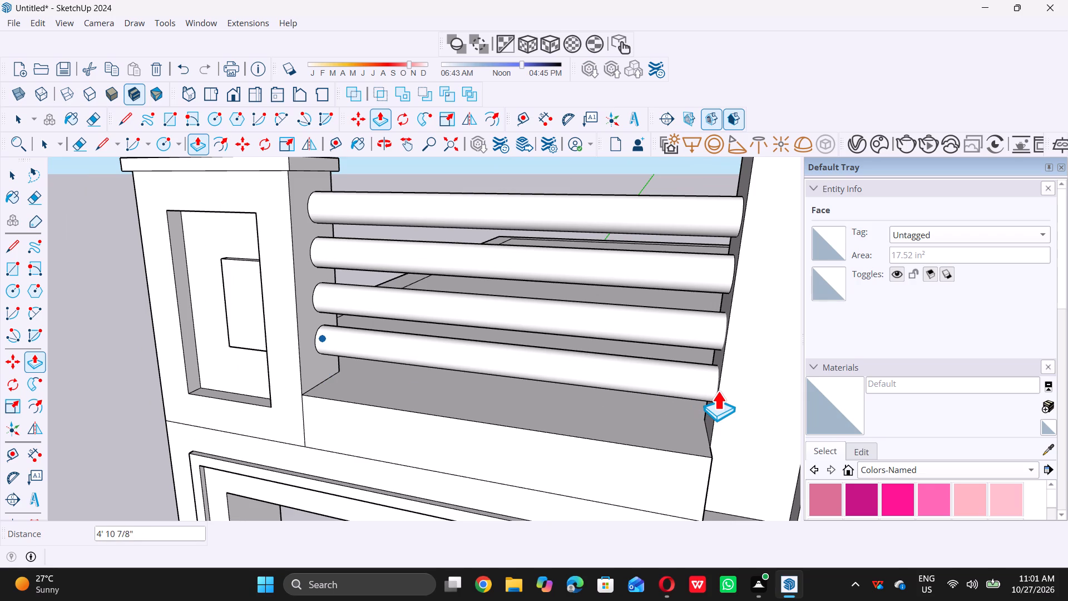
{"action": "left_click", "coordinate": [718, 391]}
{"action": "key", "text": "space"}
{"action": "scroll", "coordinate": [670, 398], "scroll_direction": "down", "scroll_amount": 6}
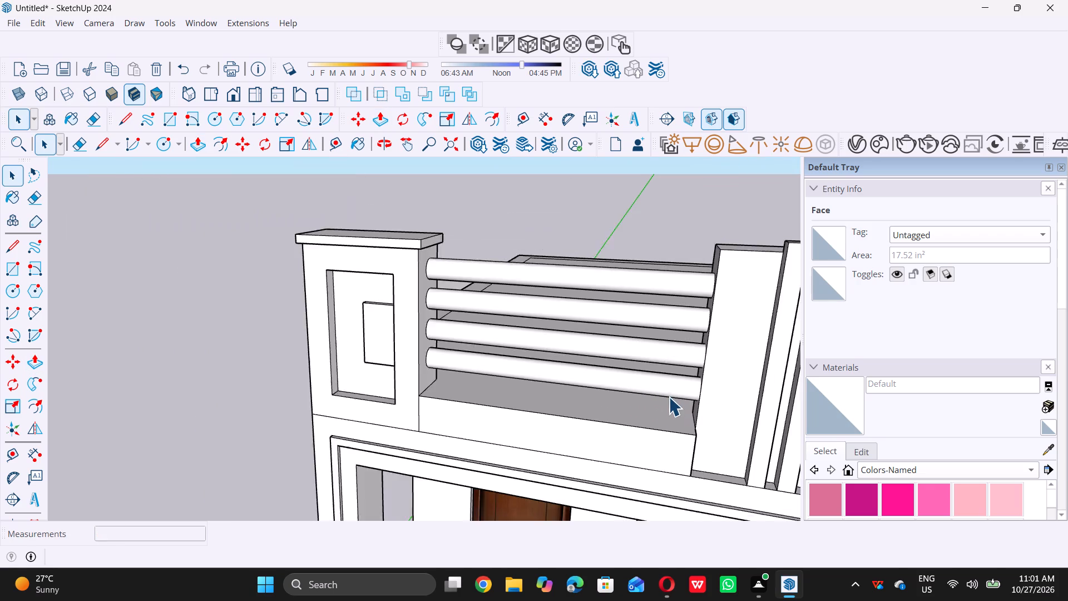
{"action": "scroll", "coordinate": [669, 397], "scroll_direction": "down", "scroll_amount": 10}
{"action": "left_click", "coordinate": [325, 290]}
Examine the whole house from the front and both sides, including the round rails on the roof parapet.
{"action": "scroll", "coordinate": [342, 279], "scroll_direction": "down", "scroll_amount": 9}
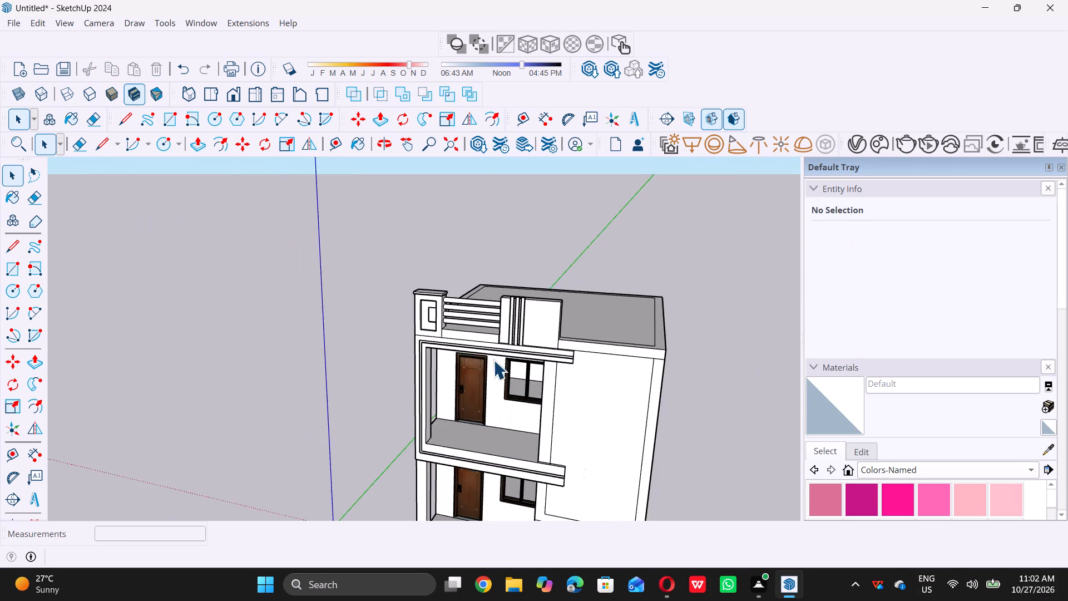
{"action": "middle_click_drag", "start_coordinate": [491, 364], "coordinate": [544, 309]}
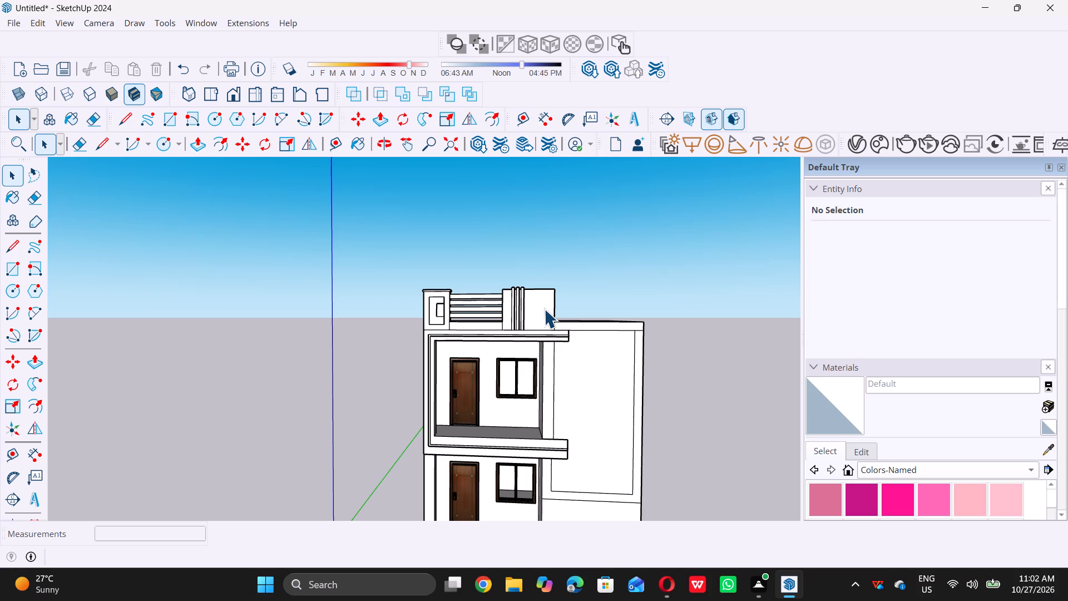
{"action": "scroll", "coordinate": [436, 260], "scroll_direction": "down", "scroll_amount": 5}
{"action": "middle_click_drag", "start_coordinate": [407, 288], "coordinate": [590, 328]}
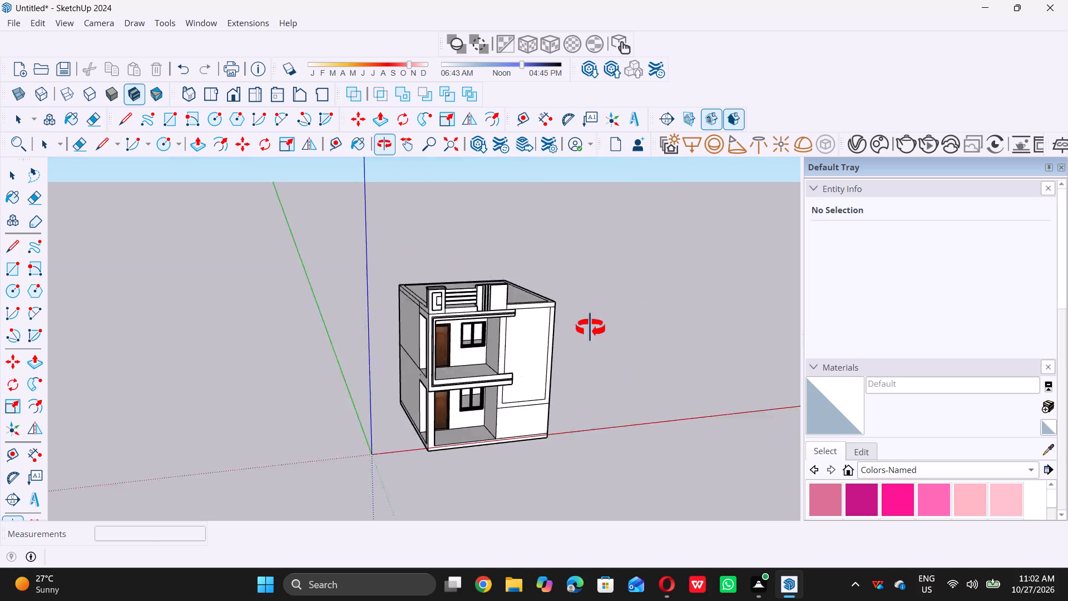
{"action": "middle_click_drag", "start_coordinate": [590, 328], "coordinate": [359, 308]}
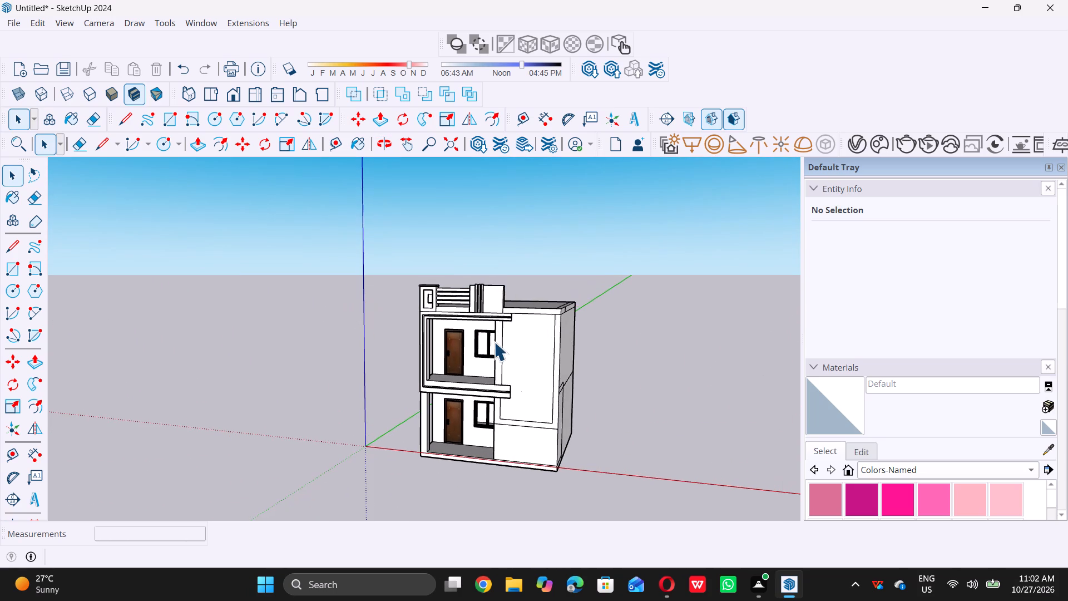
{"action": "scroll", "coordinate": [489, 329], "scroll_direction": "down", "scroll_amount": 6}
{"action": "middle_click_drag", "start_coordinate": [466, 332], "coordinate": [571, 347]}
{"action": "scroll", "coordinate": [417, 320], "scroll_direction": "up", "scroll_amount": 2}
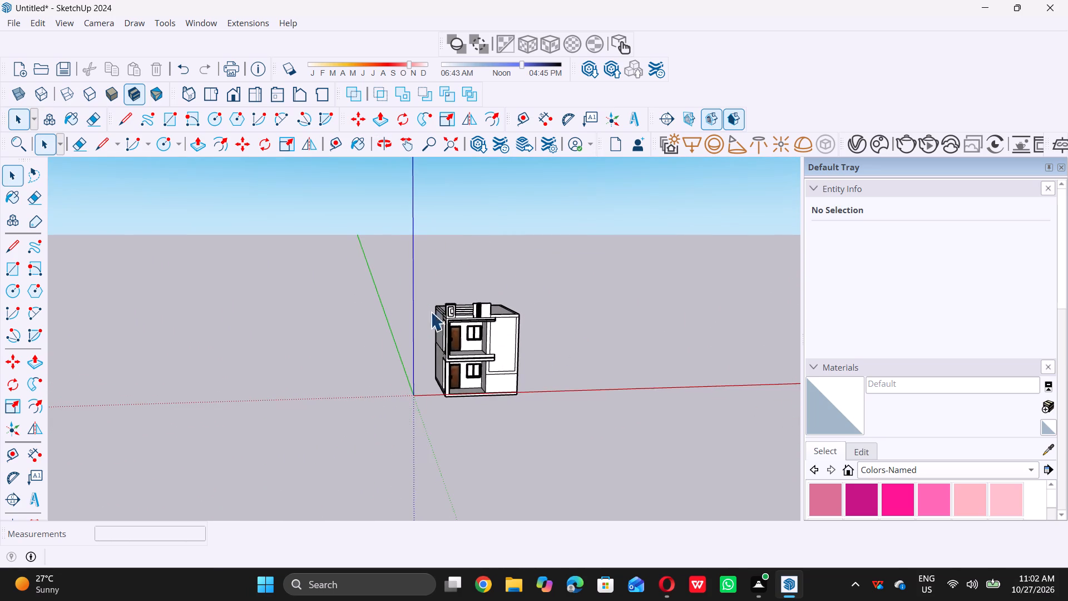
{"action": "scroll", "coordinate": [431, 312], "scroll_direction": "up", "scroll_amount": 4}
{"action": "scroll", "coordinate": [525, 302], "scroll_direction": "up", "scroll_amount": 6}
{"action": "scroll", "coordinate": [502, 342], "scroll_direction": "up", "scroll_amount": 7}
{"action": "scroll", "coordinate": [459, 307], "scroll_direction": "down", "scroll_amount": 8}
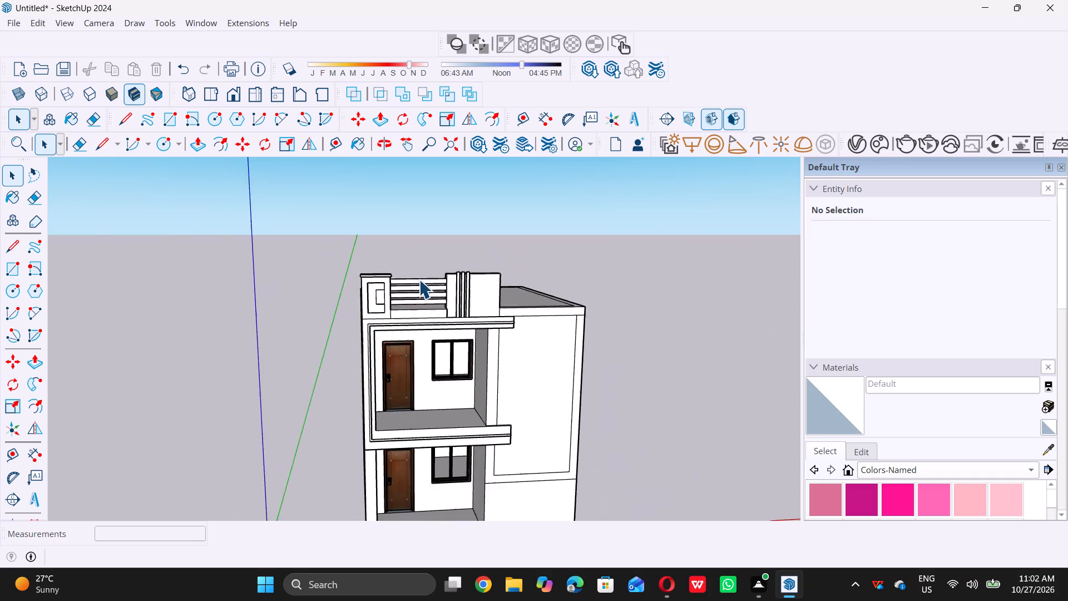
{"action": "scroll", "coordinate": [419, 279], "scroll_direction": "down", "scroll_amount": 7}
{"action": "middle_click_drag", "start_coordinate": [473, 314], "coordinate": [434, 315]}
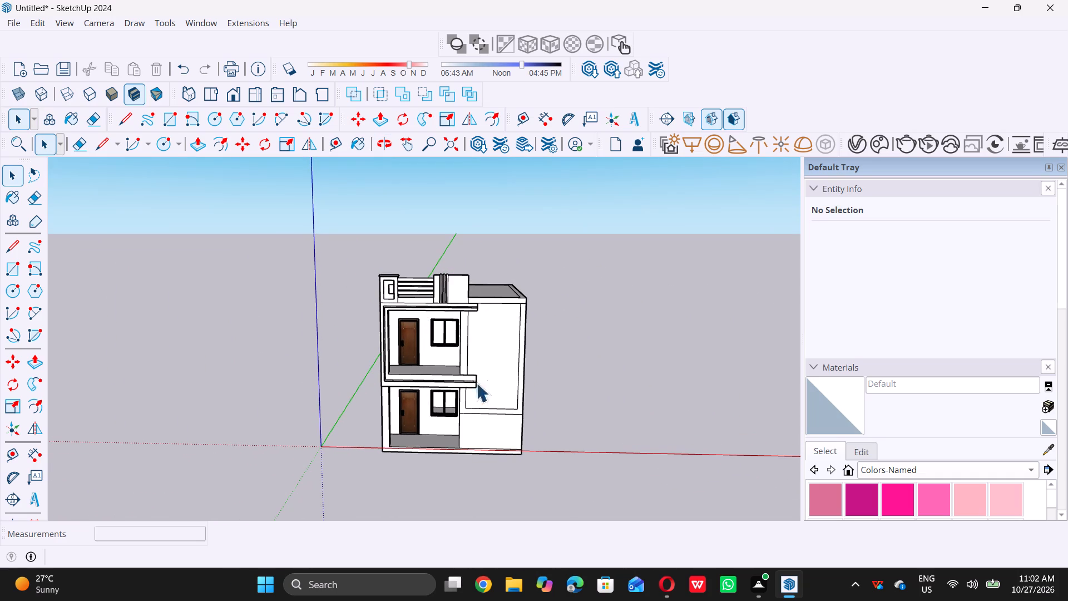
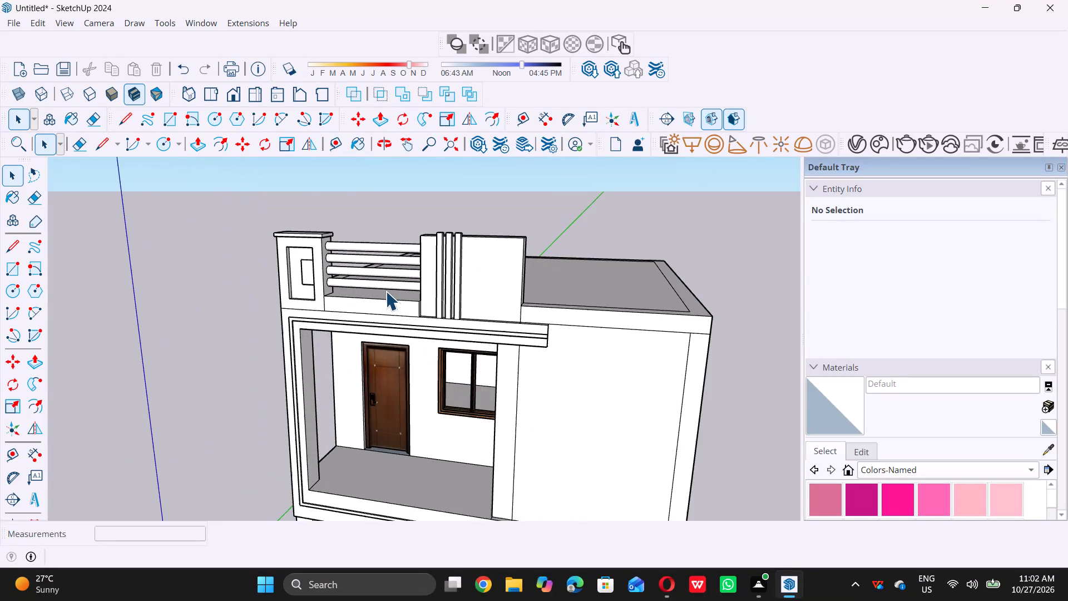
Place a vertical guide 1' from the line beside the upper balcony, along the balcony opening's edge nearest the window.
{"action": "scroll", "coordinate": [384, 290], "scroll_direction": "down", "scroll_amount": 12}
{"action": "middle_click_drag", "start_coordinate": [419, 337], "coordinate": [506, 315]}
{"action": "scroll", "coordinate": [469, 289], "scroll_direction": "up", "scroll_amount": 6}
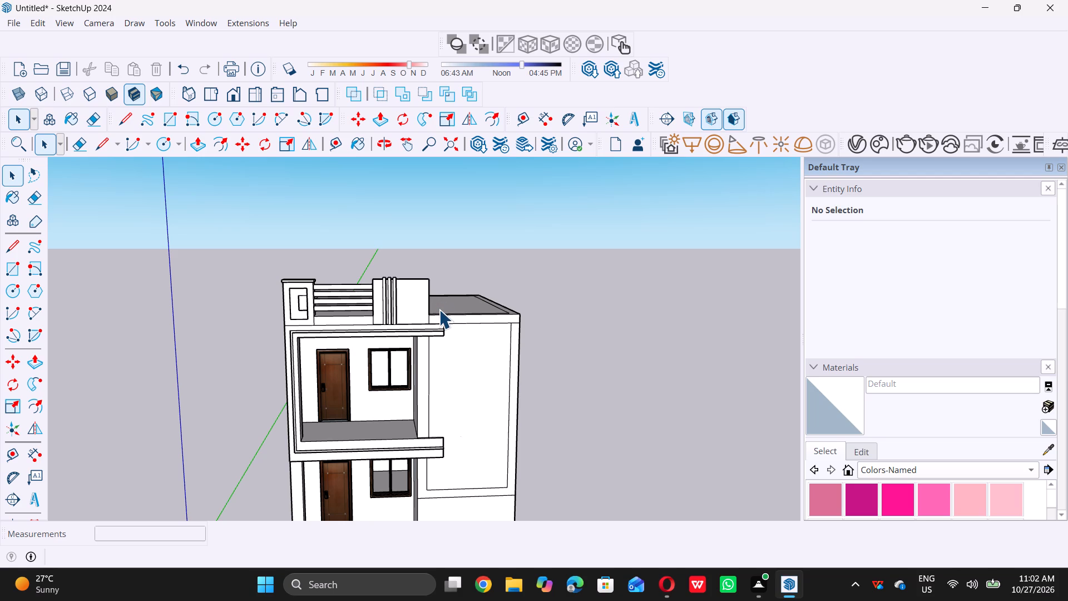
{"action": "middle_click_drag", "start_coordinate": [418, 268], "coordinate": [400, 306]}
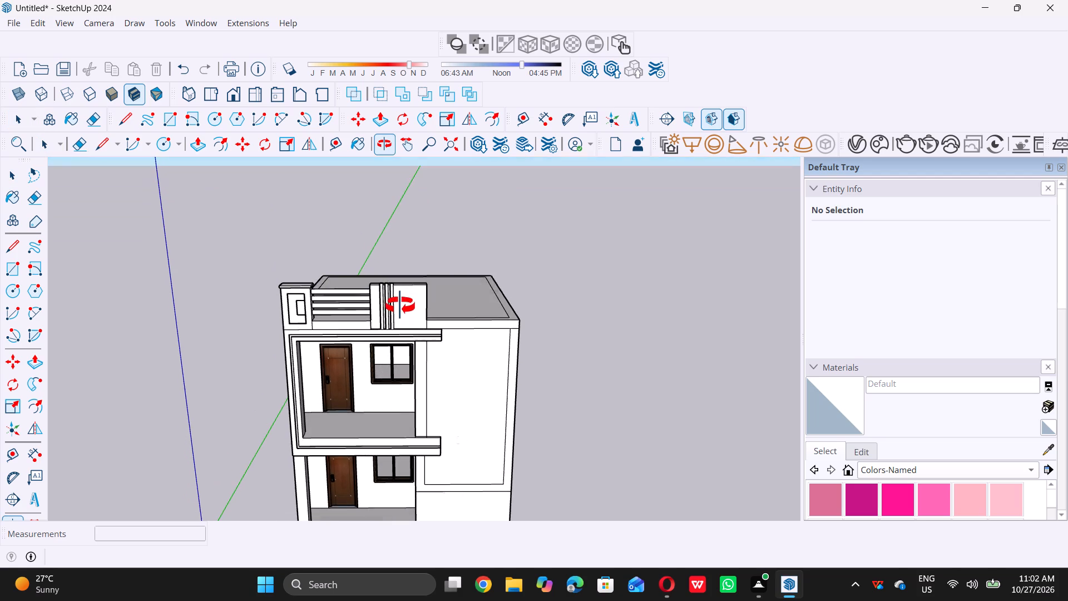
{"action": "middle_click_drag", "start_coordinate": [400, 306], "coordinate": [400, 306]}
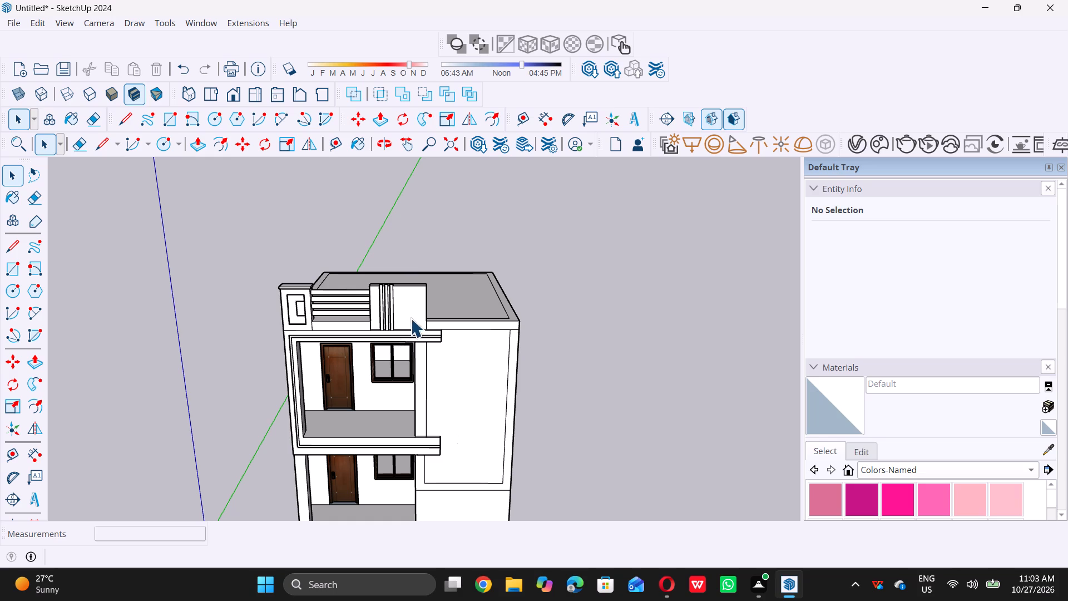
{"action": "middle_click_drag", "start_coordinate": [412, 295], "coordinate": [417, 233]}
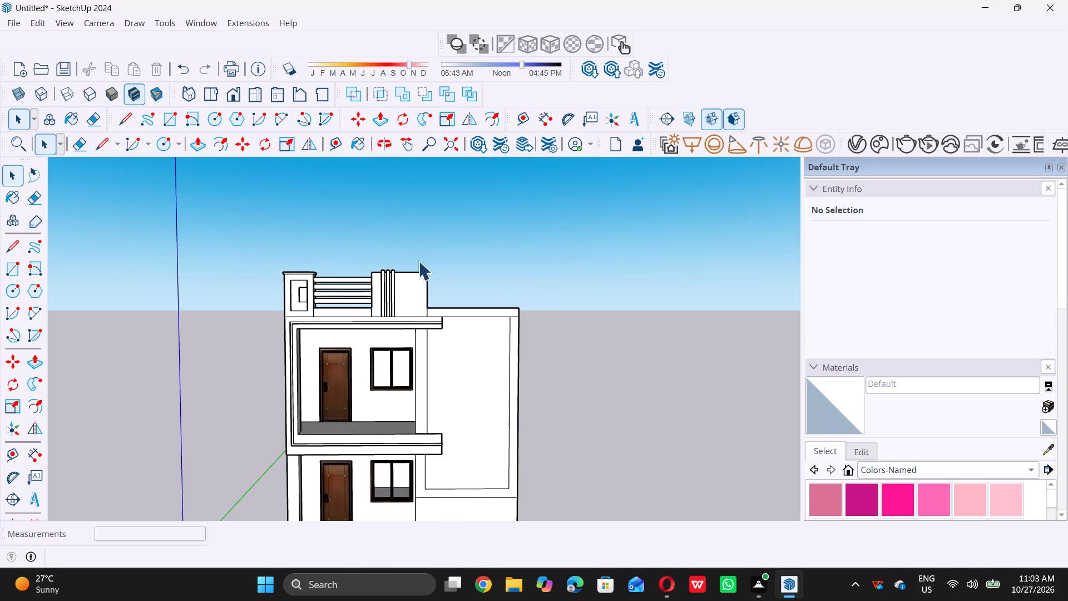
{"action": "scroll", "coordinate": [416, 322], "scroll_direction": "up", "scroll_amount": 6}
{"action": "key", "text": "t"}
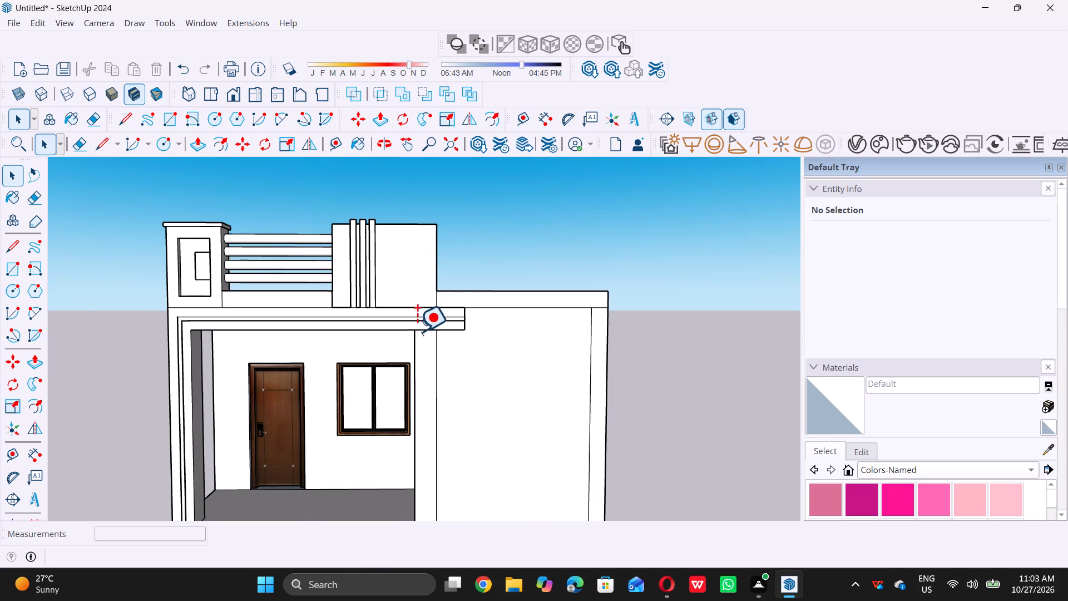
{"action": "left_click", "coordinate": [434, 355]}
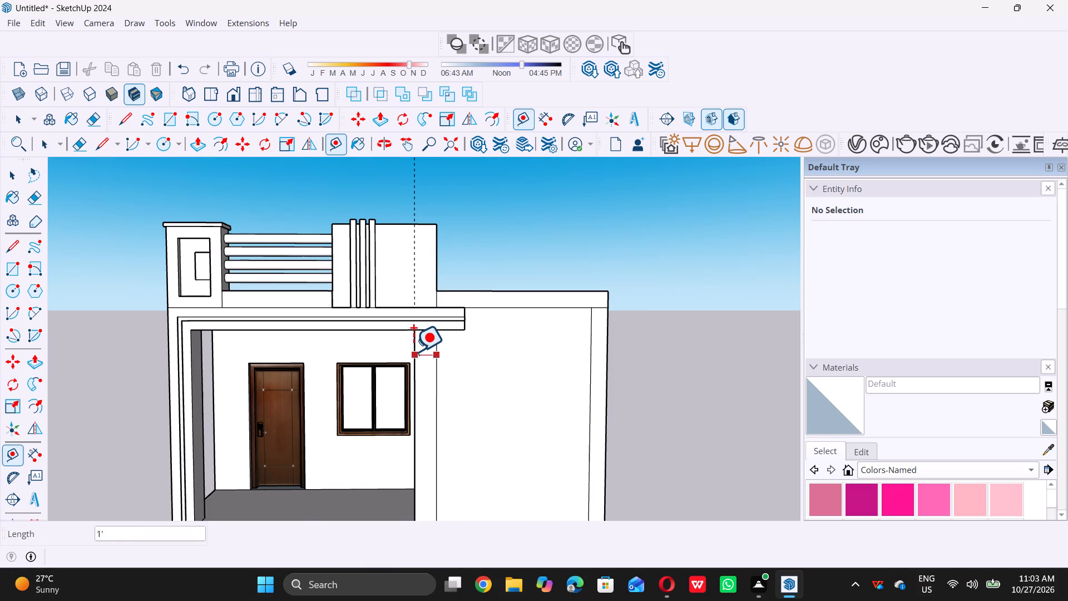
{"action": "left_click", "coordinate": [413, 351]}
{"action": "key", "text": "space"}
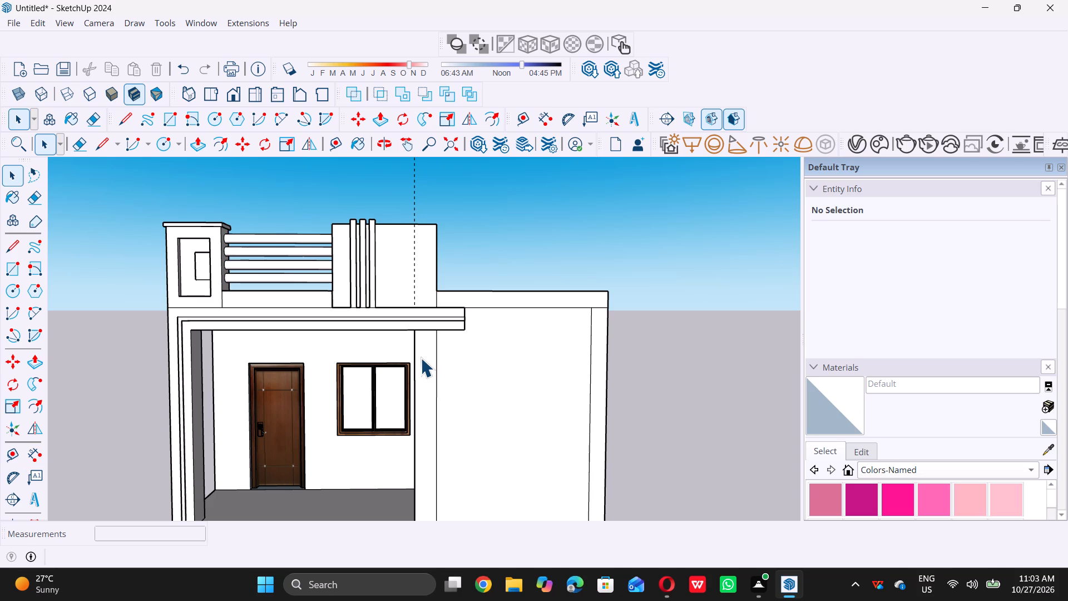
Draw a 9" line across the top of the low roof parapet, from its inner front corner to the outer side edge.
{"action": "scroll", "coordinate": [421, 382], "scroll_direction": "down", "scroll_amount": 1}
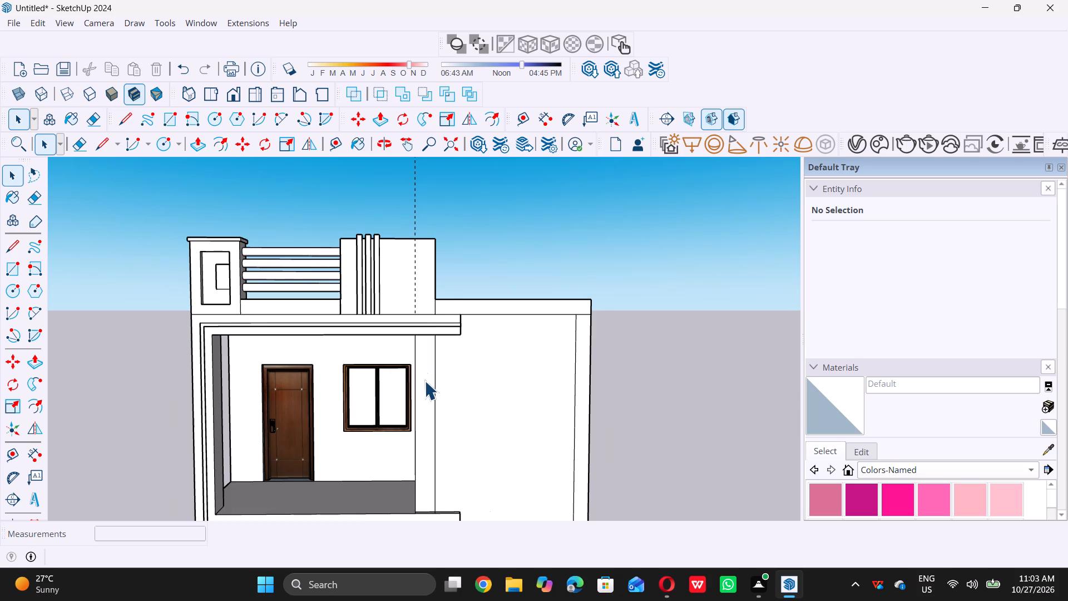
{"action": "scroll", "coordinate": [465, 216], "scroll_direction": "up", "scroll_amount": 1}
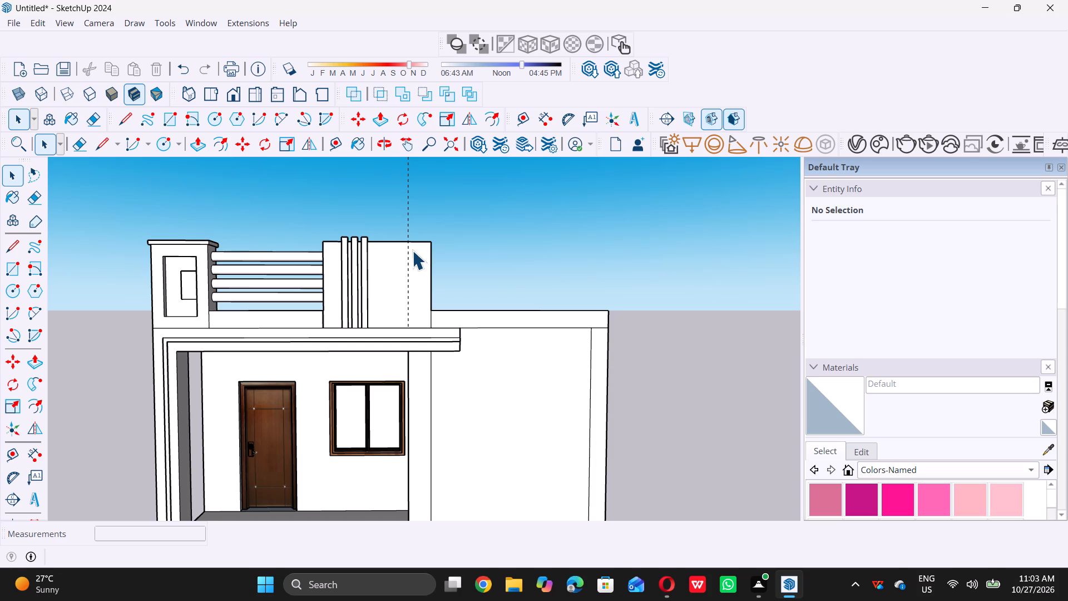
{"action": "scroll", "coordinate": [412, 250], "scroll_direction": "down", "scroll_amount": 5}
{"action": "middle_click_drag", "start_coordinate": [420, 243], "coordinate": [398, 292]}
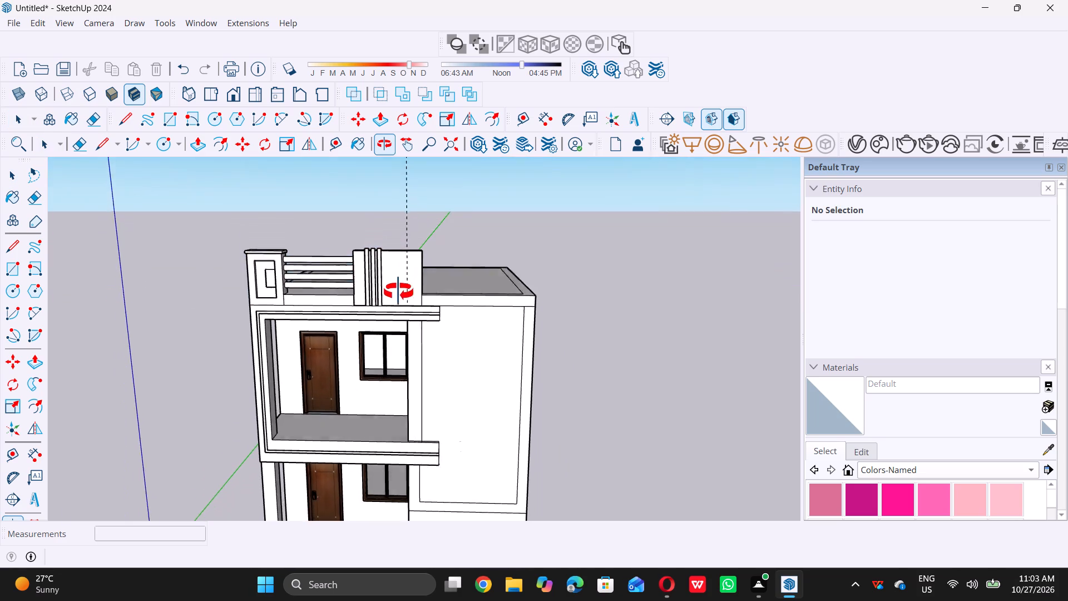
{"action": "middle_click_drag", "start_coordinate": [398, 292], "coordinate": [332, 352]}
{"action": "scroll", "coordinate": [492, 327], "scroll_direction": "up", "scroll_amount": 6}
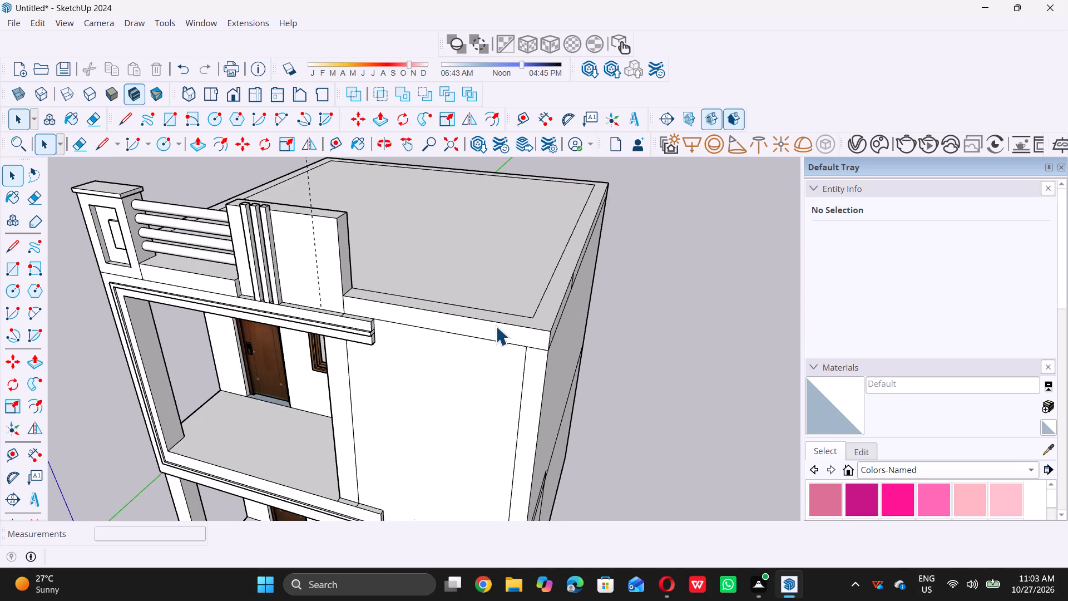
{"action": "key", "text": "l"}
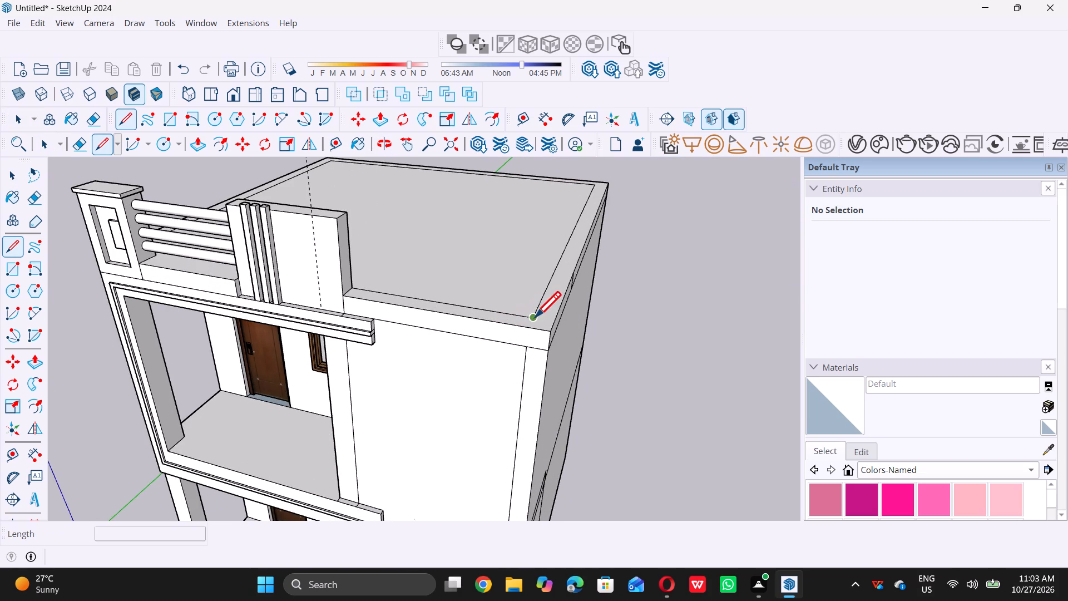
{"action": "left_click", "coordinate": [535, 317]}
{"action": "left_click", "coordinate": [553, 322]}
{"action": "key", "text": "space"}
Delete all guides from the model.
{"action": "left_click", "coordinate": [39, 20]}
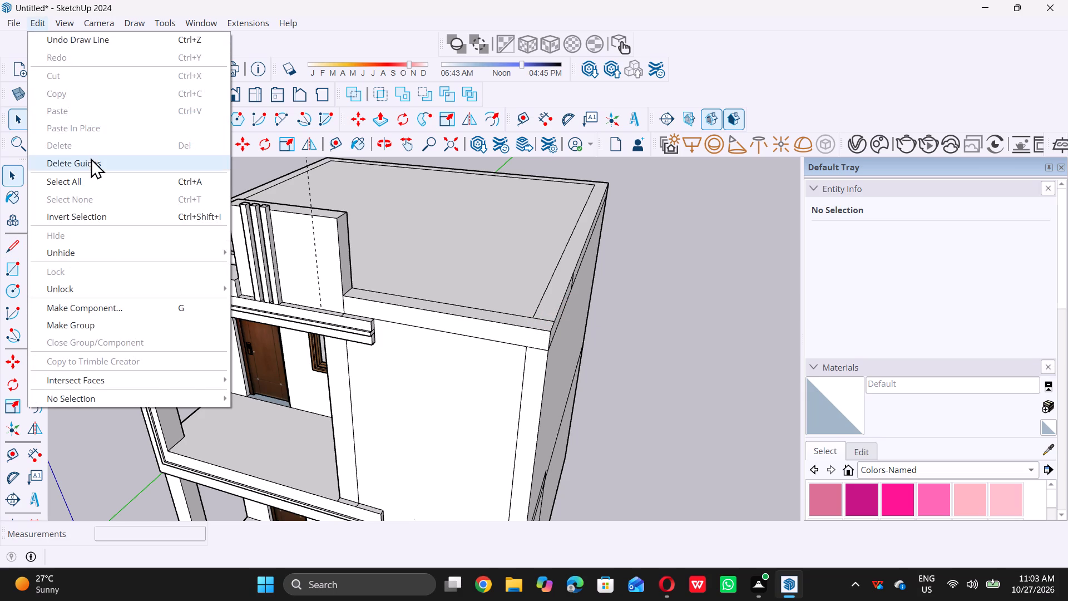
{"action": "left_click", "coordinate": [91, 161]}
Extrude the top face of the low front parapet strip up 3', level with the raised finned wall.
{"action": "scroll", "coordinate": [279, 300], "scroll_direction": "down", "scroll_amount": 5}
{"action": "middle_click_drag", "start_coordinate": [418, 295], "coordinate": [372, 322]}
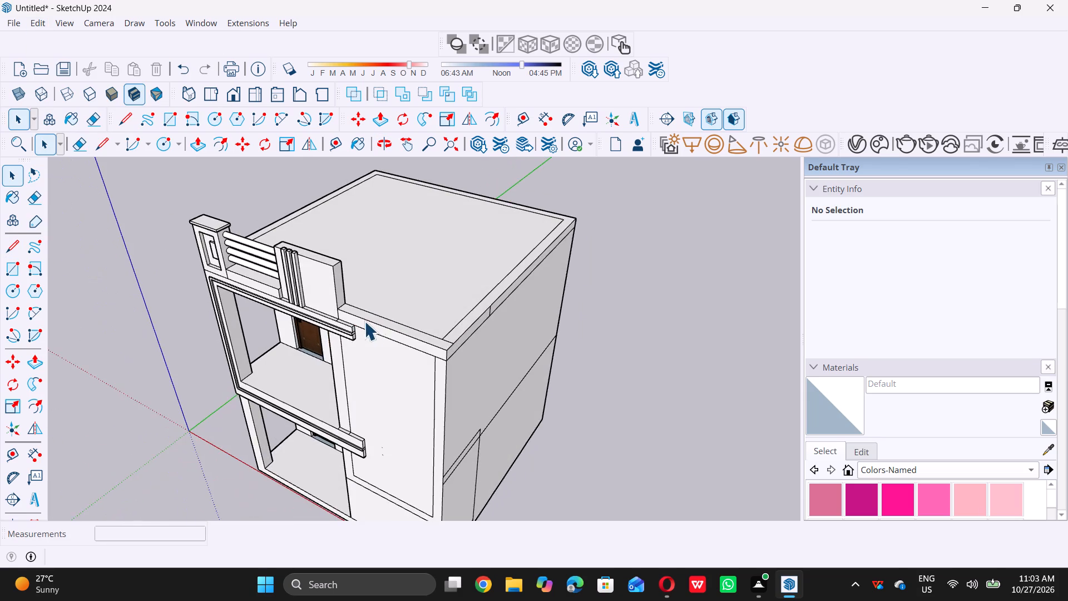
{"action": "scroll", "coordinate": [364, 321], "scroll_direction": "up", "scroll_amount": 9}
{"action": "left_click", "coordinate": [353, 311]}
{"action": "scroll", "coordinate": [371, 328], "scroll_direction": "down", "scroll_amount": 6}
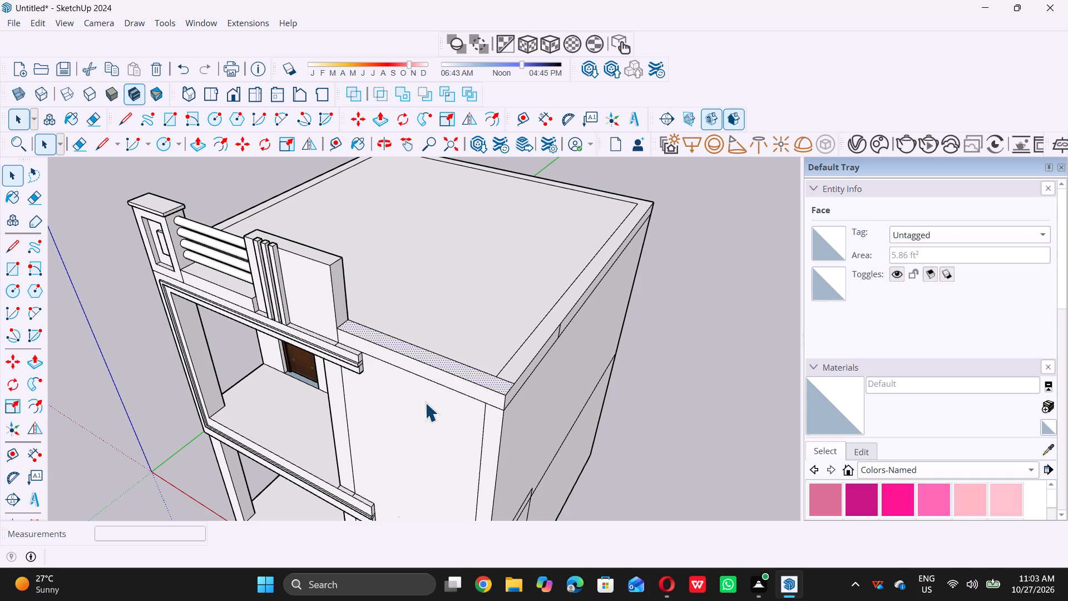
{"action": "key", "text": "p"}
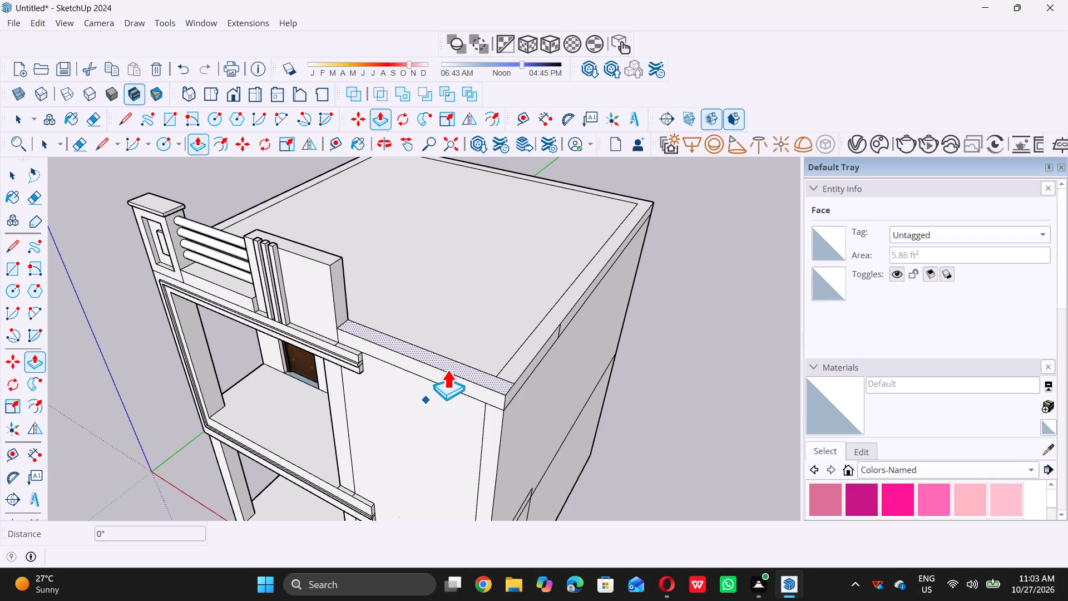
{"action": "left_click", "coordinate": [452, 358]}
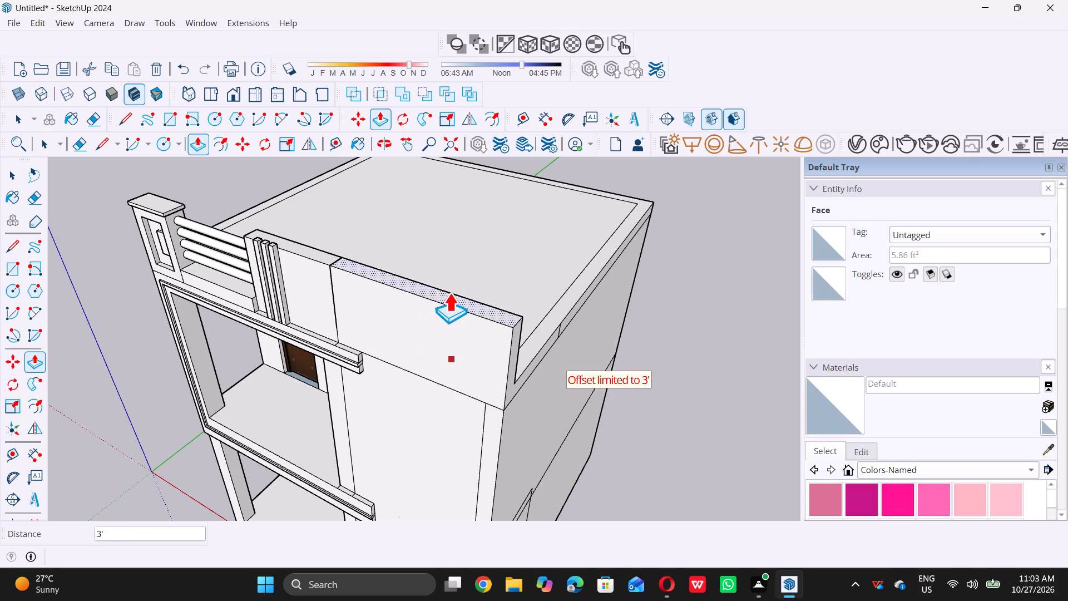
{"action": "left_click", "coordinate": [328, 247]}
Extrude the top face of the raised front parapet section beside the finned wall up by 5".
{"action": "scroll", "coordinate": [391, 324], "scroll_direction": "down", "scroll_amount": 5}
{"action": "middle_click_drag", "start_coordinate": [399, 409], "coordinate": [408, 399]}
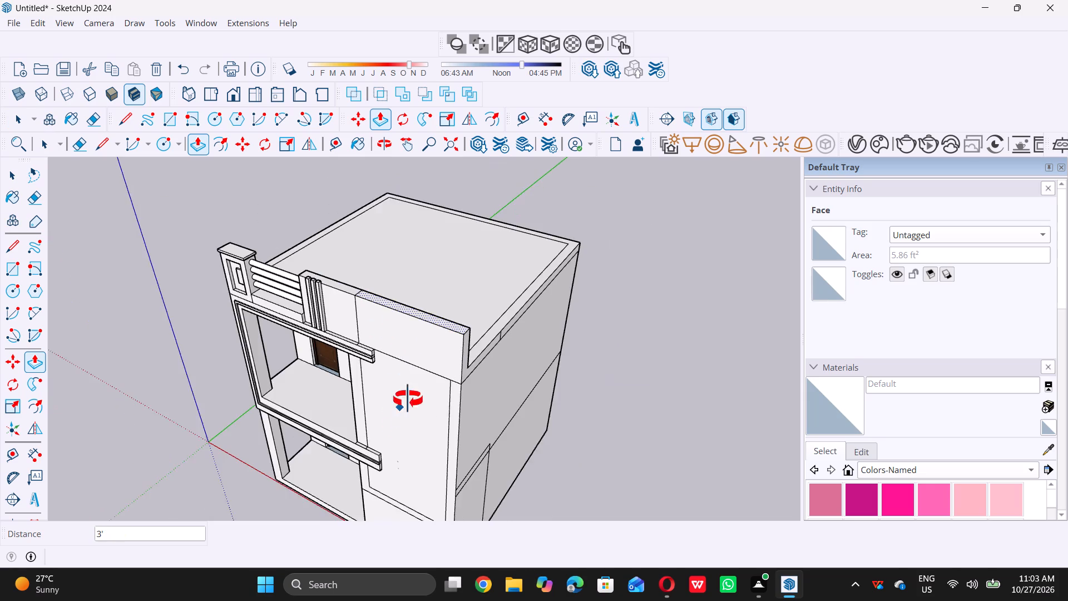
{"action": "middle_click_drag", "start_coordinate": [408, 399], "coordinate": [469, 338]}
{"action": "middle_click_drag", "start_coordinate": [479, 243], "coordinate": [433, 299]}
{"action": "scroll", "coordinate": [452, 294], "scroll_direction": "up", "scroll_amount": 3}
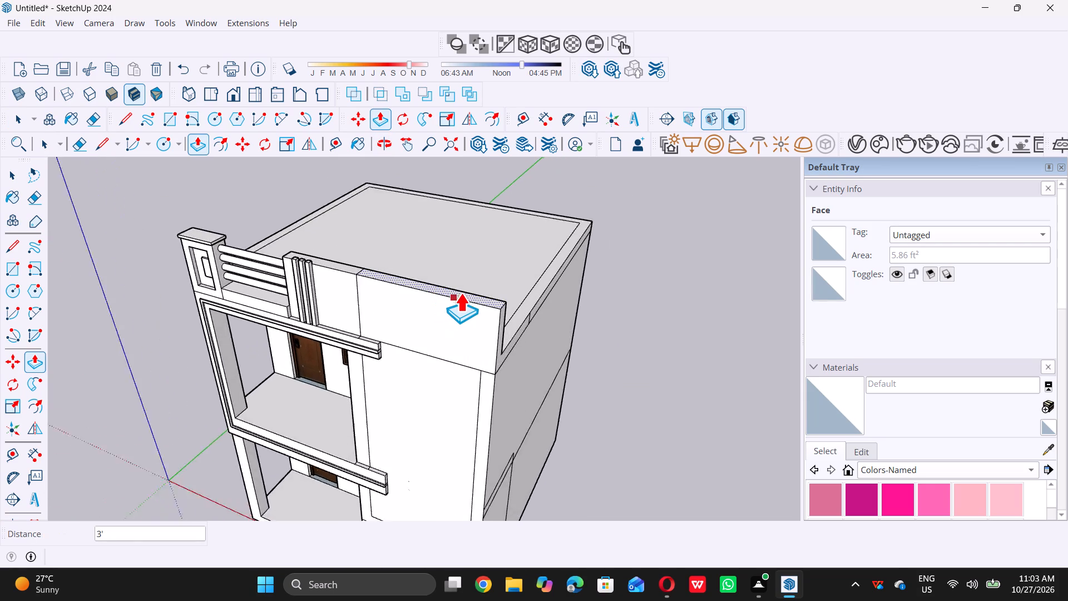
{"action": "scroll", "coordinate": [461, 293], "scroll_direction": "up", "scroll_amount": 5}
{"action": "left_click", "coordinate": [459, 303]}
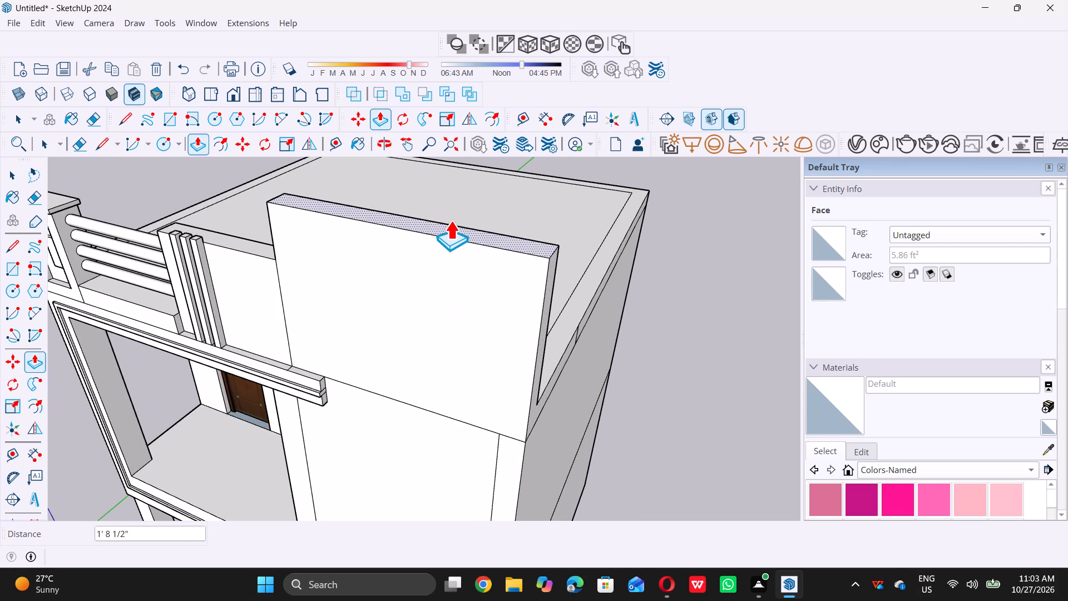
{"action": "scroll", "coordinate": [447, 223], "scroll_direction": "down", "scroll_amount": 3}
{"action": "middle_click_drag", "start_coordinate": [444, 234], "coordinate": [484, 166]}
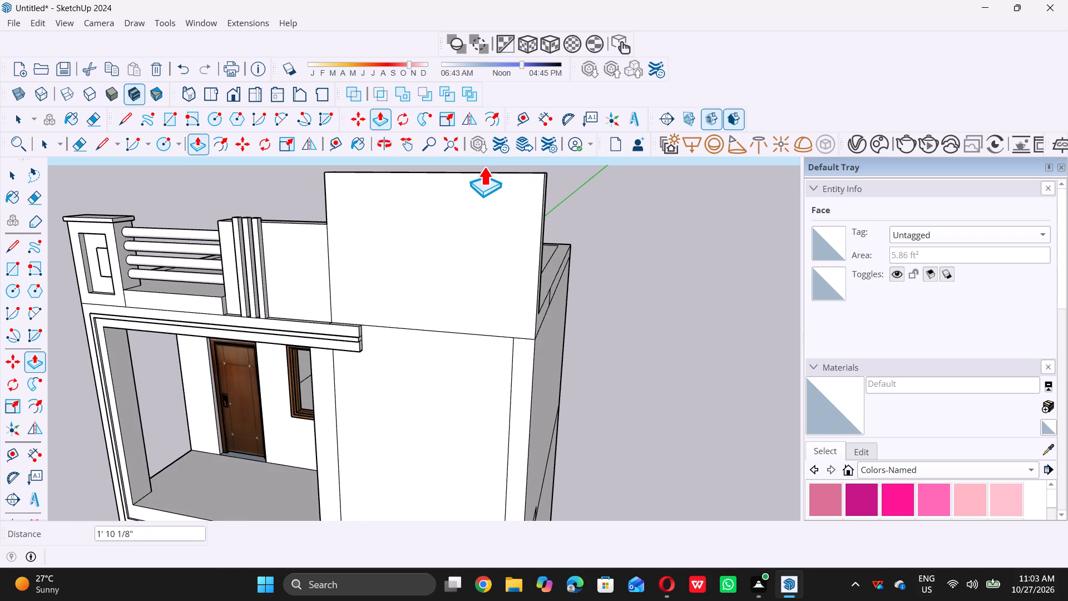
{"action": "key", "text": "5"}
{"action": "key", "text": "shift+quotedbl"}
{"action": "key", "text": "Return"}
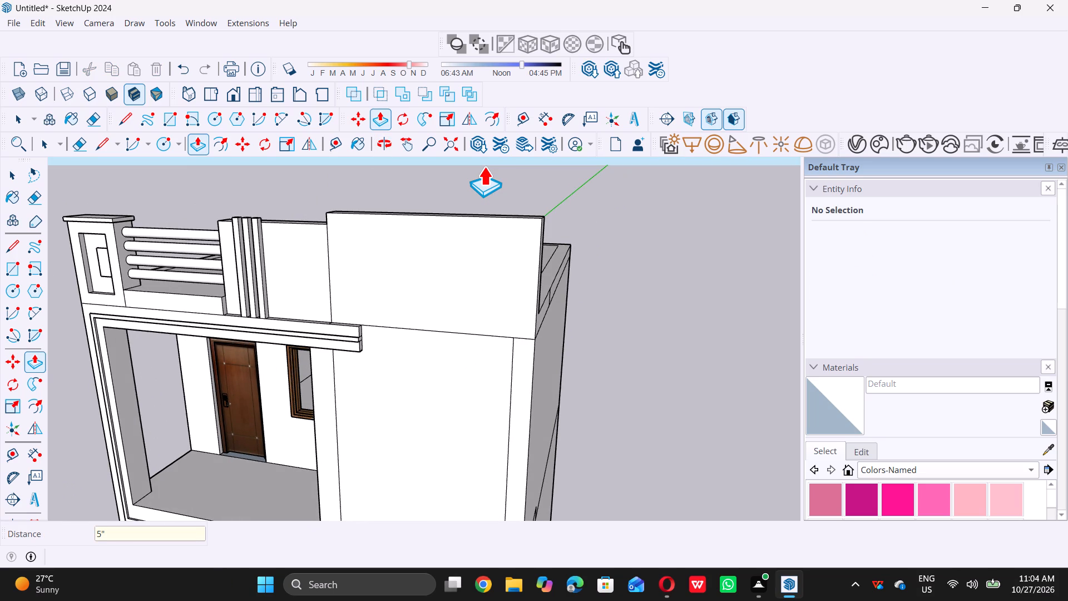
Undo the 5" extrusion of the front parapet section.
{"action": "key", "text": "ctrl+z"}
Extrude the top face of the front parapet section beside the finned wall up by 5', and clear the selection.
{"action": "middle_click_drag", "start_coordinate": [389, 196], "coordinate": [387, 236]}
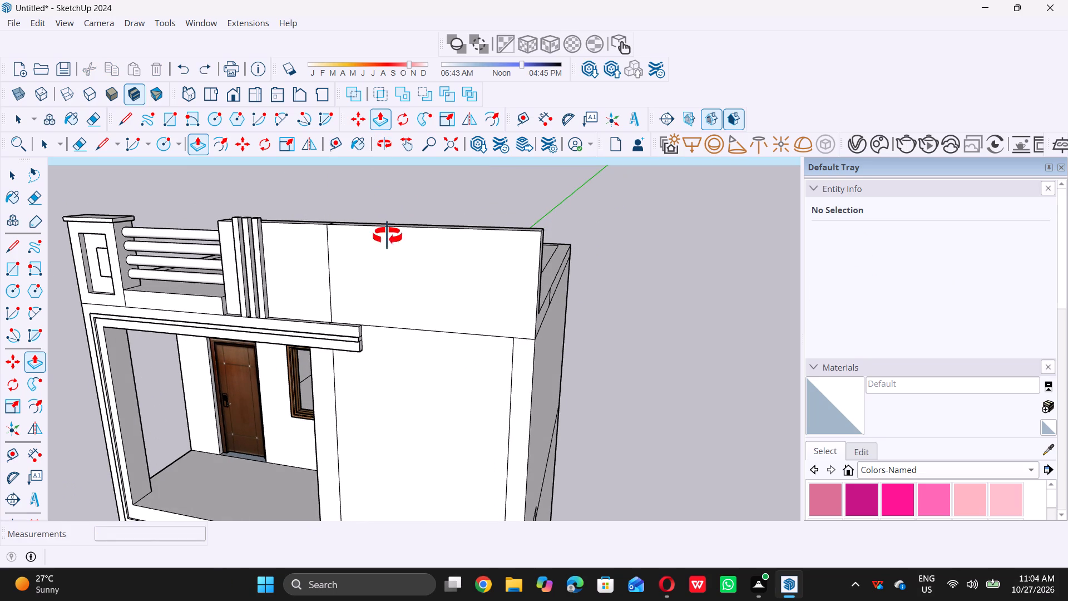
{"action": "middle_click_drag", "start_coordinate": [387, 236], "coordinate": [376, 270]}
{"action": "scroll", "coordinate": [384, 270], "scroll_direction": "up", "scroll_amount": 4}
{"action": "left_click", "coordinate": [390, 260]}
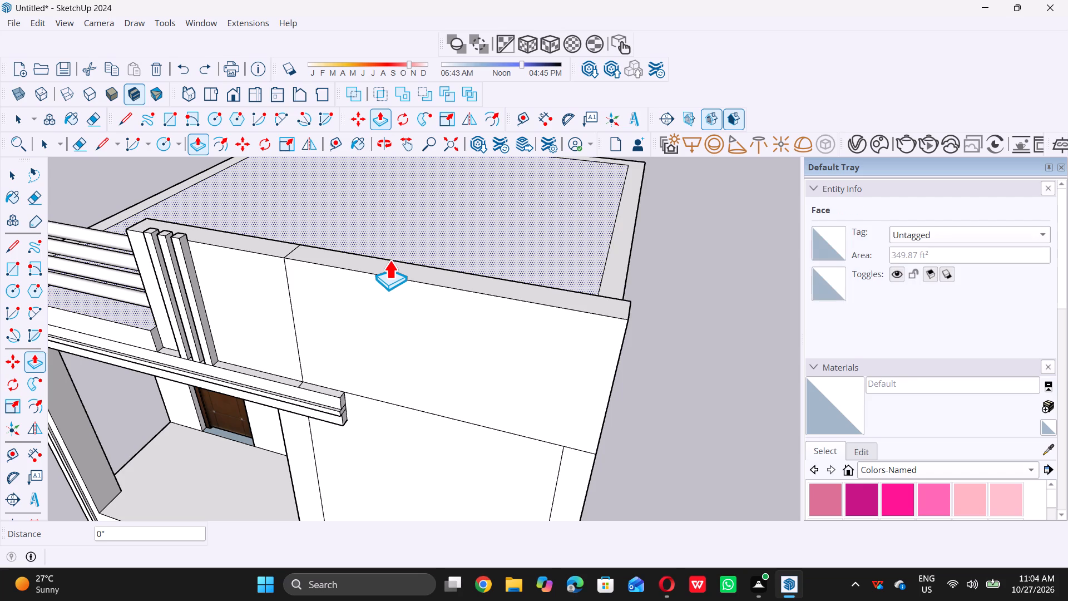
{"action": "key", "text": "space"}
{"action": "left_click", "coordinate": [393, 269]}
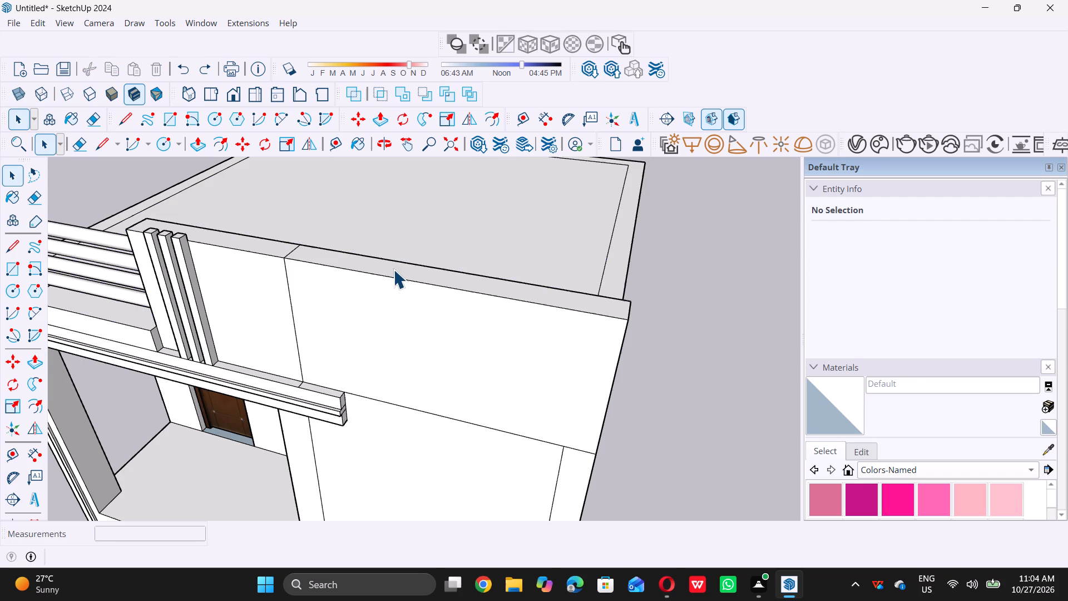
{"action": "key", "text": "p"}
{"action": "left_click", "coordinate": [393, 269]}
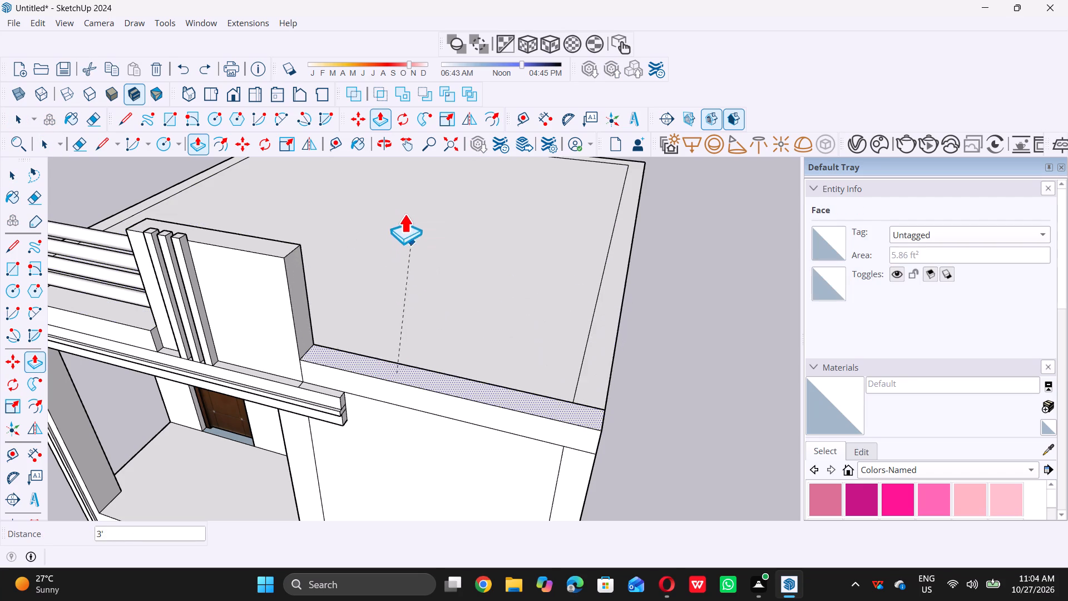
{"action": "left_click", "coordinate": [256, 233]}
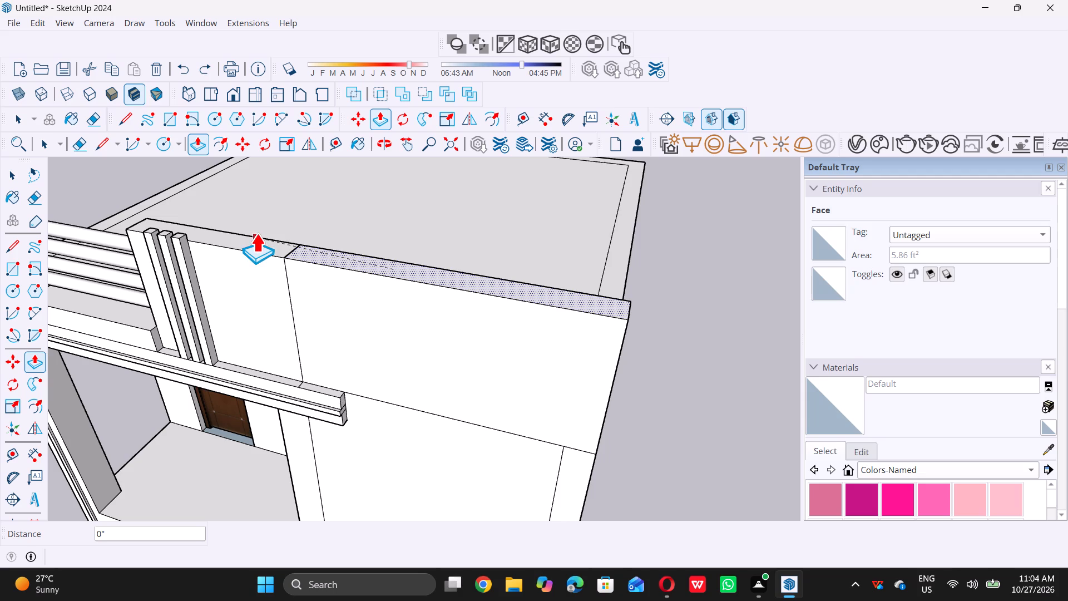
{"action": "left_click", "coordinate": [360, 259]}
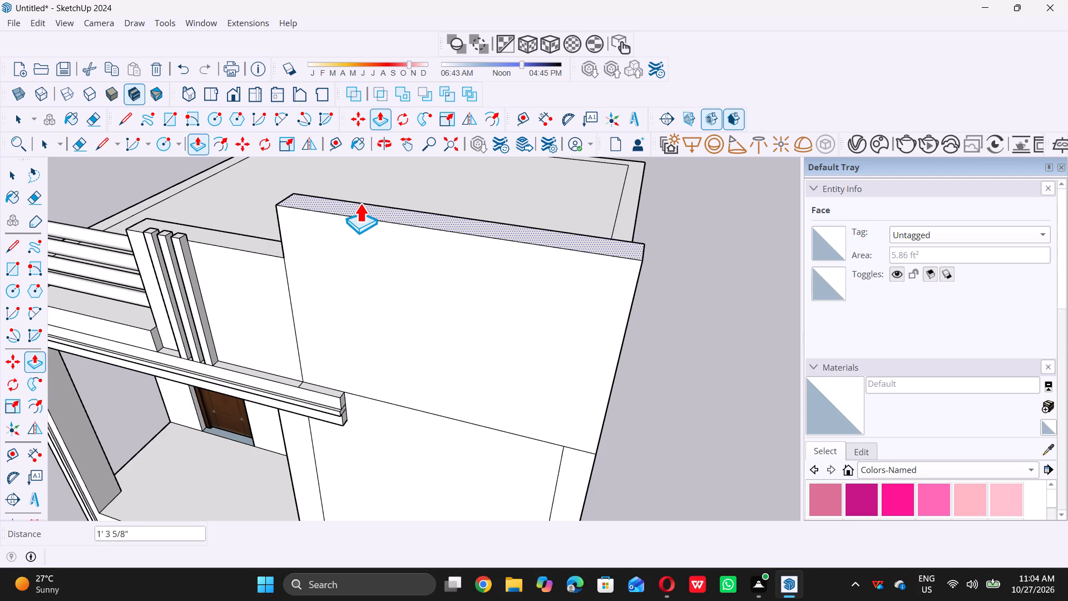
{"action": "type", "text": "5'"}
{"action": "key", "text": "Return"}
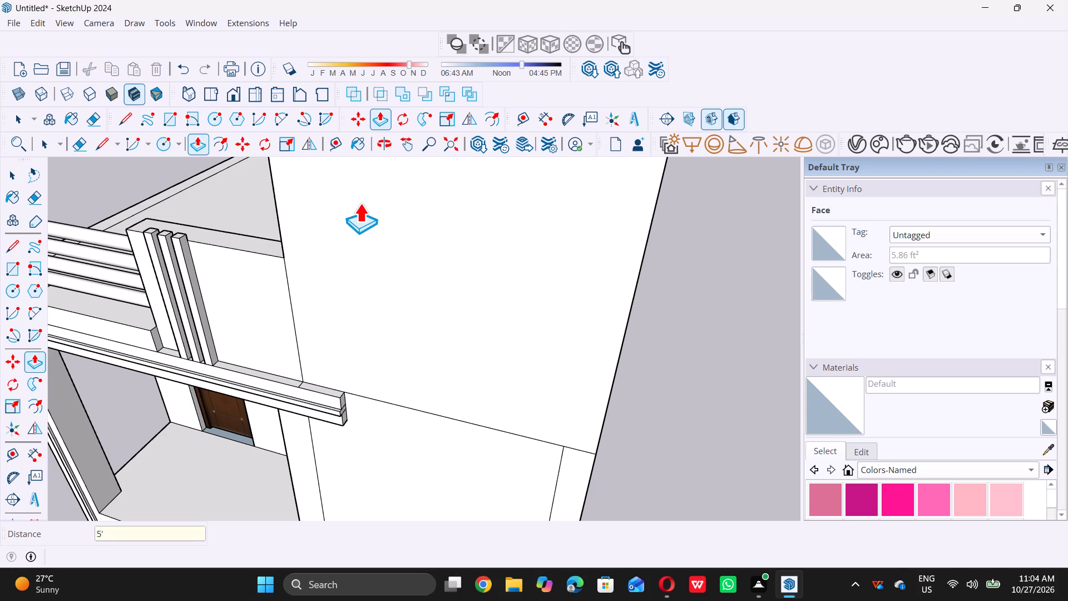
{"action": "key", "text": "space"}
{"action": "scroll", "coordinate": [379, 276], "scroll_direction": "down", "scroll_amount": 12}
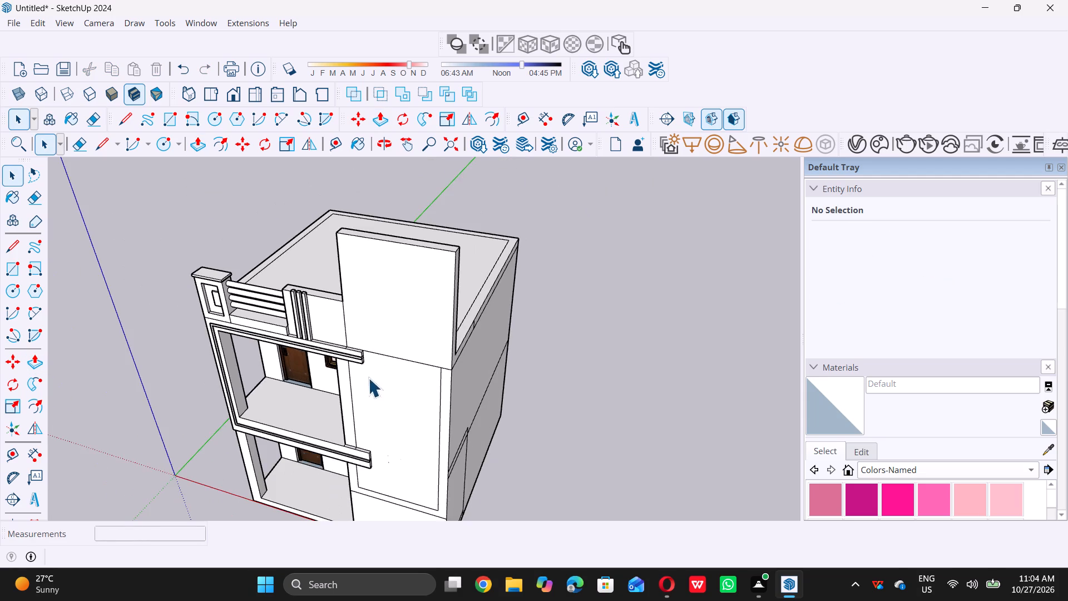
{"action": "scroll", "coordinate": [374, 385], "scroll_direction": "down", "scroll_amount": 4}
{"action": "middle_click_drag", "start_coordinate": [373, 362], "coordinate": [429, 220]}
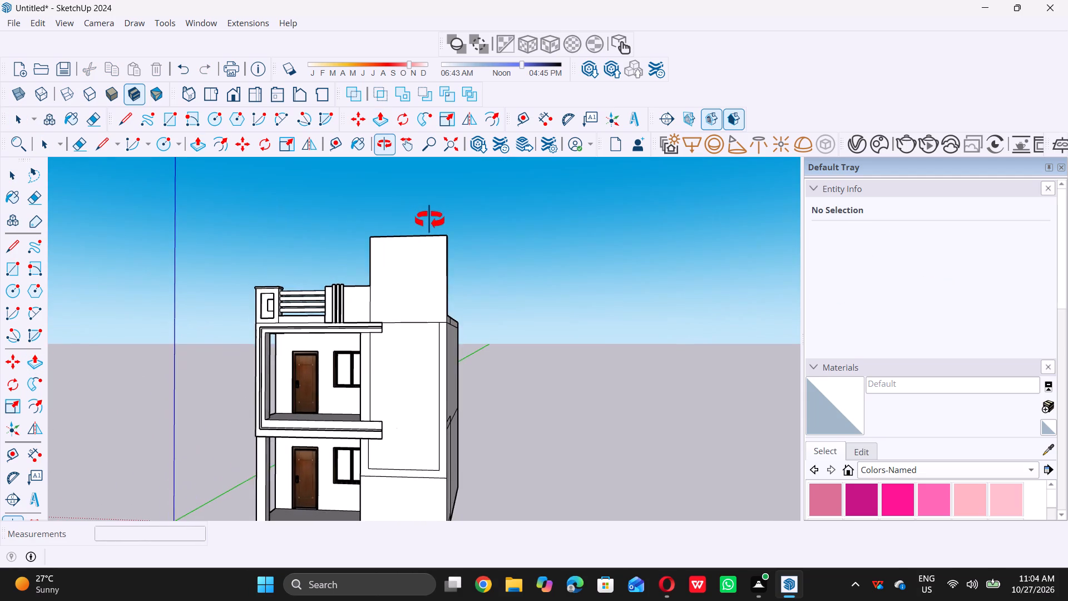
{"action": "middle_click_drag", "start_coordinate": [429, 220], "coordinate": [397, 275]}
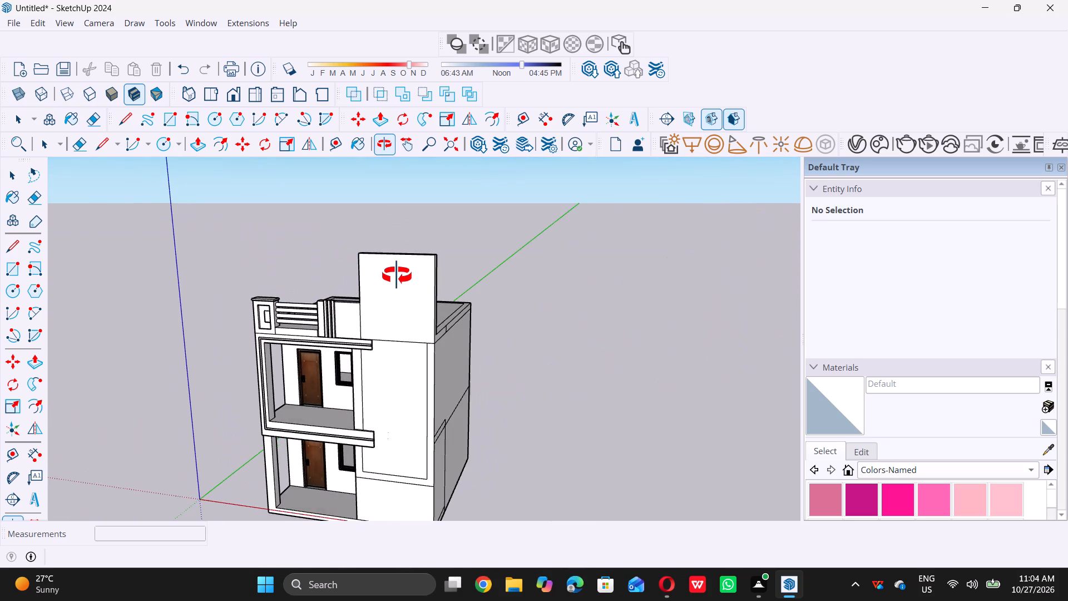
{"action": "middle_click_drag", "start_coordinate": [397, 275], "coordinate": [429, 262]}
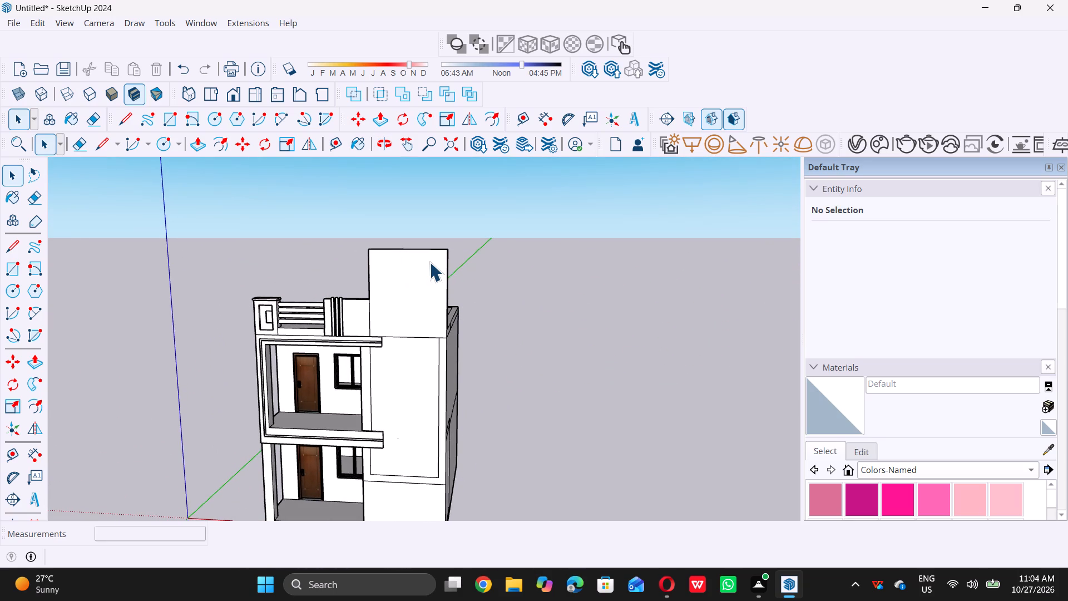
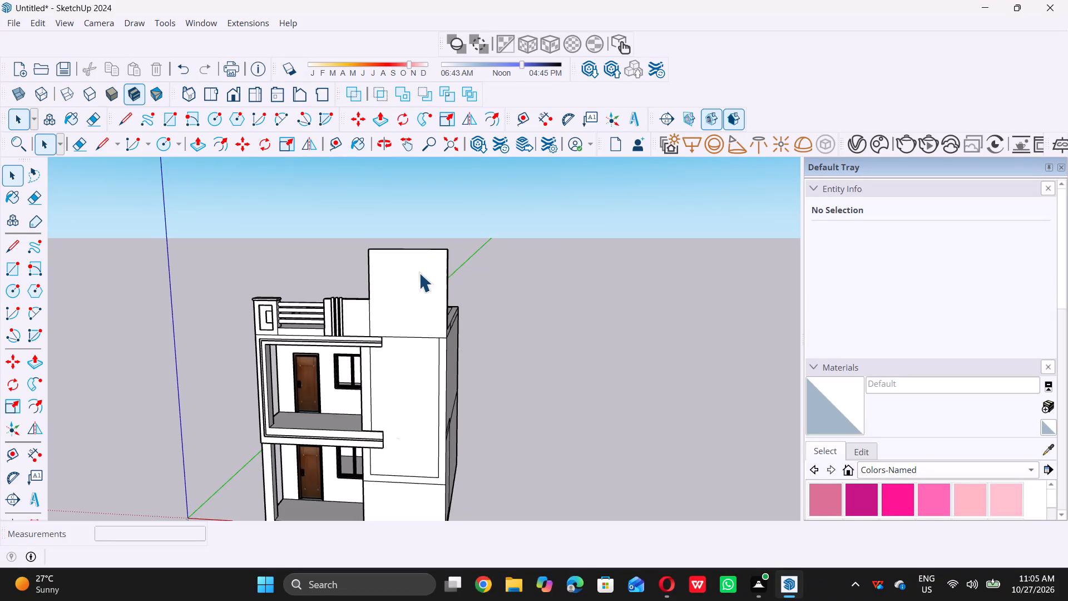
Place a vertical guide on the front parapet face, 1' from the tall wall section's edge towards the fins.
{"action": "scroll", "coordinate": [325, 254], "scroll_direction": "down", "scroll_amount": 2}
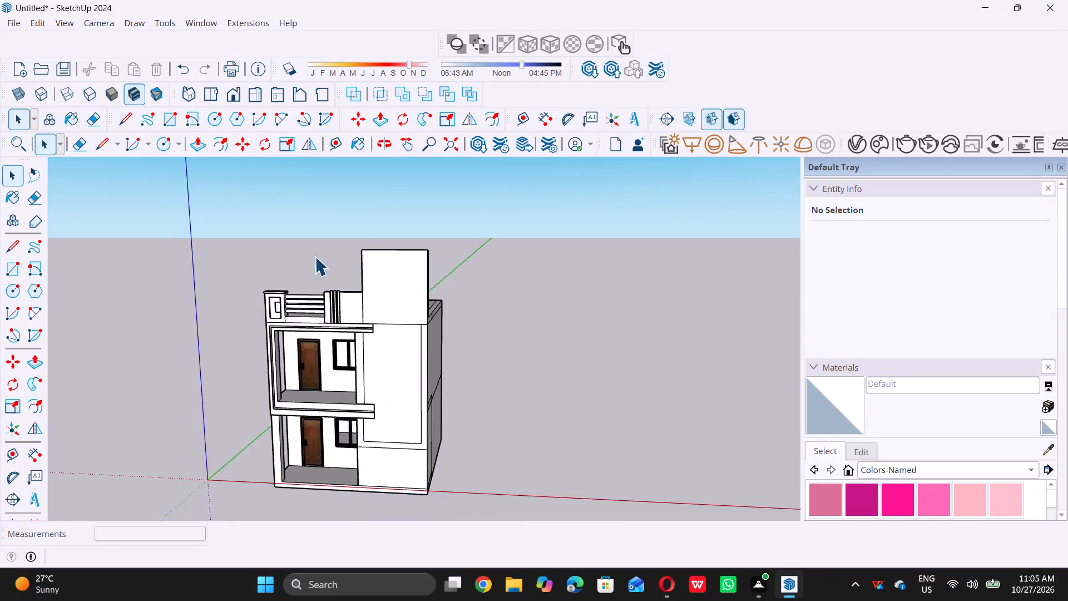
{"action": "scroll", "coordinate": [315, 257], "scroll_direction": "down", "scroll_amount": 1}
{"action": "middle_click_drag", "start_coordinate": [310, 260], "coordinate": [422, 293]}
{"action": "scroll", "coordinate": [406, 298], "scroll_direction": "up", "scroll_amount": 6}
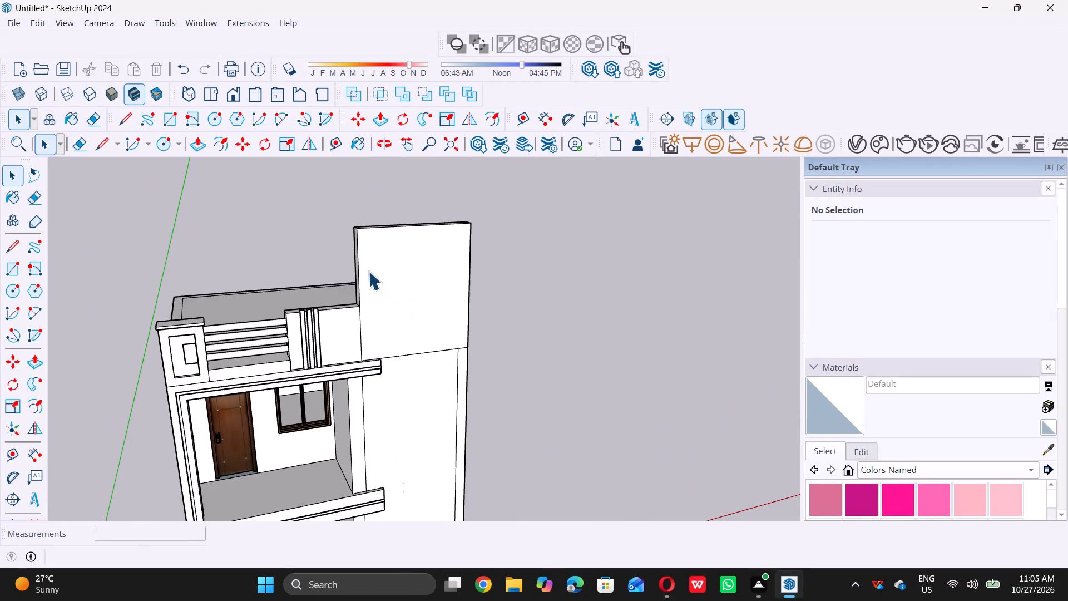
{"action": "middle_click_drag", "start_coordinate": [345, 335], "coordinate": [288, 330]}
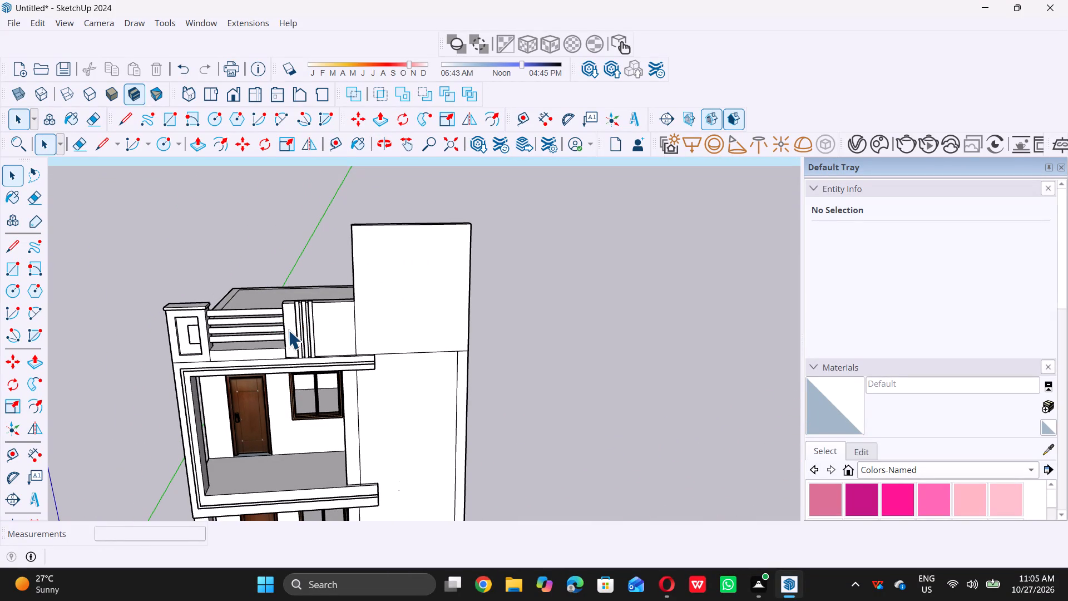
{"action": "key", "text": "t"}
{"action": "scroll", "coordinate": [345, 338], "scroll_direction": "up", "scroll_amount": 2}
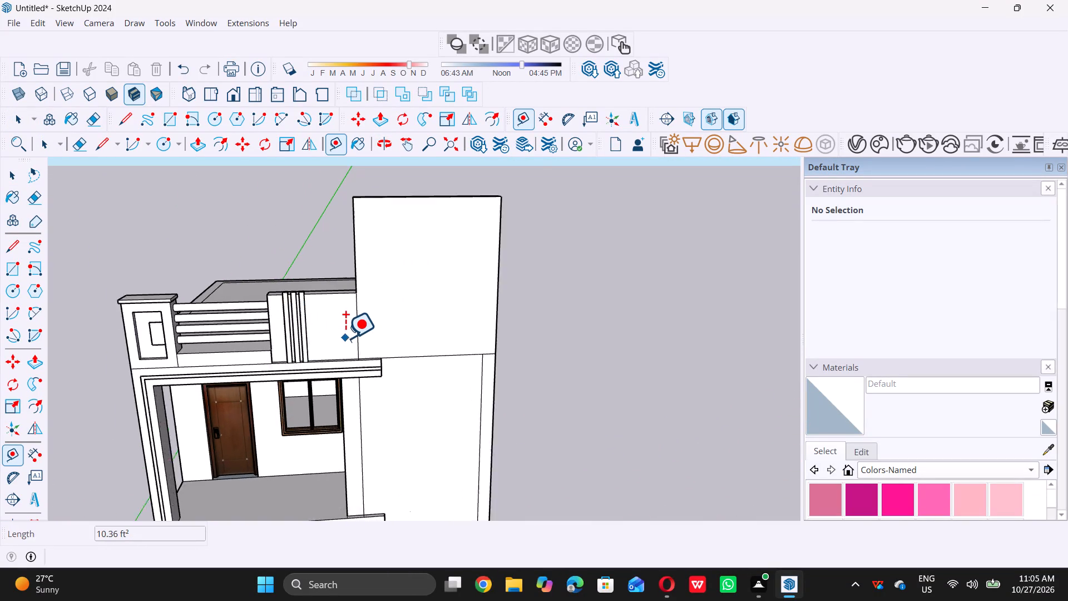
{"action": "scroll", "coordinate": [345, 338], "scroll_direction": "up", "scroll_amount": 2}
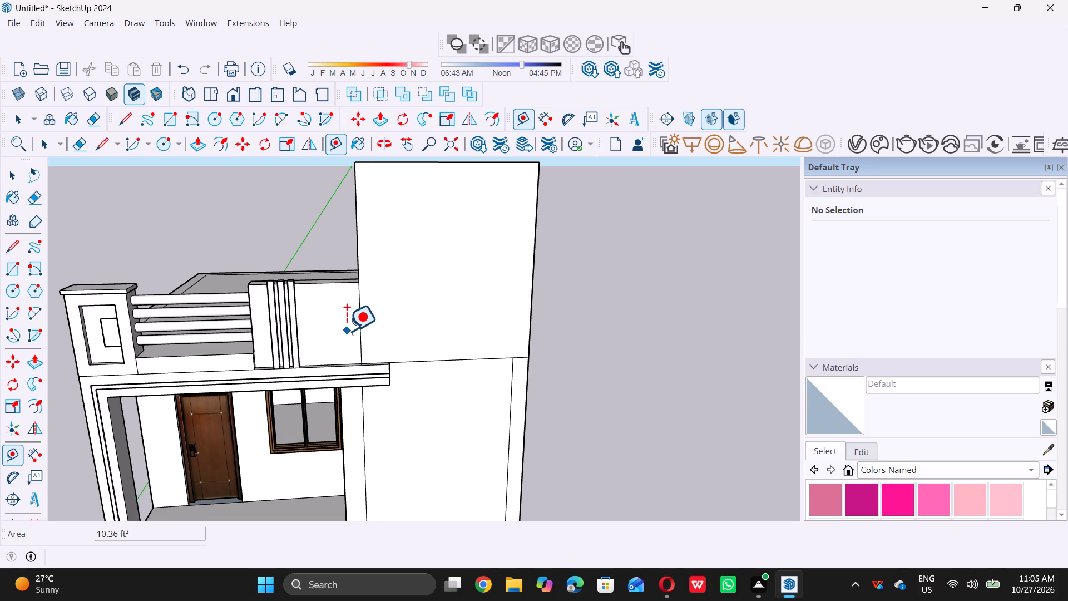
{"action": "scroll", "coordinate": [347, 328], "scroll_direction": "up", "scroll_amount": 5}
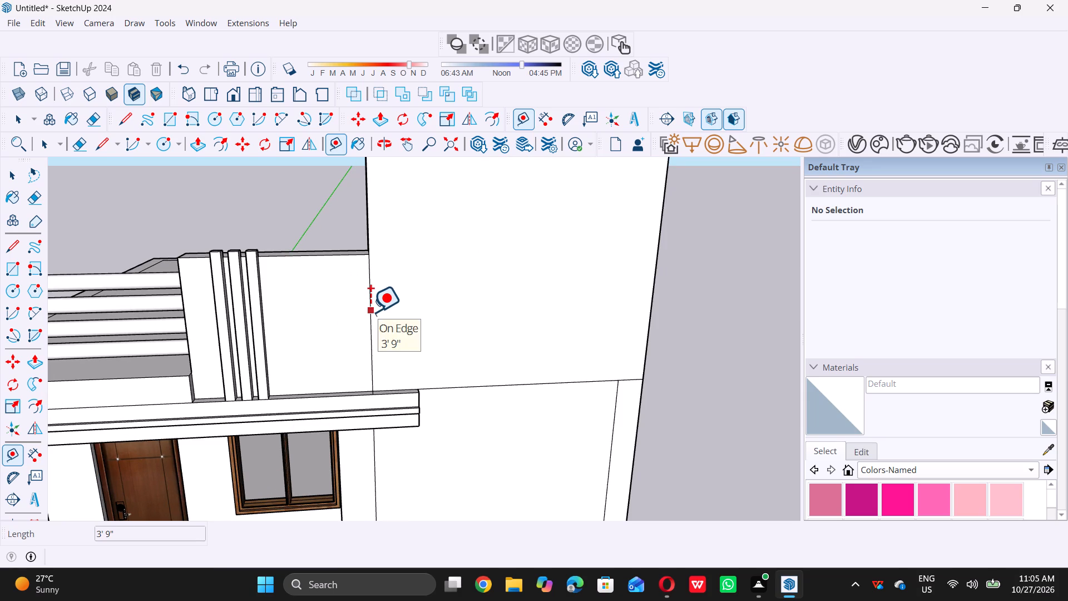
{"action": "left_click", "coordinate": [370, 312]}
{"action": "middle_click", "coordinate": [370, 312]}
{"action": "left_click", "coordinate": [370, 312]}
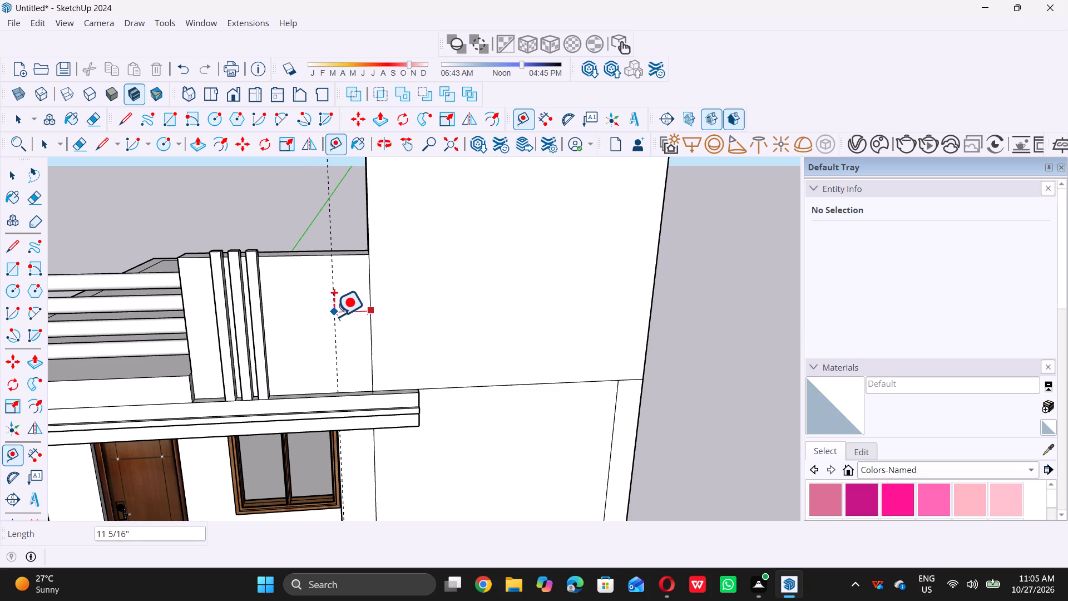
{"action": "double_click", "coordinate": [340, 460]}
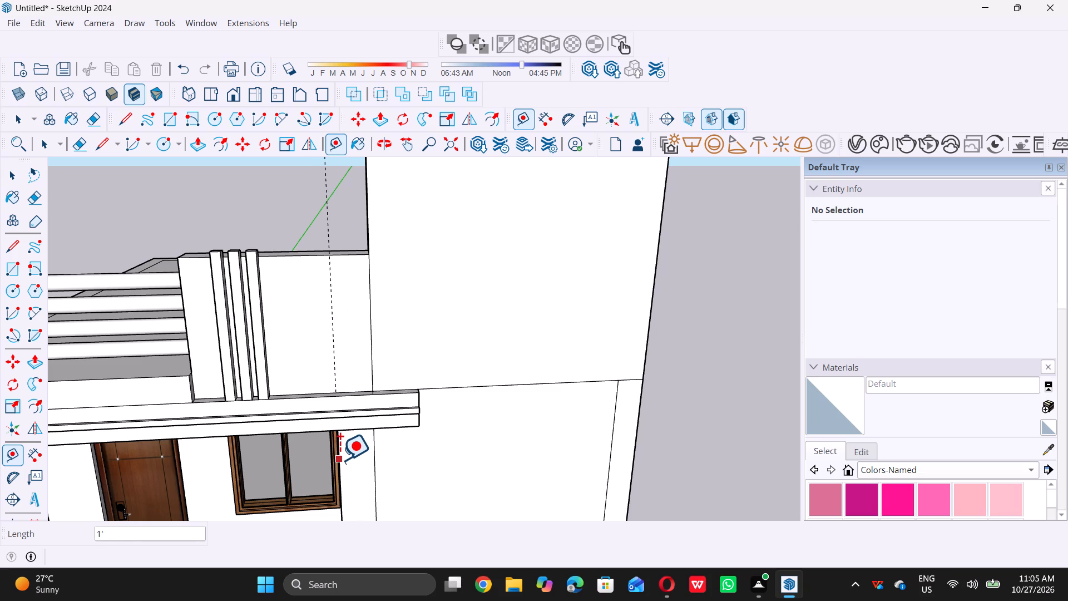
{"action": "key", "text": "space"}
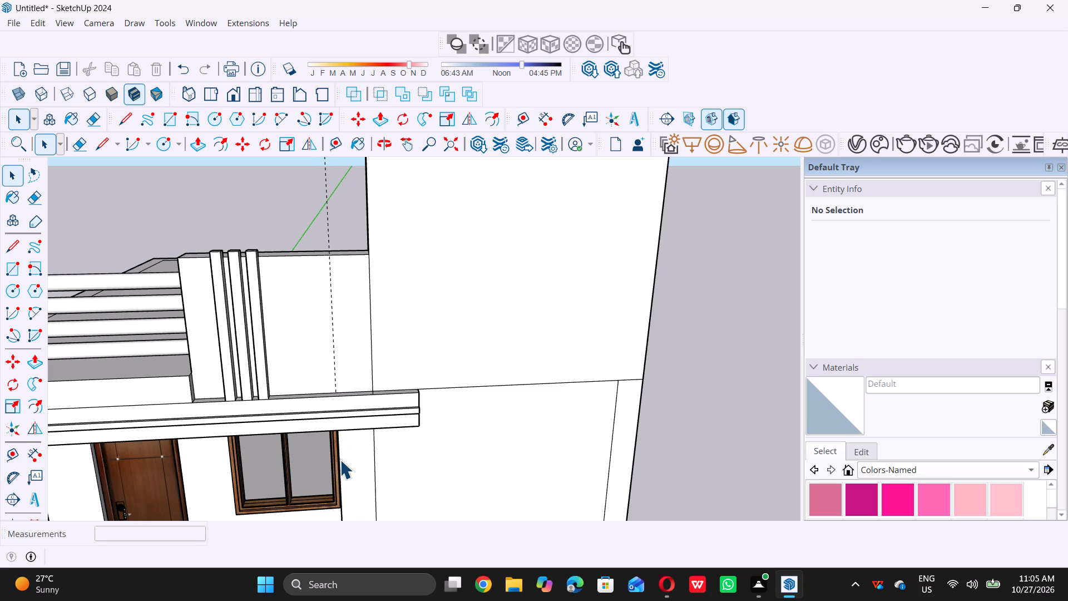
Draw a line across the top of the front parapet from the vertical guide to its back edge, splitting the top face.
{"action": "scroll", "coordinate": [358, 476], "scroll_direction": "down", "scroll_amount": 6}
{"action": "middle_click_drag", "start_coordinate": [347, 484], "coordinate": [332, 385]}
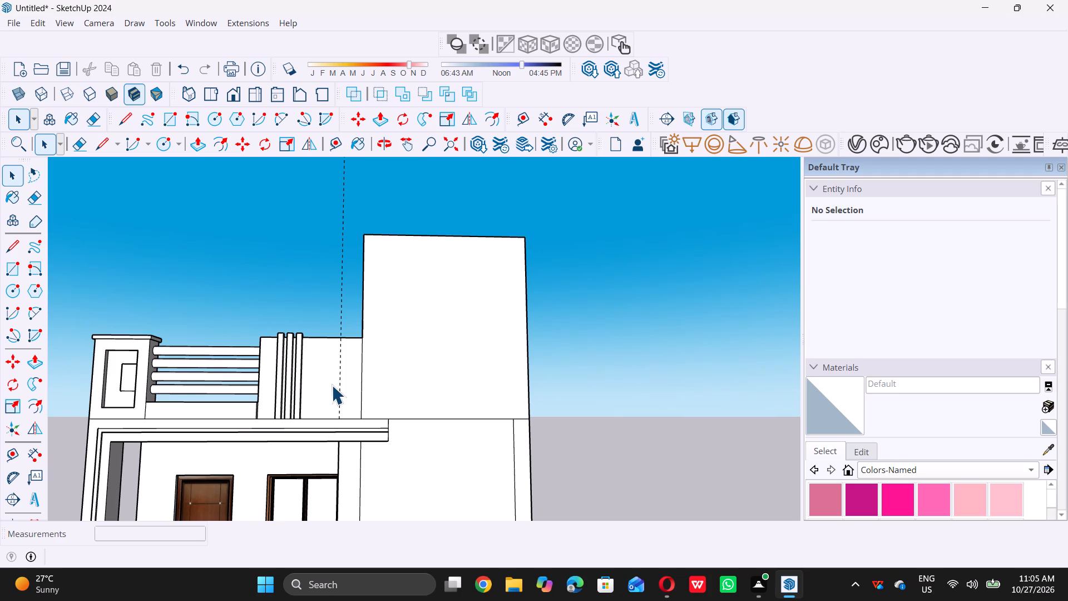
{"action": "scroll", "coordinate": [351, 426], "scroll_direction": "down", "scroll_amount": 4}
{"action": "middle_click_drag", "start_coordinate": [324, 368], "coordinate": [398, 457]}
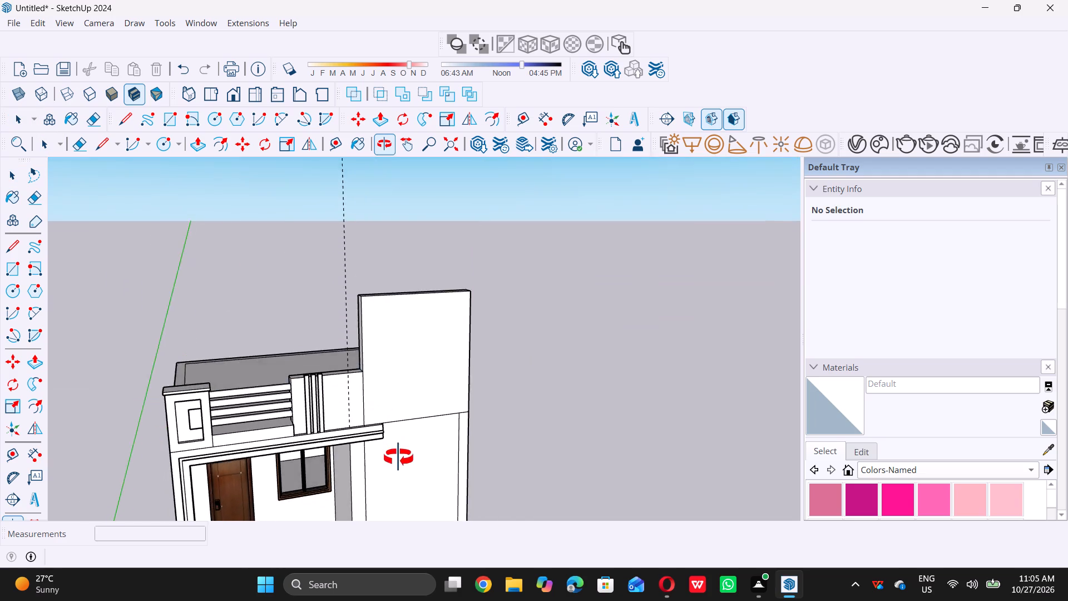
{"action": "middle_click_drag", "start_coordinate": [398, 457], "coordinate": [370, 483]}
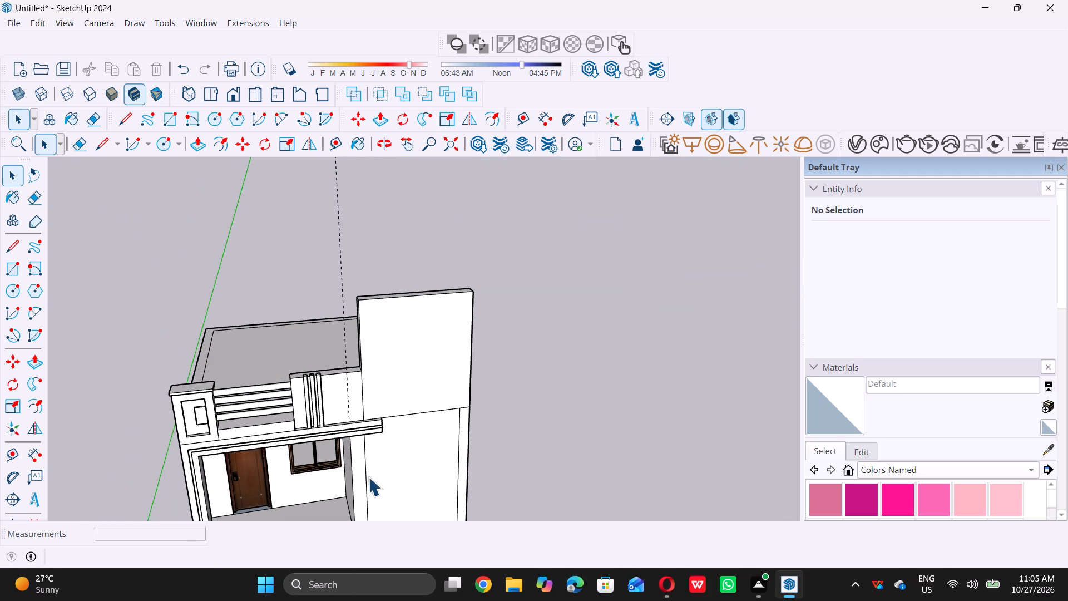
{"action": "scroll", "coordinate": [365, 459], "scroll_direction": "up", "scroll_amount": 4}
{"action": "key", "text": "l"}
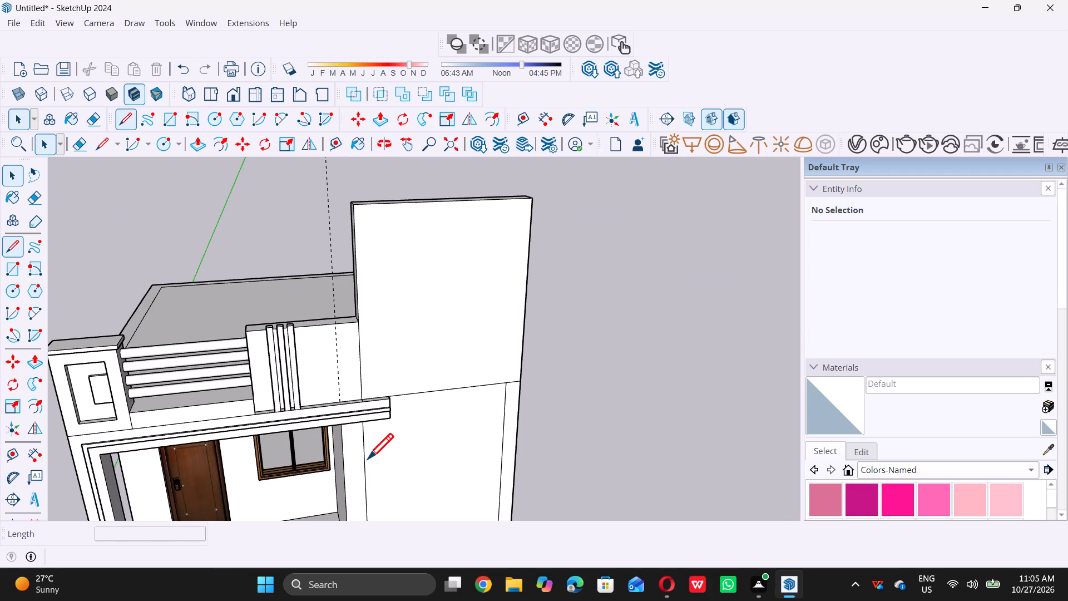
{"action": "scroll", "coordinate": [341, 381], "scroll_direction": "up", "scroll_amount": 5}
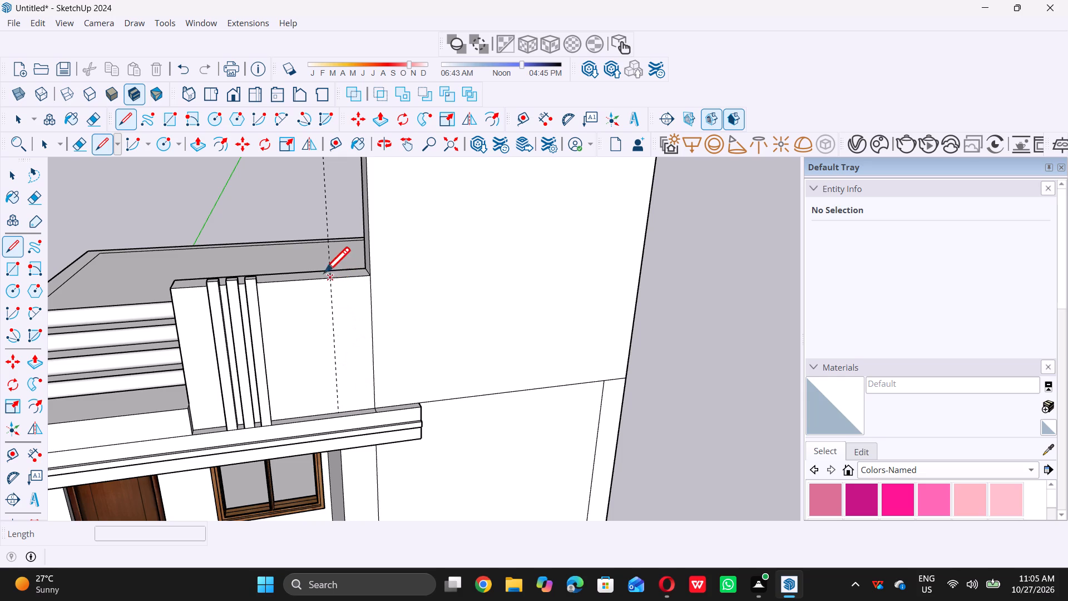
{"action": "middle_click_drag", "start_coordinate": [306, 261], "coordinate": [370, 309]}
{"action": "scroll", "coordinate": [380, 325], "scroll_direction": "up", "scroll_amount": 5}
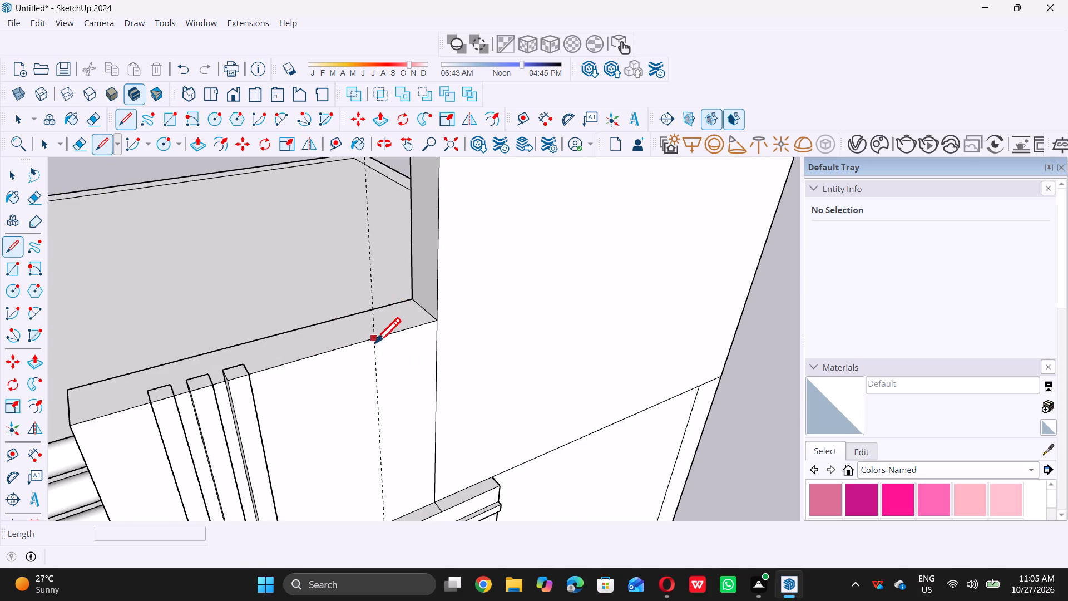
{"action": "scroll", "coordinate": [374, 341], "scroll_direction": "up", "scroll_amount": 5}
{"action": "left_click", "coordinate": [374, 340]}
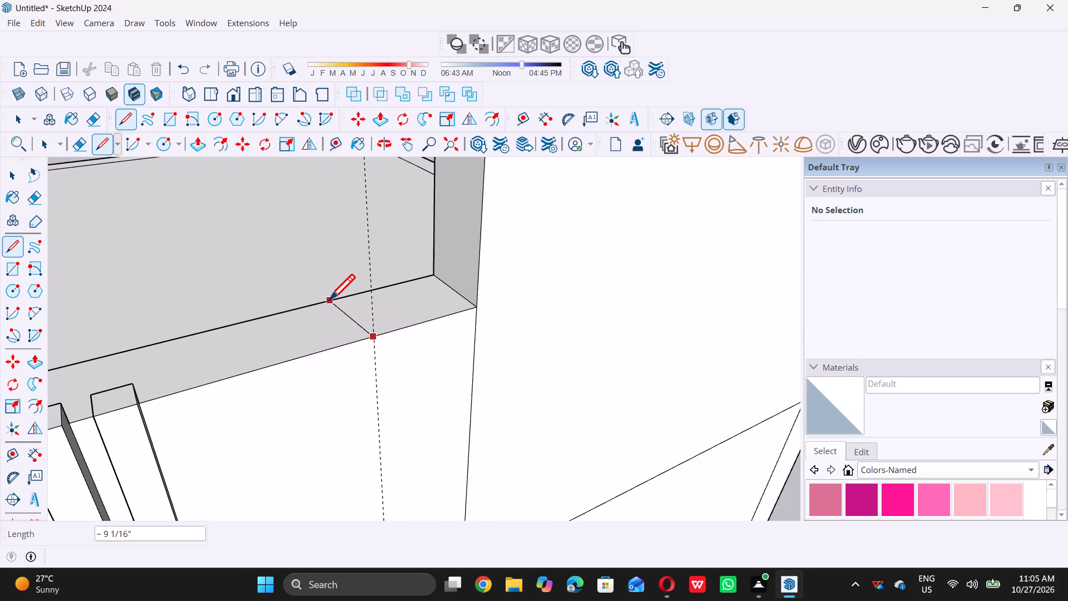
{"action": "left_click", "coordinate": [329, 300]}
{"action": "key", "text": "space"}
Extrude the small parapet top face between the new line and the tall wall up 5', level with the tall wall's top.
{"action": "scroll", "coordinate": [391, 354], "scroll_direction": "down", "scroll_amount": 12}
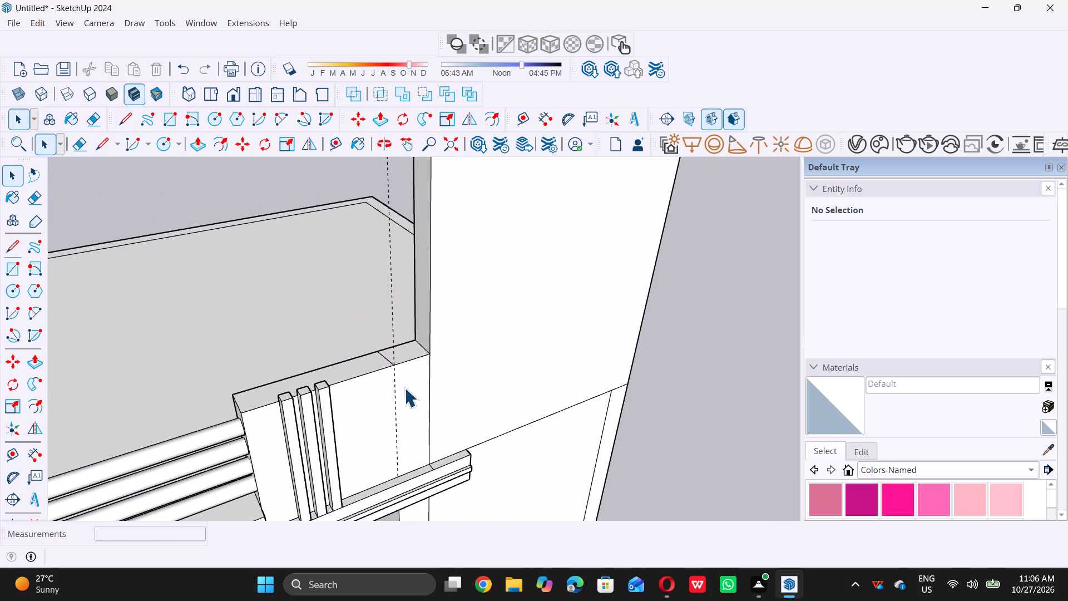
{"action": "scroll", "coordinate": [403, 391], "scroll_direction": "down", "scroll_amount": 5}
{"action": "middle_click_drag", "start_coordinate": [397, 400], "coordinate": [383, 359]}
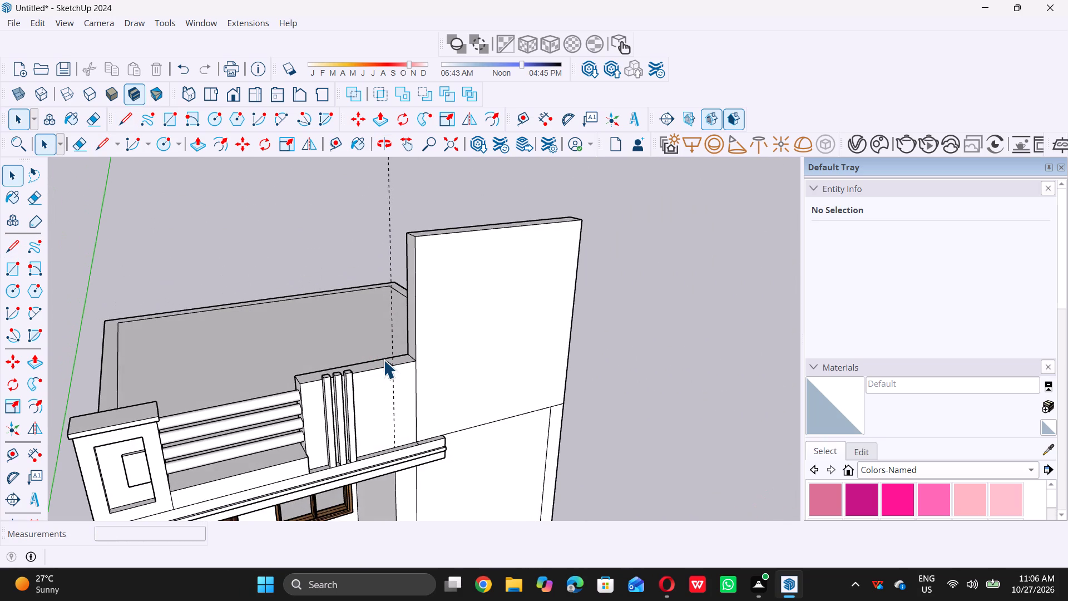
{"action": "key", "text": "p"}
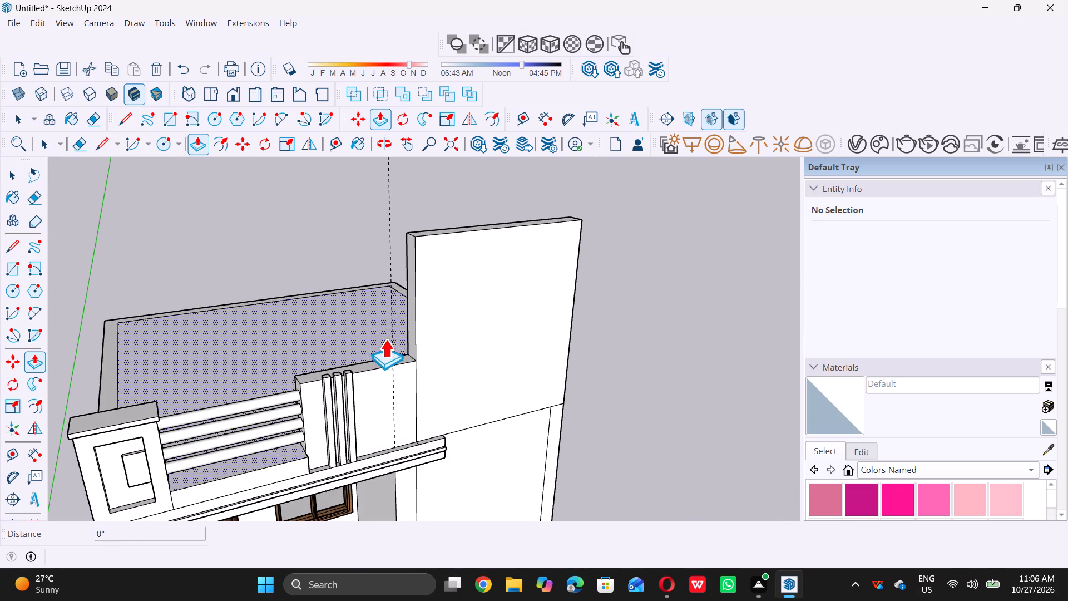
{"action": "scroll", "coordinate": [401, 328], "scroll_direction": "up", "scroll_amount": 4}
{"action": "key", "text": "space"}
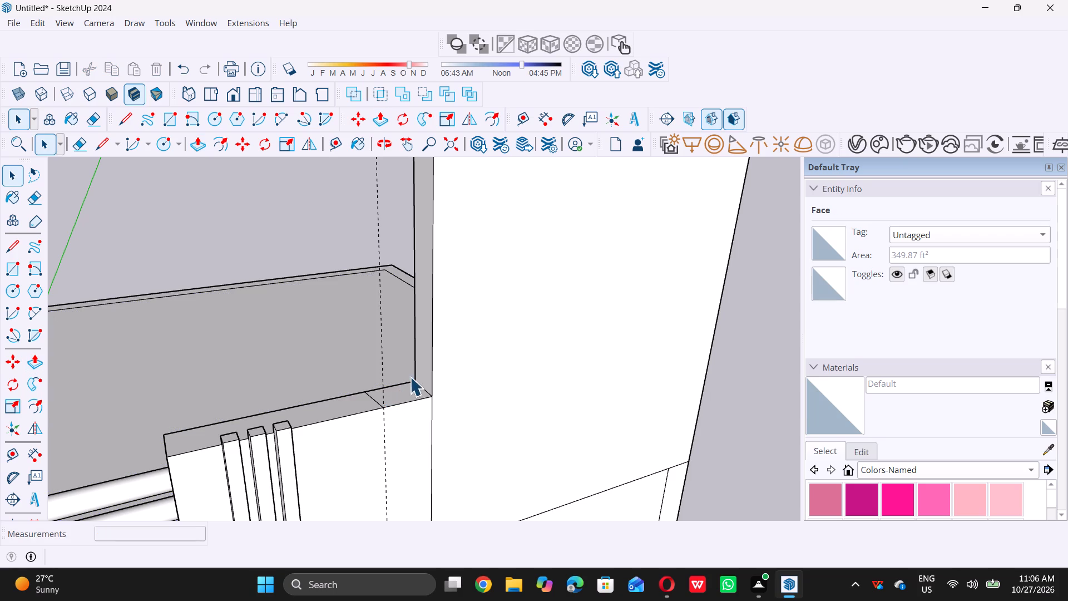
{"action": "scroll", "coordinate": [403, 395], "scroll_direction": "up", "scroll_amount": 4}
{"action": "left_click", "coordinate": [403, 395]}
{"action": "key", "text": "p"}
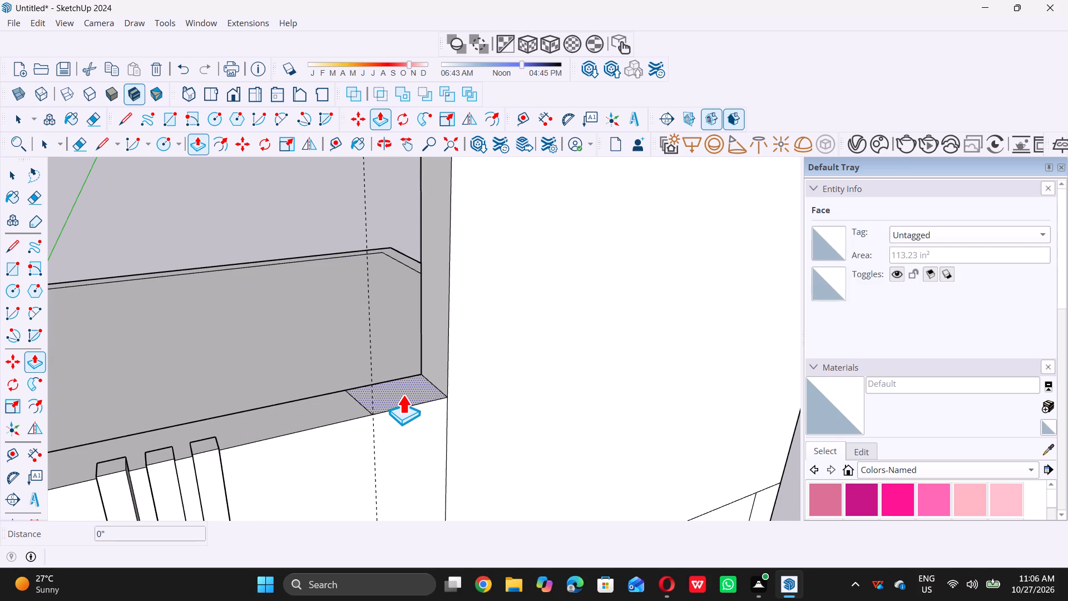
{"action": "left_click", "coordinate": [404, 393]}
{"action": "middle_click", "coordinate": [404, 393]}
{"action": "left_click", "coordinate": [404, 393]}
{"action": "scroll", "coordinate": [404, 393], "scroll_direction": "down", "scroll_amount": 11}
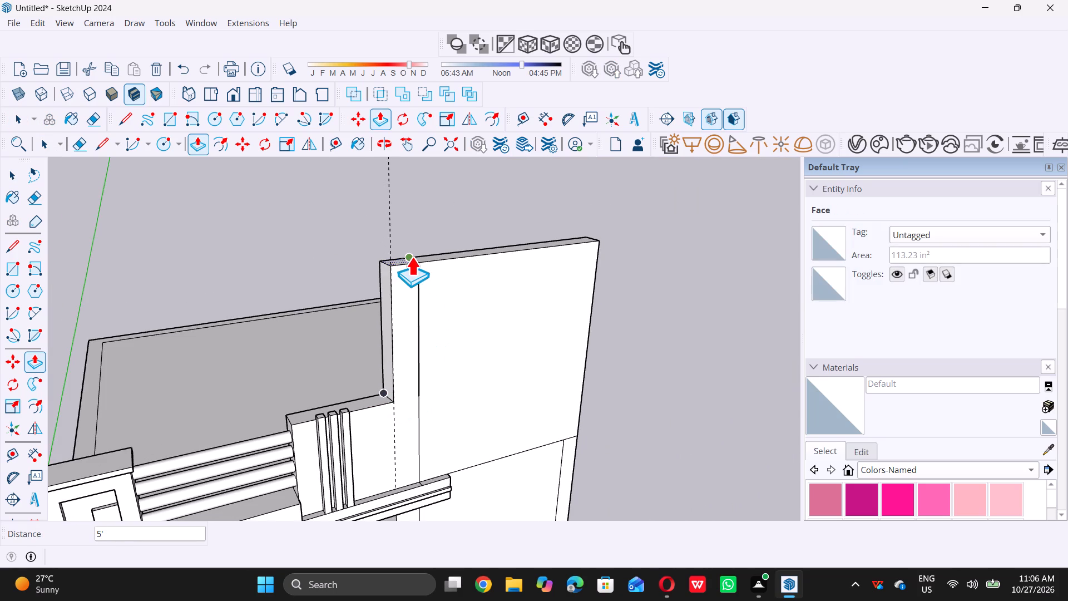
{"action": "double_click", "coordinate": [417, 263]}
{"action": "key", "text": "space"}
Examine the widened tall wall section and the front facade from several angles.
{"action": "scroll", "coordinate": [419, 305], "scroll_direction": "down", "scroll_amount": 2}
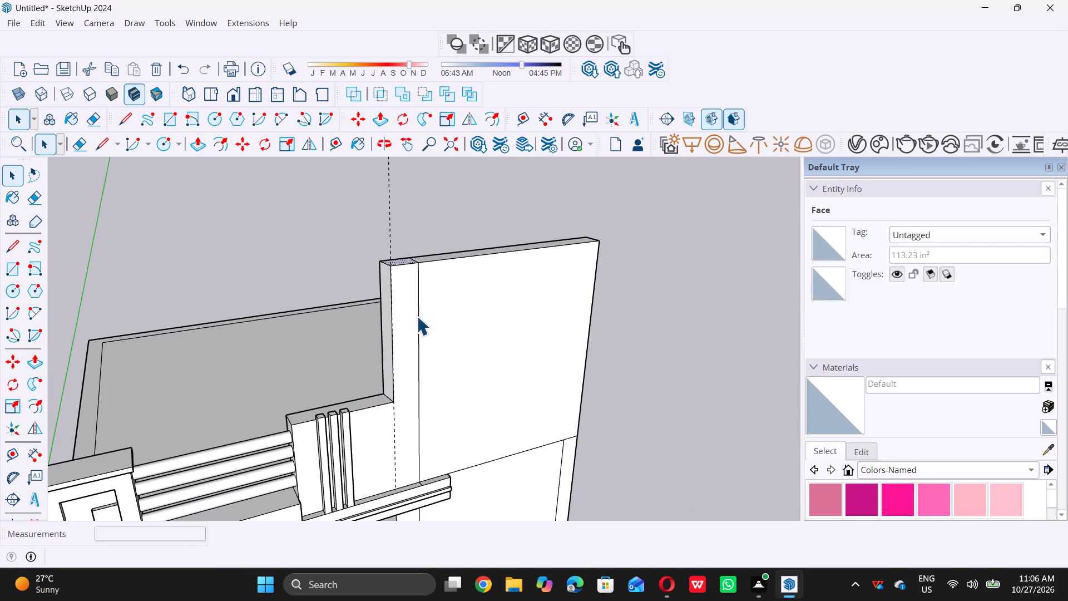
{"action": "scroll", "coordinate": [417, 316], "scroll_direction": "down", "scroll_amount": 5}
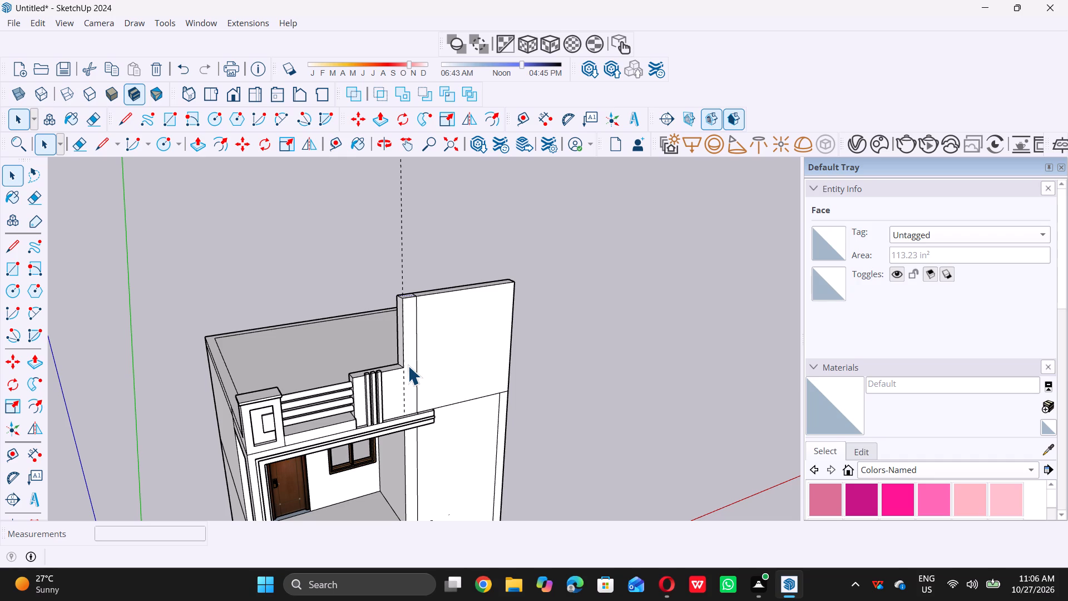
{"action": "scroll", "coordinate": [350, 332], "scroll_direction": "down", "scroll_amount": 12}
{"action": "middle_click_drag", "start_coordinate": [362, 304], "coordinate": [315, 275]}
{"action": "scroll", "coordinate": [390, 317], "scroll_direction": "up", "scroll_amount": 4}
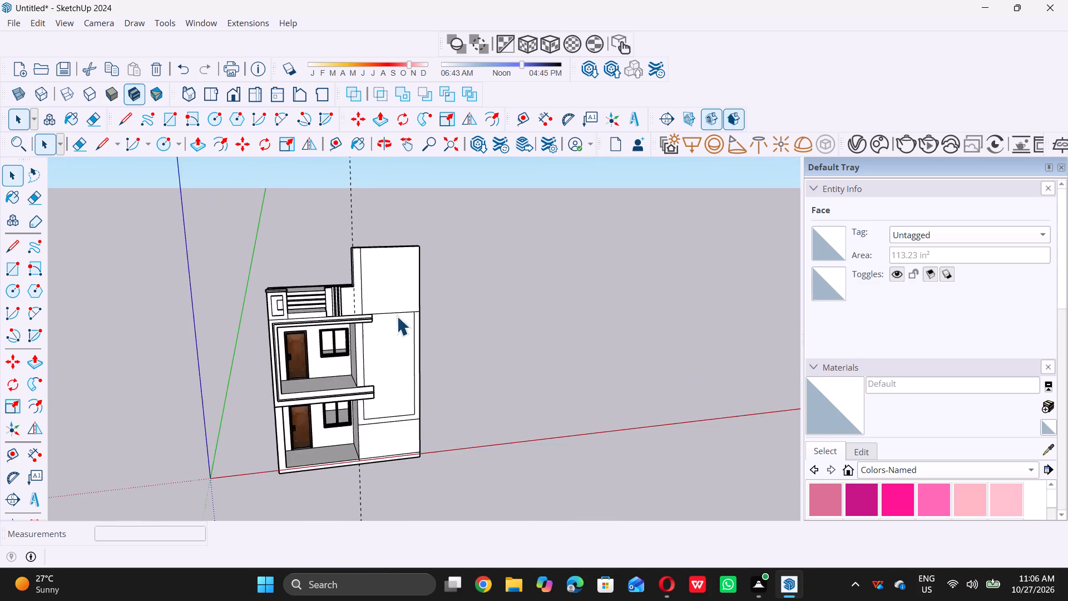
{"action": "scroll", "coordinate": [397, 316], "scroll_direction": "up", "scroll_amount": 4}
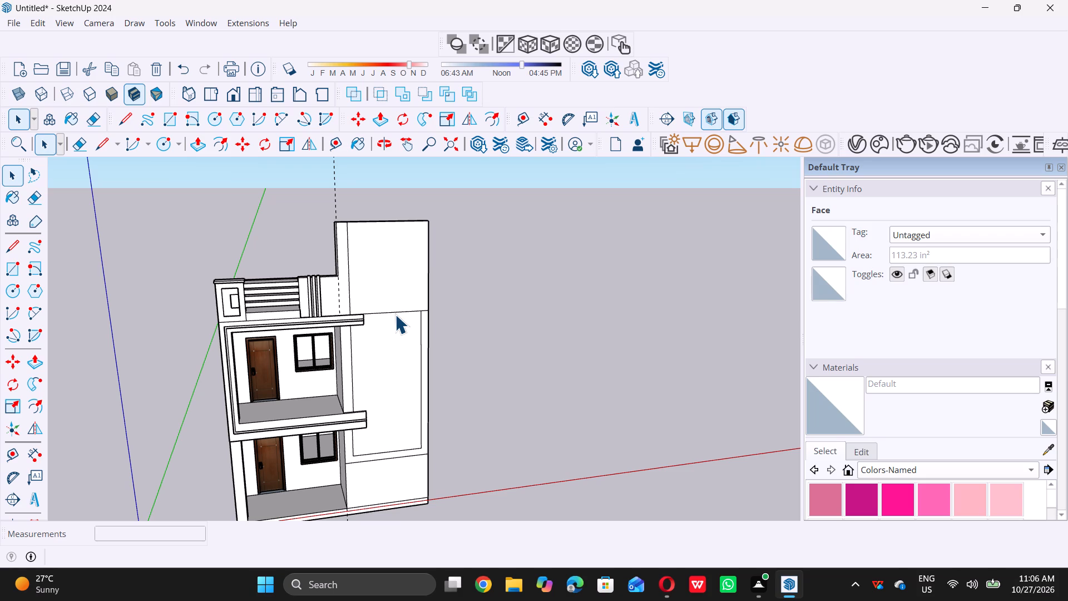
{"action": "scroll", "coordinate": [401, 316], "scroll_direction": "down", "scroll_amount": 4}
{"action": "middle_click_drag", "start_coordinate": [329, 252], "coordinate": [371, 273]}
{"action": "scroll", "coordinate": [365, 279], "scroll_direction": "up", "scroll_amount": 5}
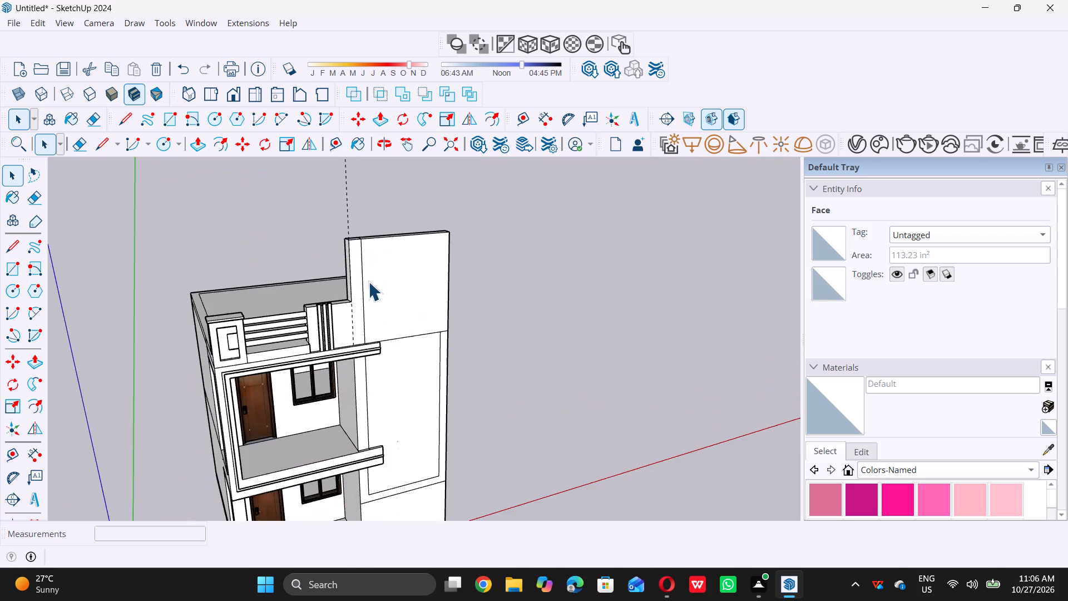
{"action": "scroll", "coordinate": [363, 277], "scroll_direction": "up", "scroll_amount": 2}
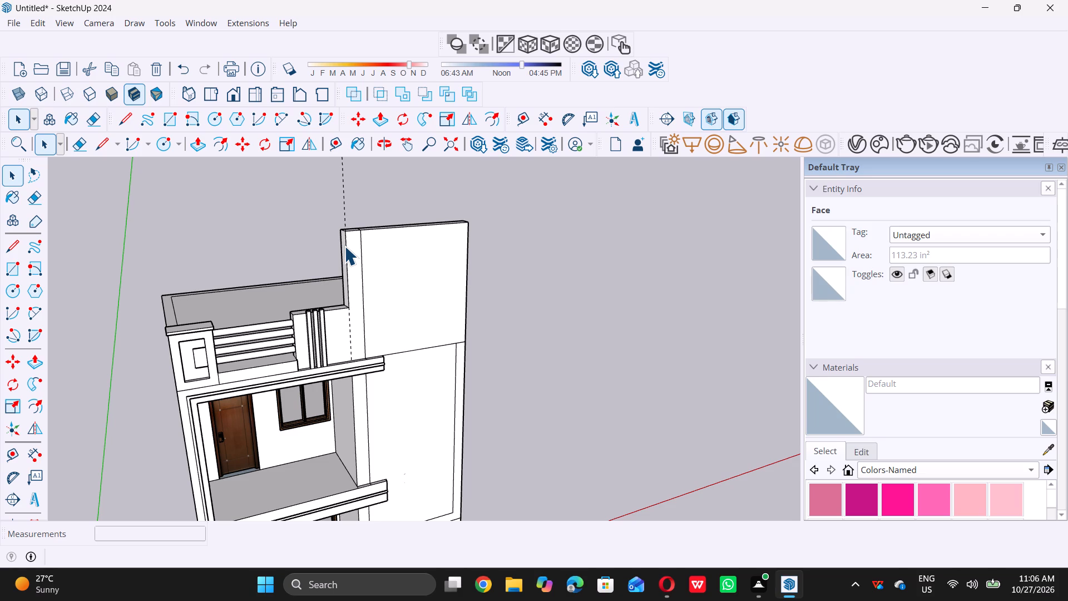
{"action": "scroll", "coordinate": [335, 292], "scroll_direction": "down", "scroll_amount": 2}
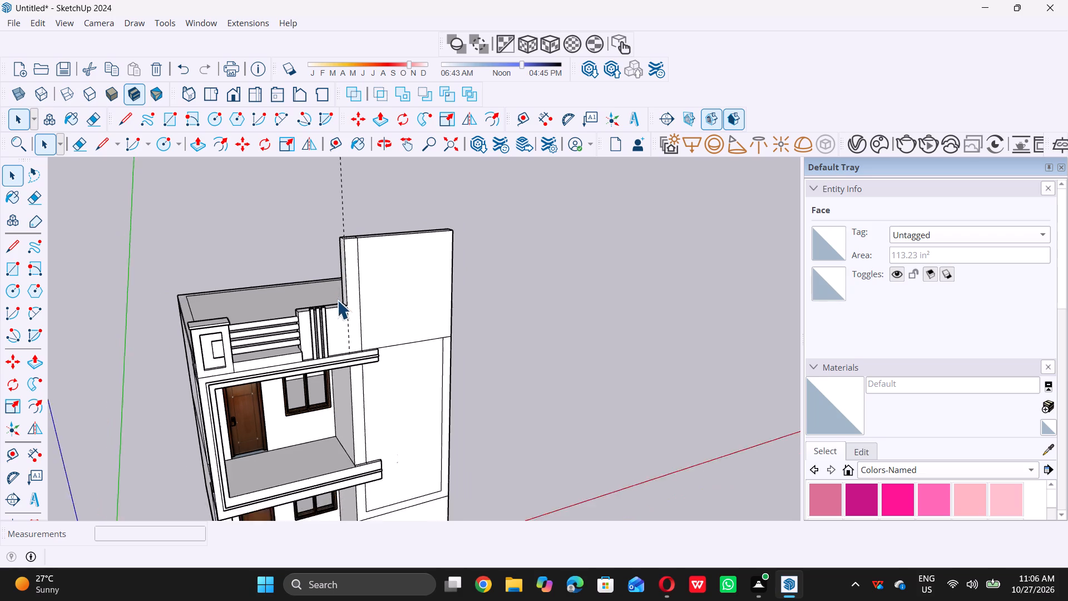
{"action": "scroll", "coordinate": [337, 300], "scroll_direction": "down", "scroll_amount": 1}
{"action": "middle_click_drag", "start_coordinate": [349, 303], "coordinate": [325, 280]}
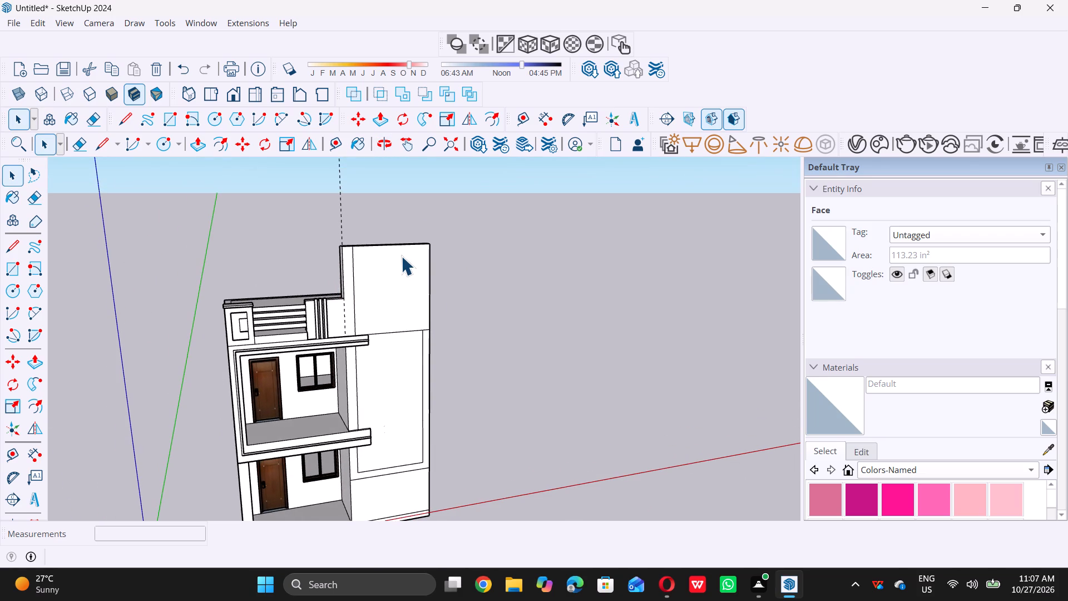
Place a horizontal guide on the tall wall's front face, 9" below its top edge.
{"action": "scroll", "coordinate": [400, 250], "scroll_direction": "up", "scroll_amount": 4}
{"action": "key", "text": "t"}
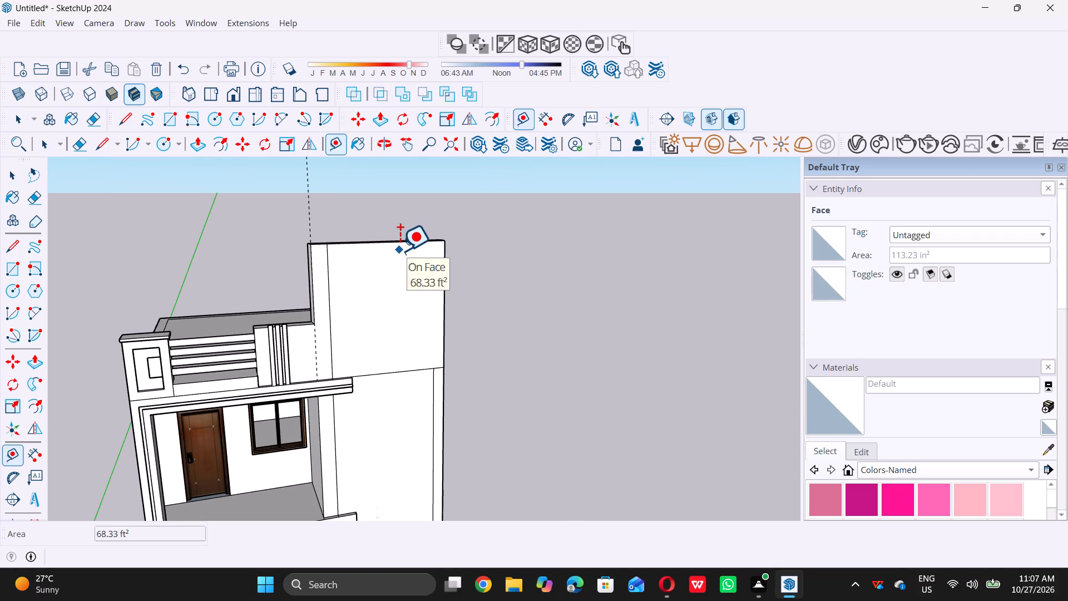
{"action": "left_click", "coordinate": [384, 241]}
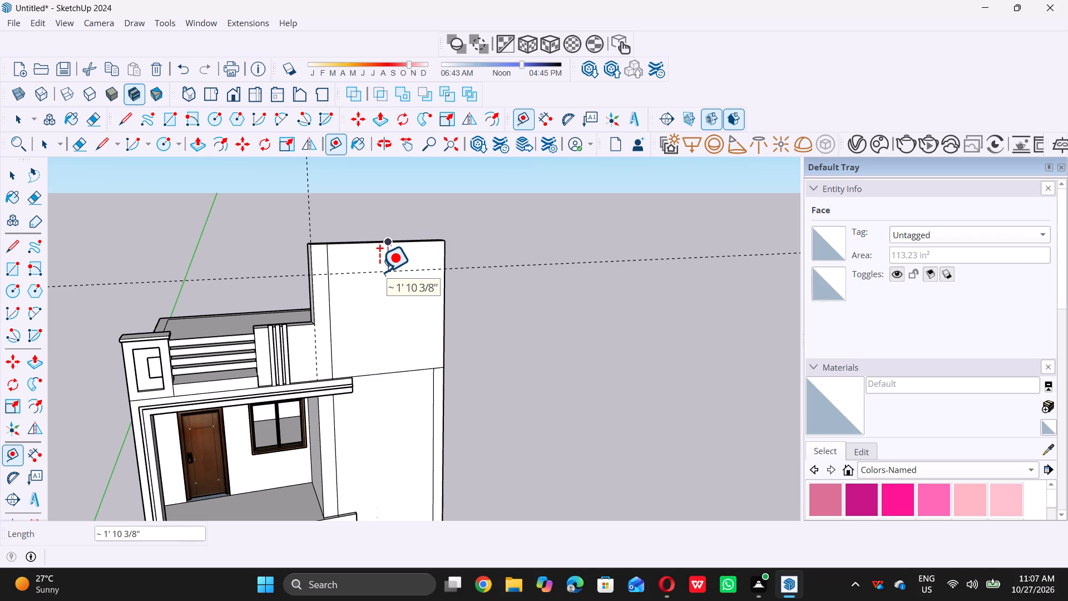
{"action": "key", "text": "9"}
{"action": "key", "text": "shift+quotedbl"}
{"action": "key", "text": "Return"}
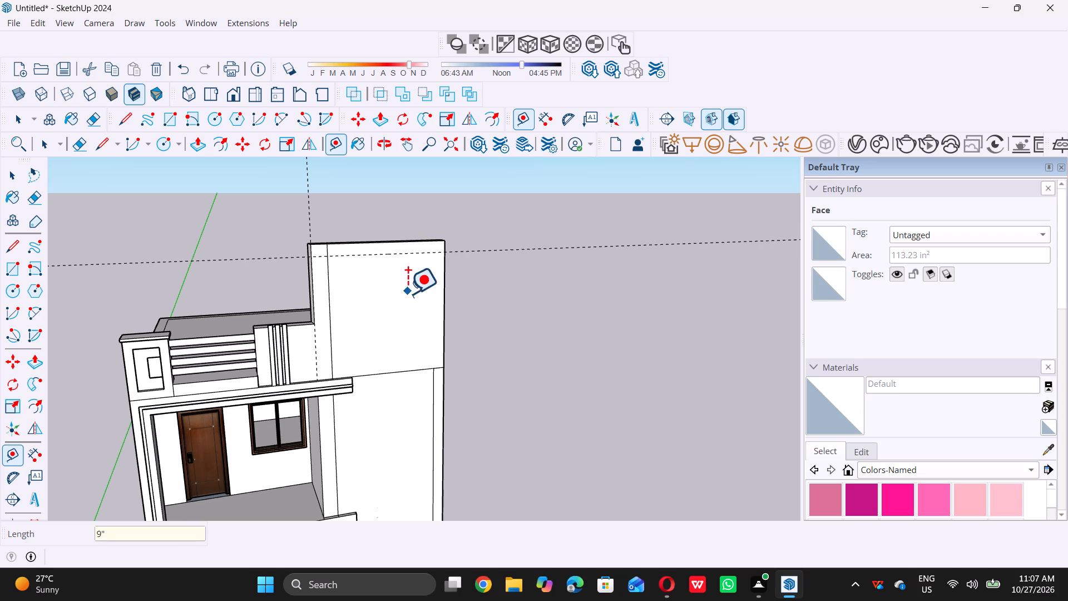
Place a vertical guide on the tall wall's front face, 9" in from its outer side edge.
{"action": "left_click", "coordinate": [441, 294]}
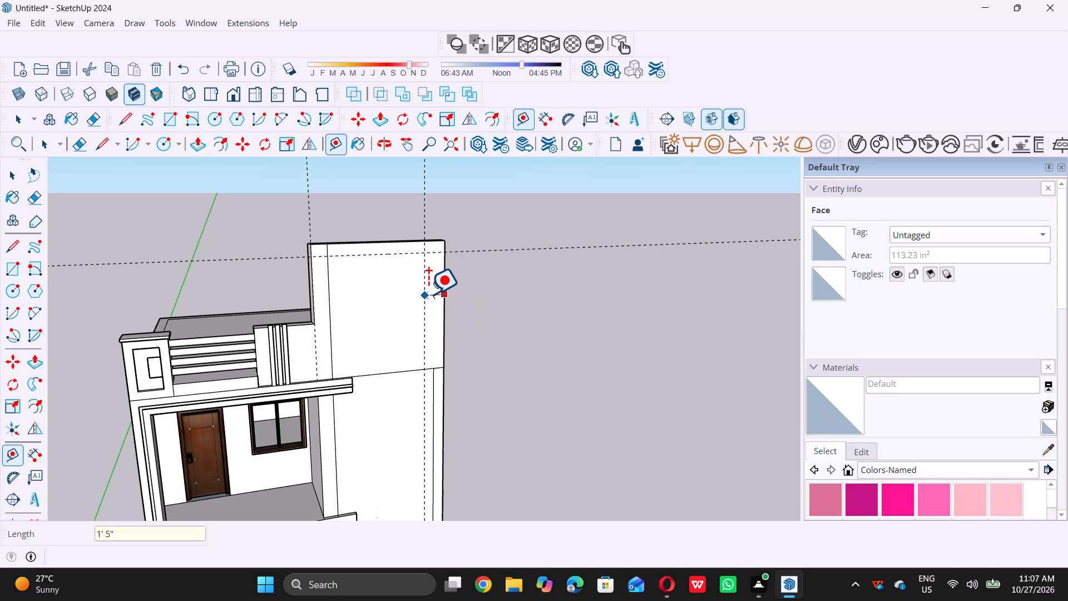
{"action": "key", "text": "9"}
{"action": "key", "text": "shift+quotedbl"}
{"action": "key", "text": "Return"}
{"action": "key", "text": "space"}
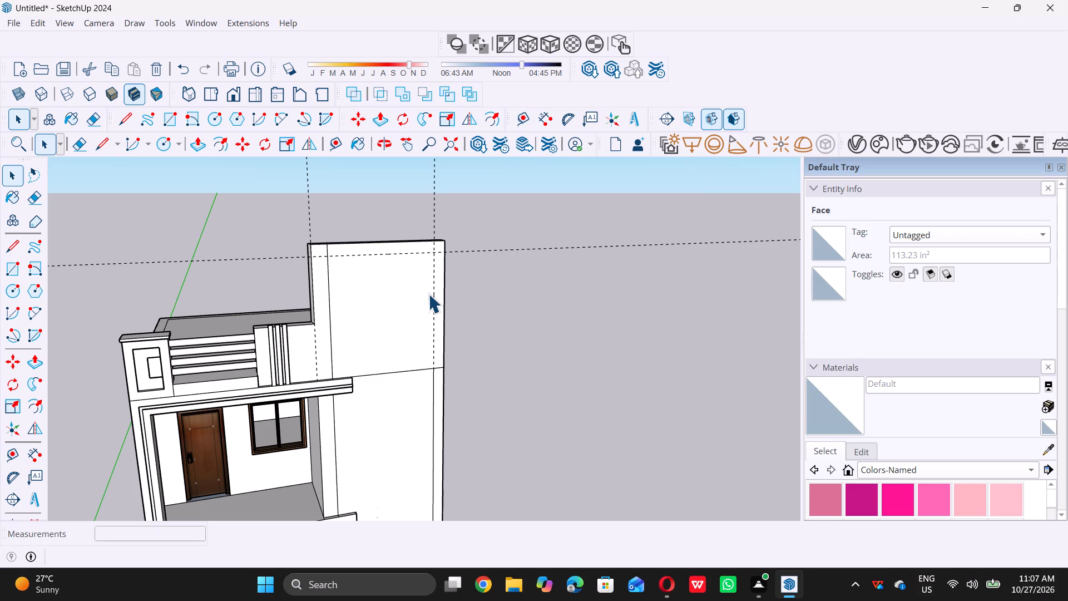
Draw a rectangle about 7' 3/4" by 8' on the tall wall's face, from the guides' intersection to the inner vertical line's end at floor-line level.
{"action": "scroll", "coordinate": [428, 294], "scroll_direction": "down", "scroll_amount": 4}
{"action": "middle_click_drag", "start_coordinate": [433, 303], "coordinate": [392, 299]}
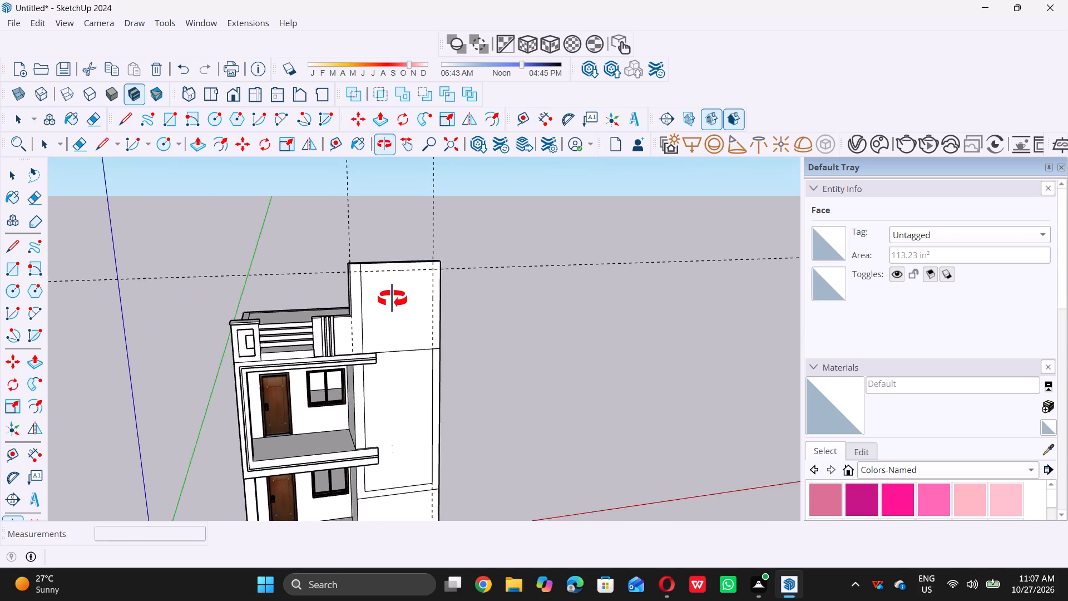
{"action": "middle_click_drag", "start_coordinate": [392, 299], "coordinate": [369, 300]}
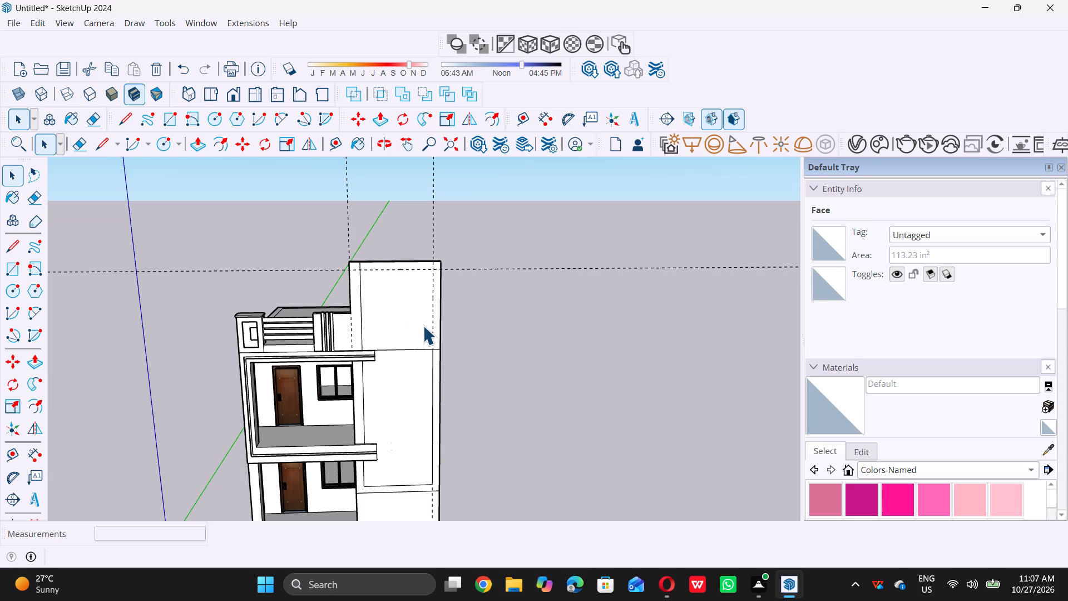
{"action": "key", "text": "space"}
{"action": "type", "text": "r"}
{"action": "scroll", "coordinate": [422, 325], "scroll_direction": "up", "scroll_amount": 4}
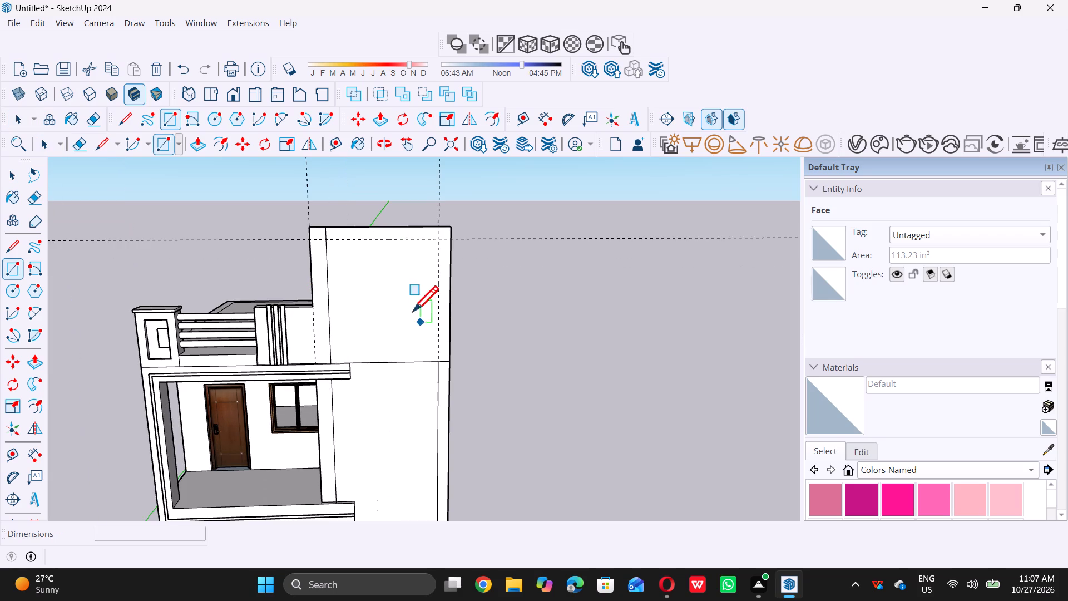
{"action": "left_click", "coordinate": [440, 239]}
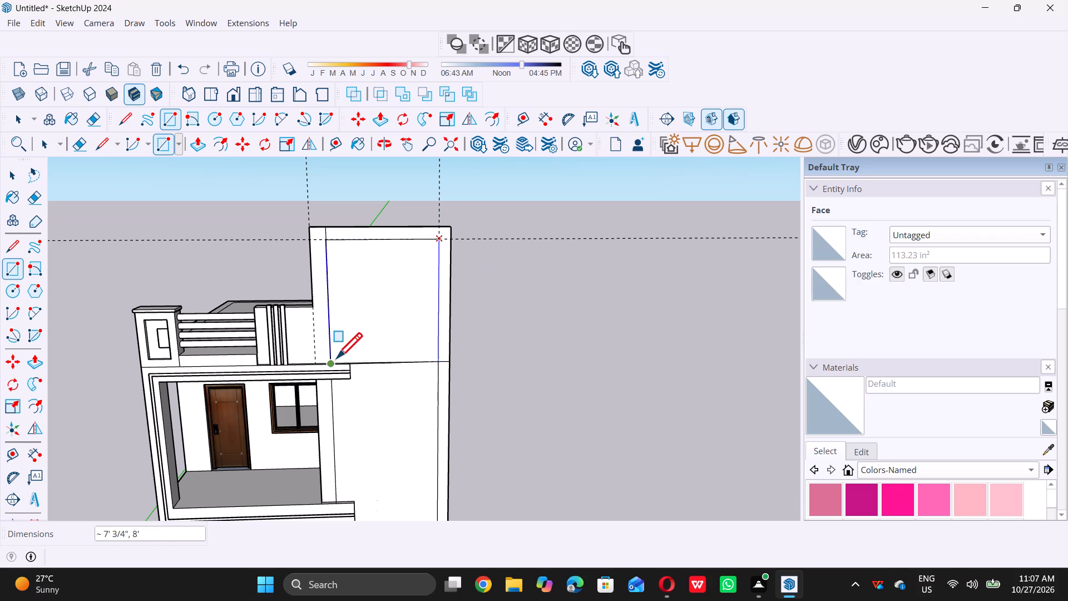
{"action": "left_click", "coordinate": [334, 358]}
{"action": "key", "text": "space"}
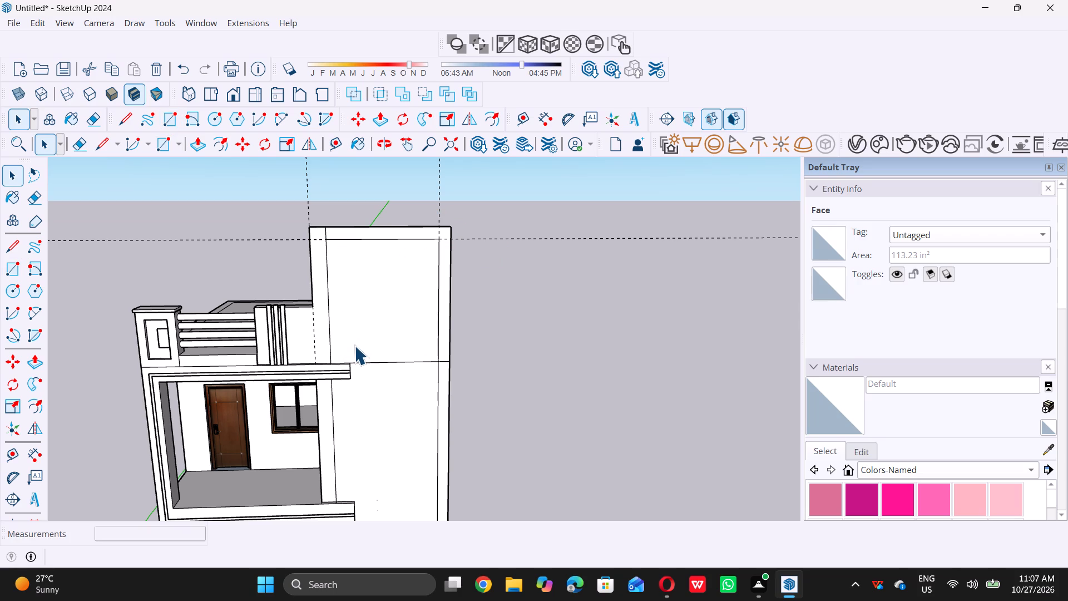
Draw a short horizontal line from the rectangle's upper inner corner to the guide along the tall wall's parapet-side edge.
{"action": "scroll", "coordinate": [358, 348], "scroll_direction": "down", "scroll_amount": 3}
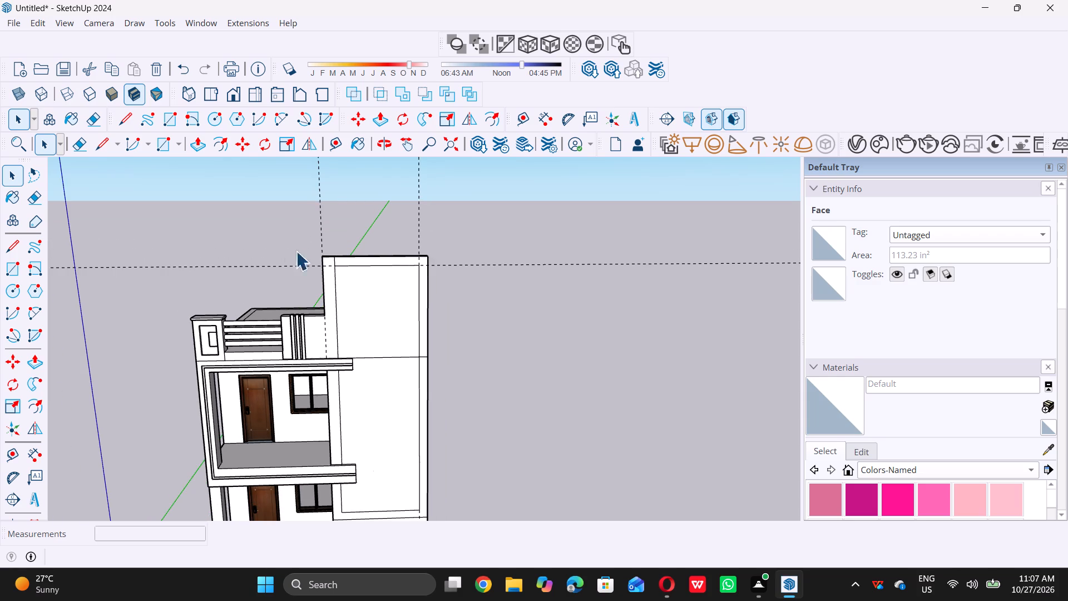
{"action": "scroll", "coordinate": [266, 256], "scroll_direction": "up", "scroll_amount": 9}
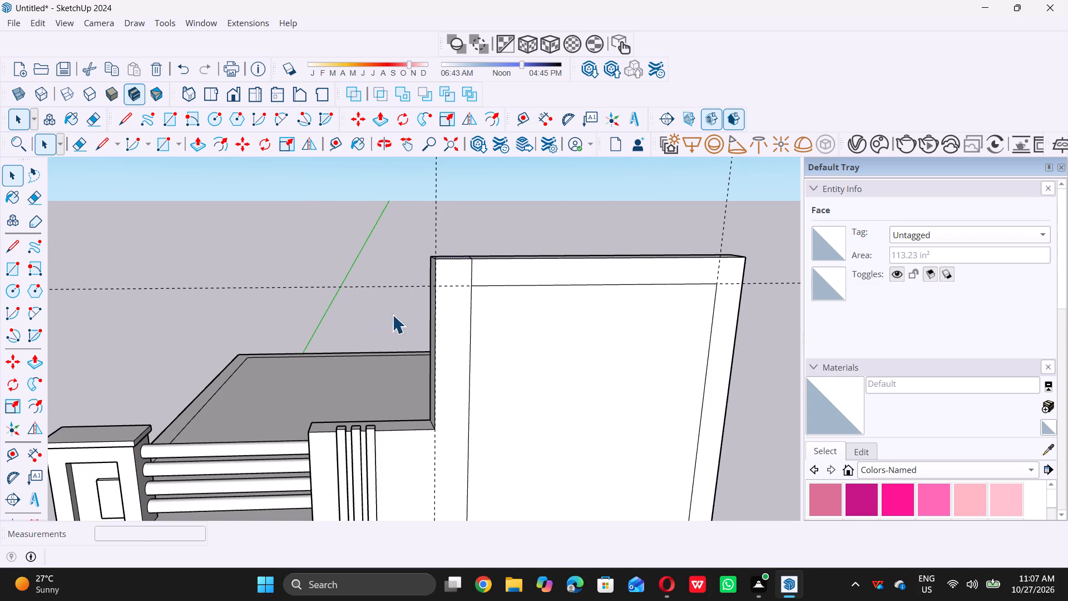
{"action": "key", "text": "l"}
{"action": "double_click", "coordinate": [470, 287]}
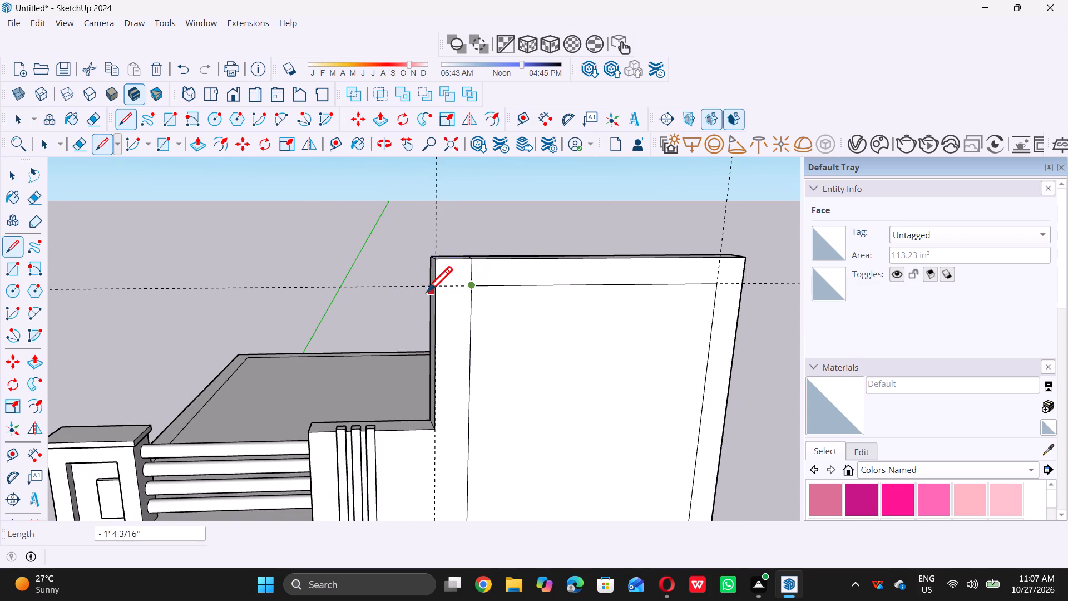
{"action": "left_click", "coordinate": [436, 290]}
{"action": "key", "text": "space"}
Delete all guides from the model.
{"action": "scroll", "coordinate": [433, 315], "scroll_direction": "down", "scroll_amount": 4}
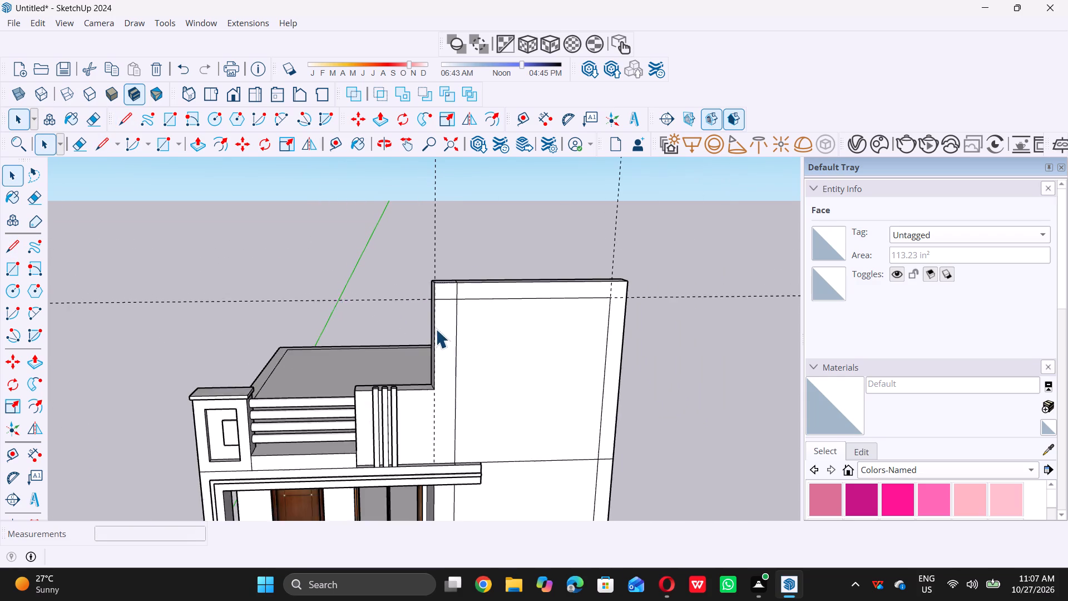
{"action": "scroll", "coordinate": [436, 329], "scroll_direction": "down", "scroll_amount": 3}
{"action": "middle_click_drag", "start_coordinate": [517, 296], "coordinate": [432, 285]}
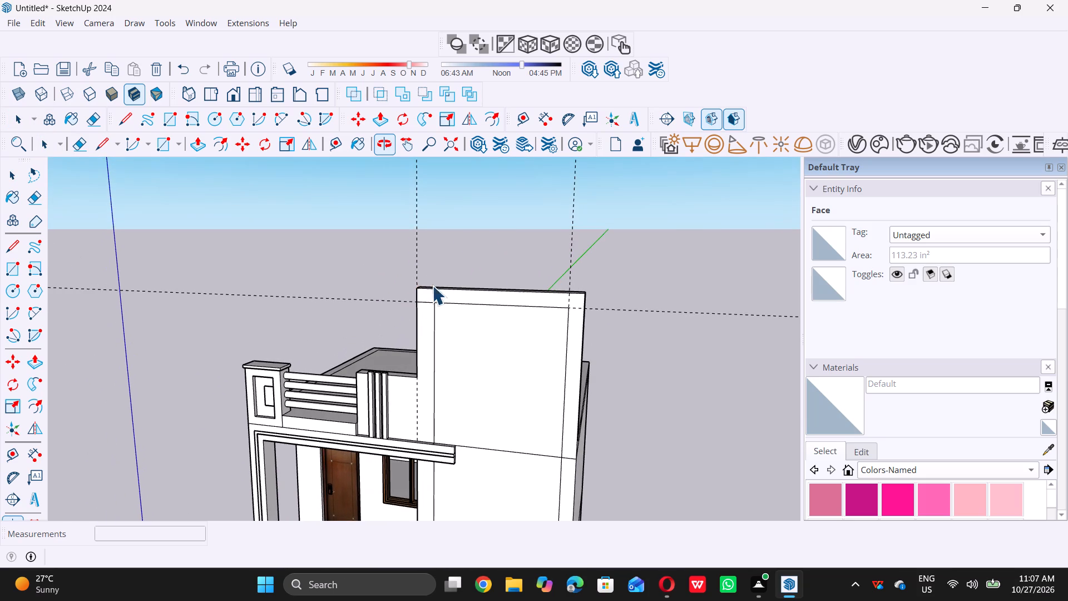
{"action": "left_click", "coordinate": [37, 24]}
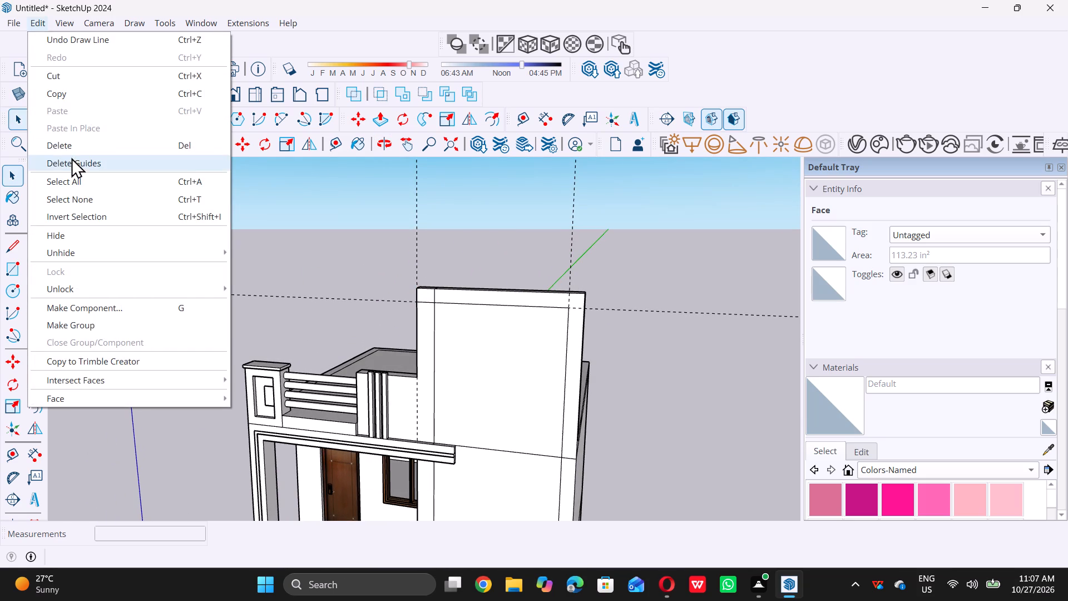
{"action": "left_click", "coordinate": [73, 161]}
Examine the tall wall's outlined front face and the adjoining parapet from several angles.
{"action": "scroll", "coordinate": [422, 333], "scroll_direction": "down", "scroll_amount": 2}
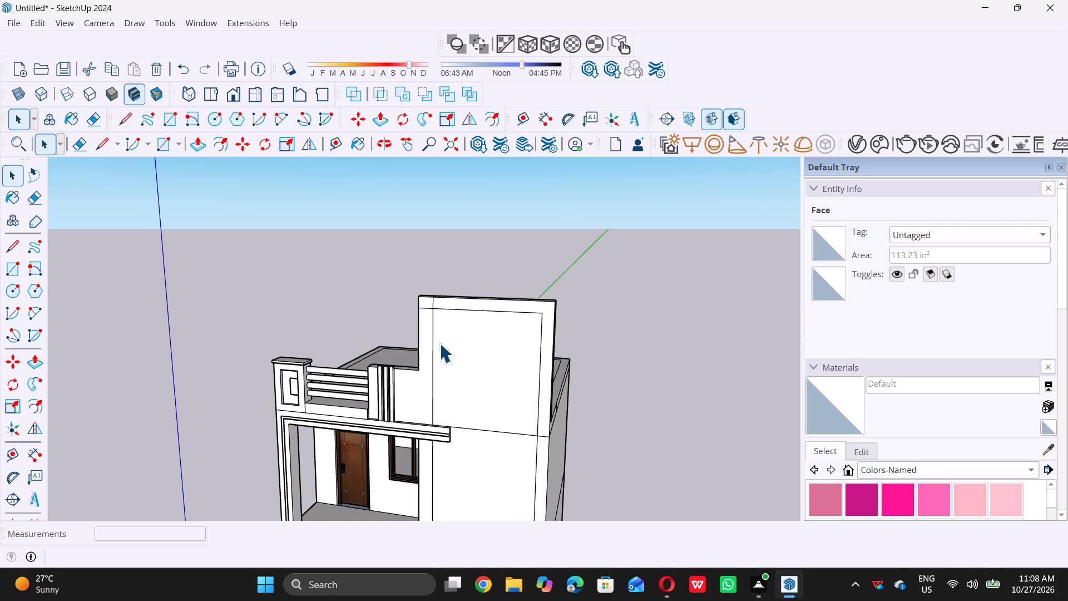
{"action": "scroll", "coordinate": [448, 347], "scroll_direction": "down", "scroll_amount": 3}
{"action": "middle_click_drag", "start_coordinate": [415, 326], "coordinate": [421, 324]}
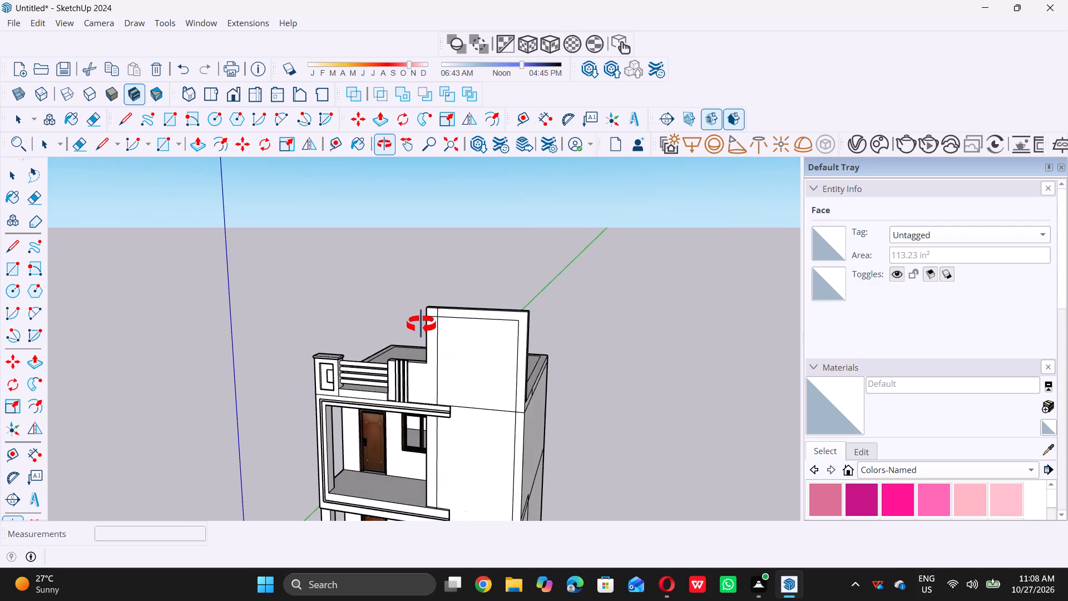
{"action": "middle_click_drag", "start_coordinate": [421, 324], "coordinate": [442, 326]}
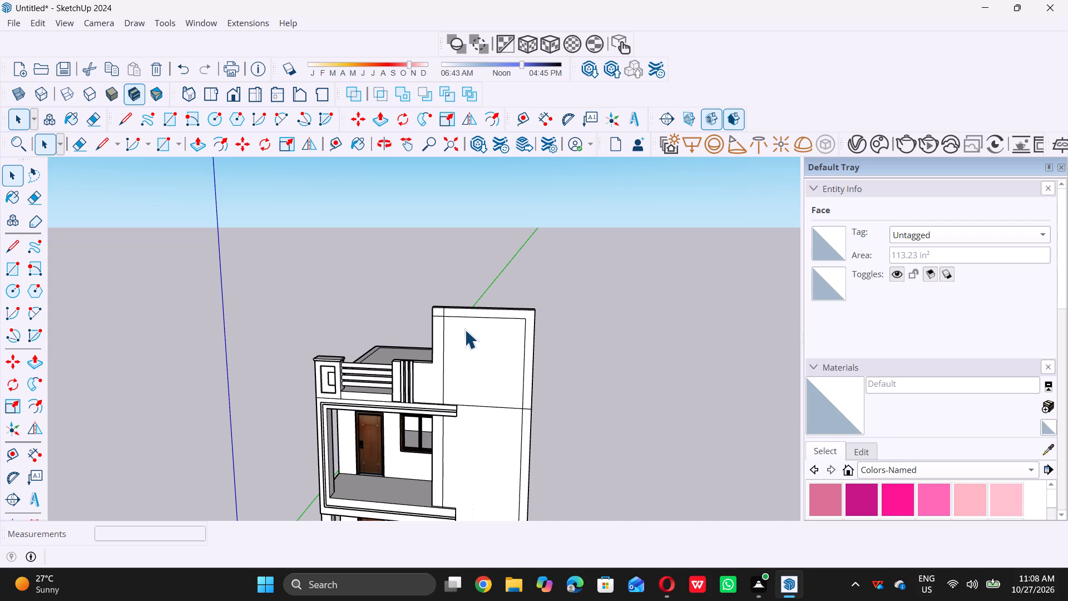
{"action": "middle_click_drag", "start_coordinate": [453, 328], "coordinate": [447, 311]}
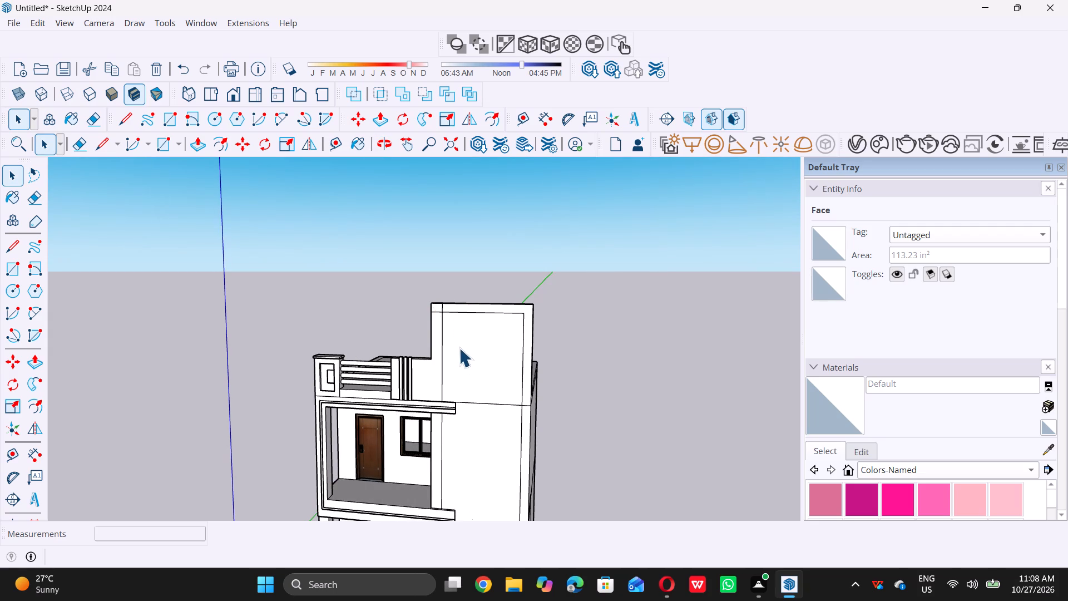
{"action": "scroll", "coordinate": [461, 306], "scroll_direction": "up", "scroll_amount": 5}
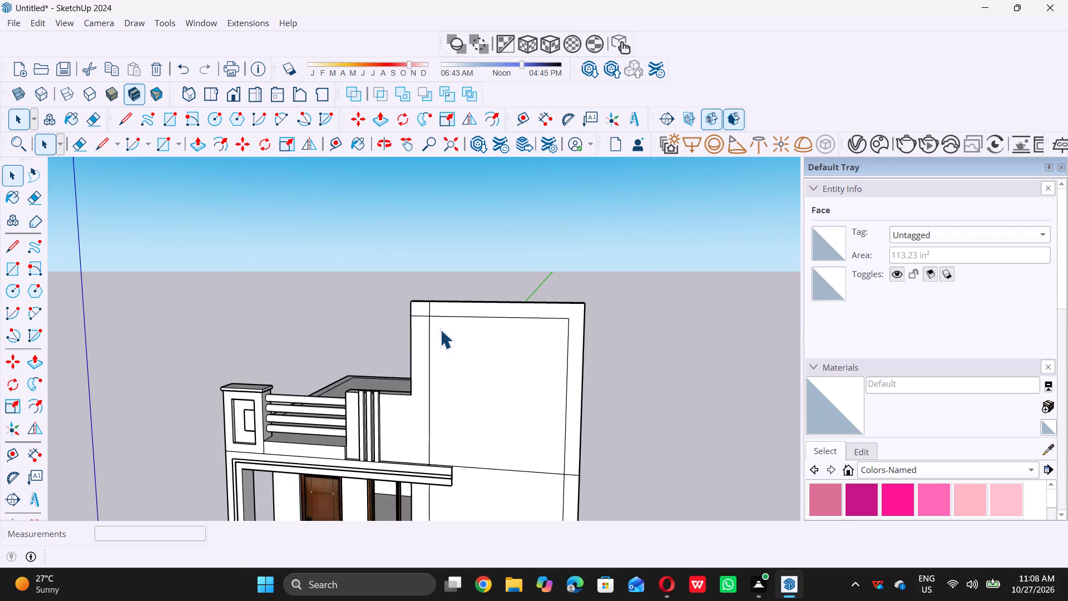
{"action": "middle_click_drag", "start_coordinate": [418, 332], "coordinate": [444, 339]}
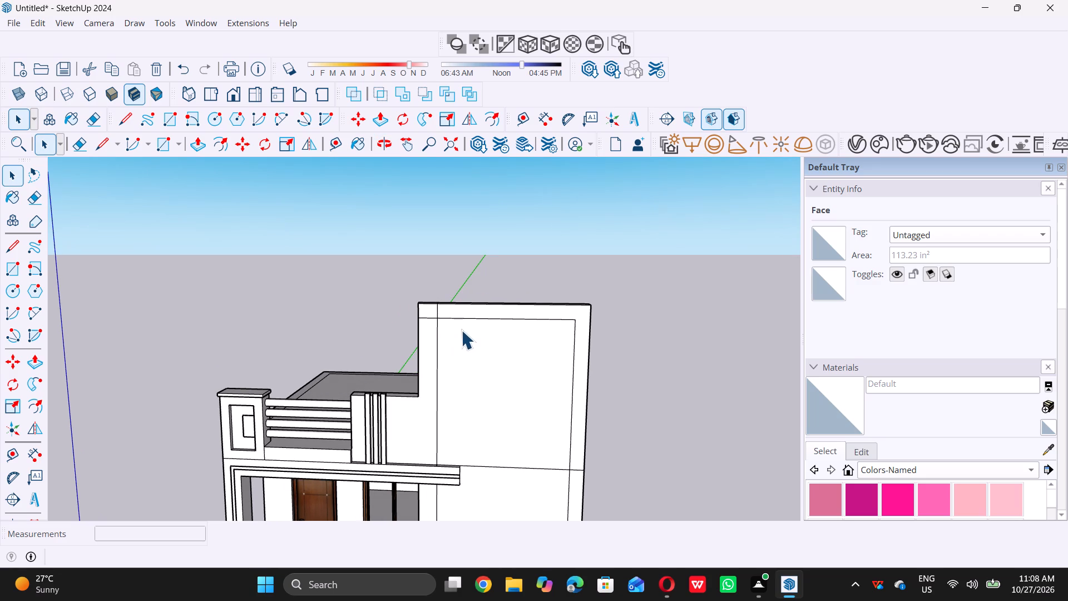
{"action": "middle_click_drag", "start_coordinate": [413, 351], "coordinate": [435, 351]}
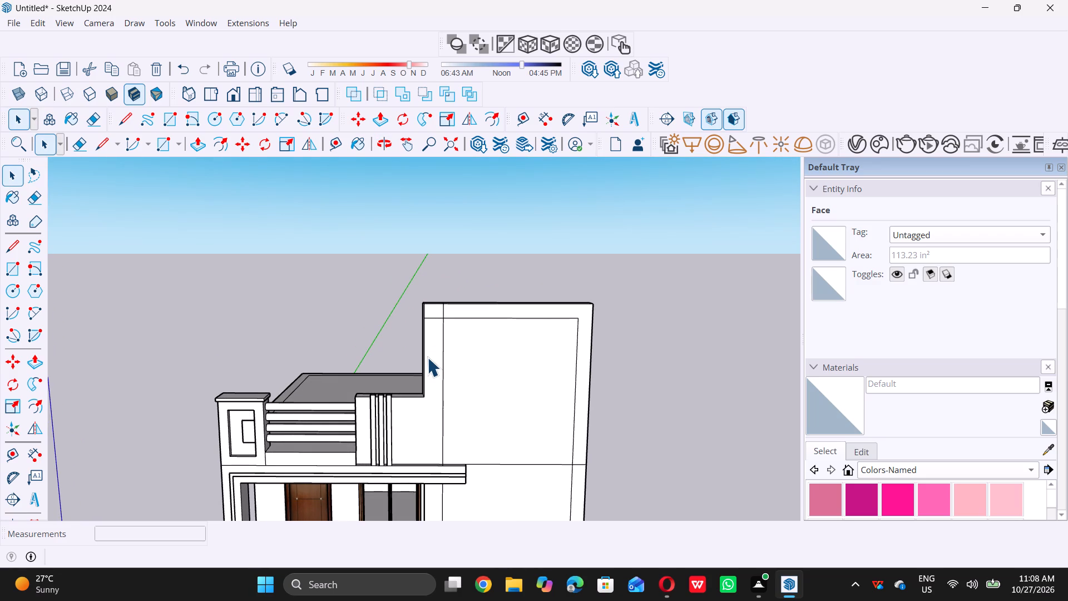
{"action": "scroll", "coordinate": [475, 315], "scroll_direction": "up", "scroll_amount": 1}
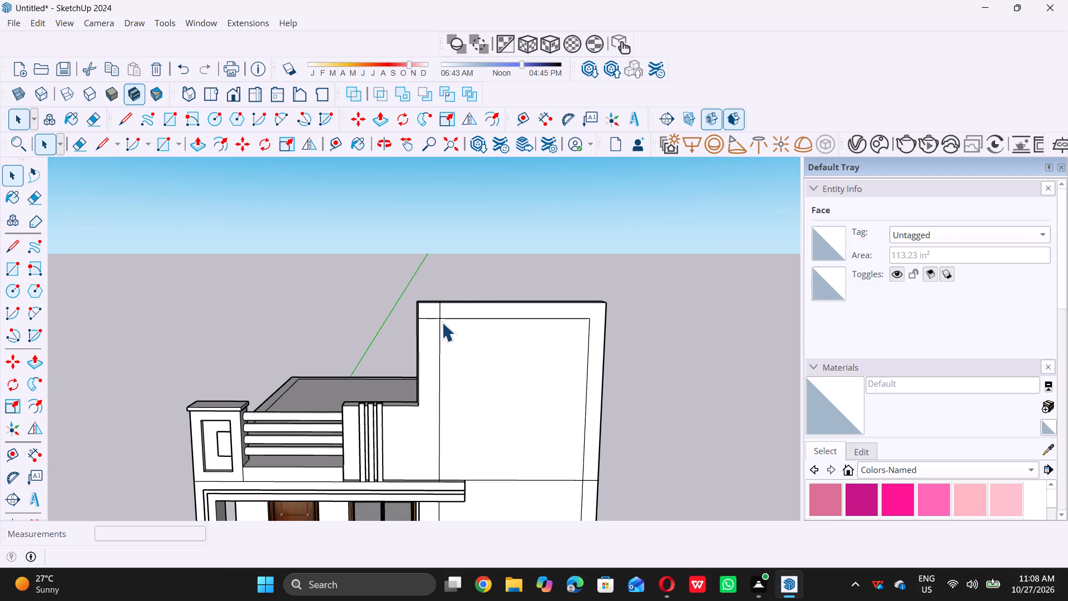
{"action": "key", "text": "e"}
{"action": "key", "text": "space"}
From the corner where parapet meets tall wall, draw a short horizontal line to the inner vertical line and a vertical line down to the floor line.
{"action": "key", "text": "l"}
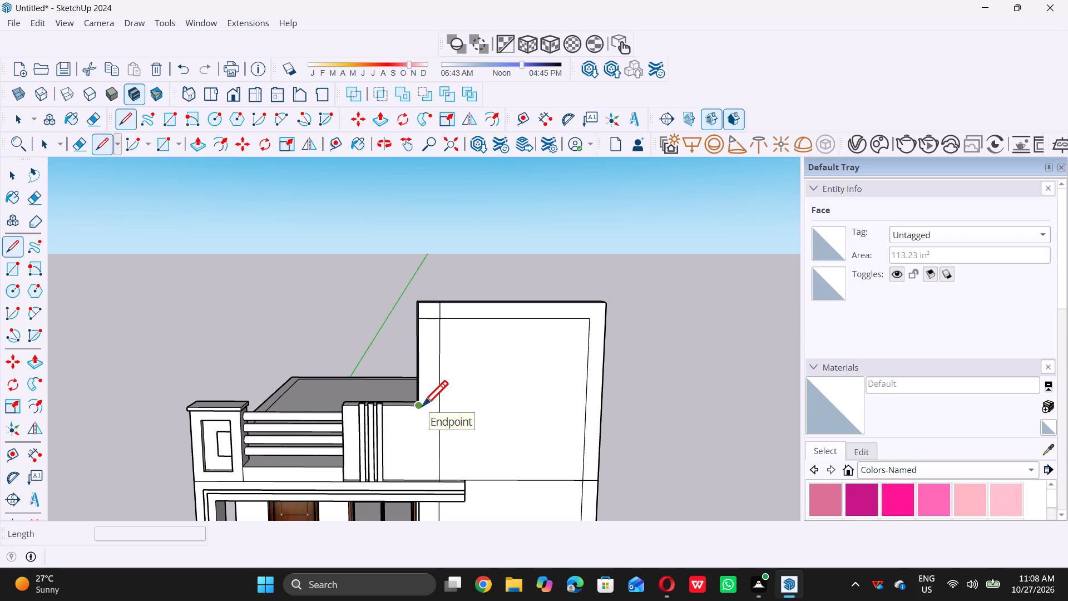
{"action": "left_click", "coordinate": [422, 406]}
{"action": "left_click", "coordinate": [438, 410]}
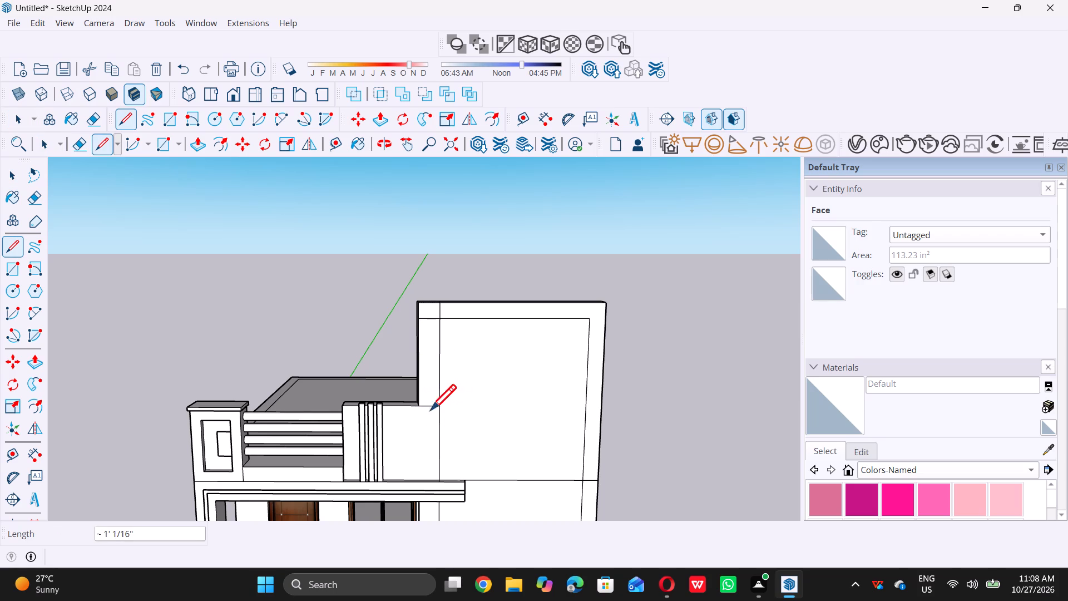
{"action": "left_click", "coordinate": [418, 405]}
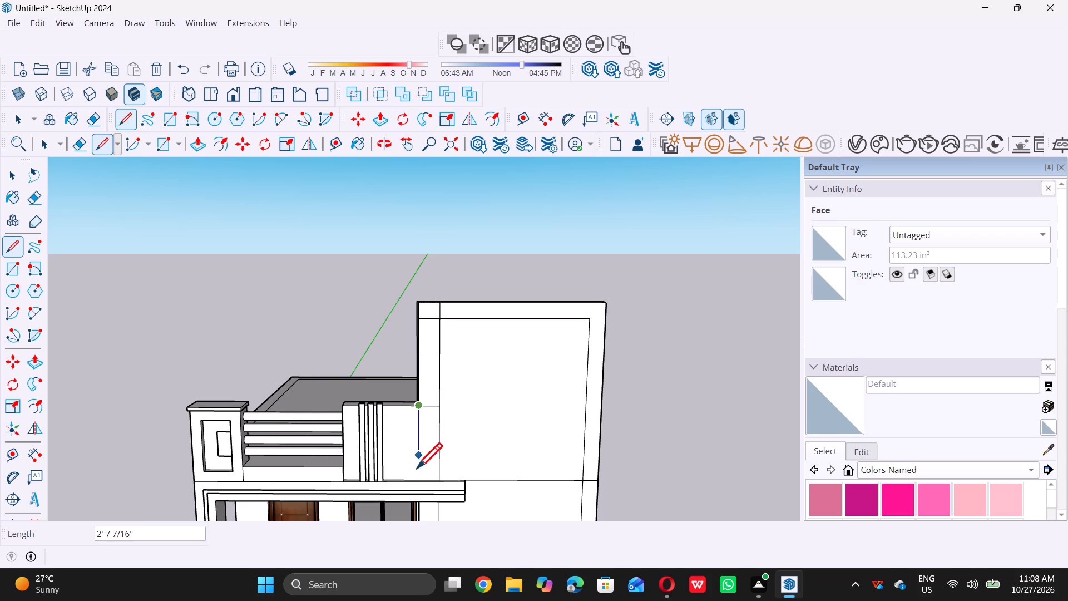
{"action": "double_click", "coordinate": [418, 477]}
{"action": "key", "text": "space"}
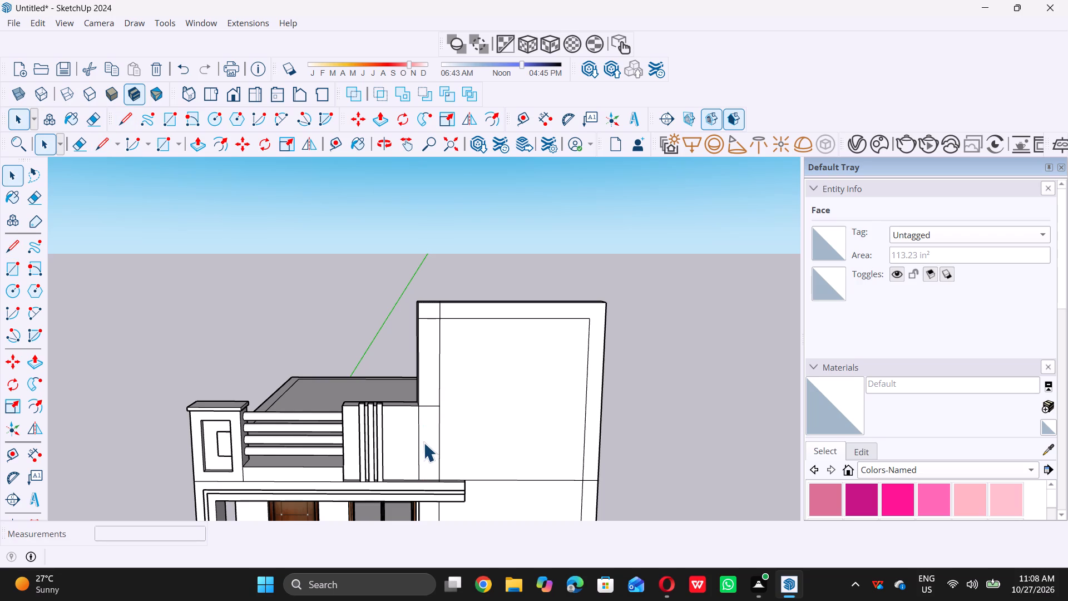
Erase the short horizontal line at parapet-top level and the extra line segments around the panel's upper inner corner, leaving a clean border.
{"action": "key", "text": "e"}
{"action": "scroll", "coordinate": [433, 429], "scroll_direction": "up", "scroll_amount": 5}
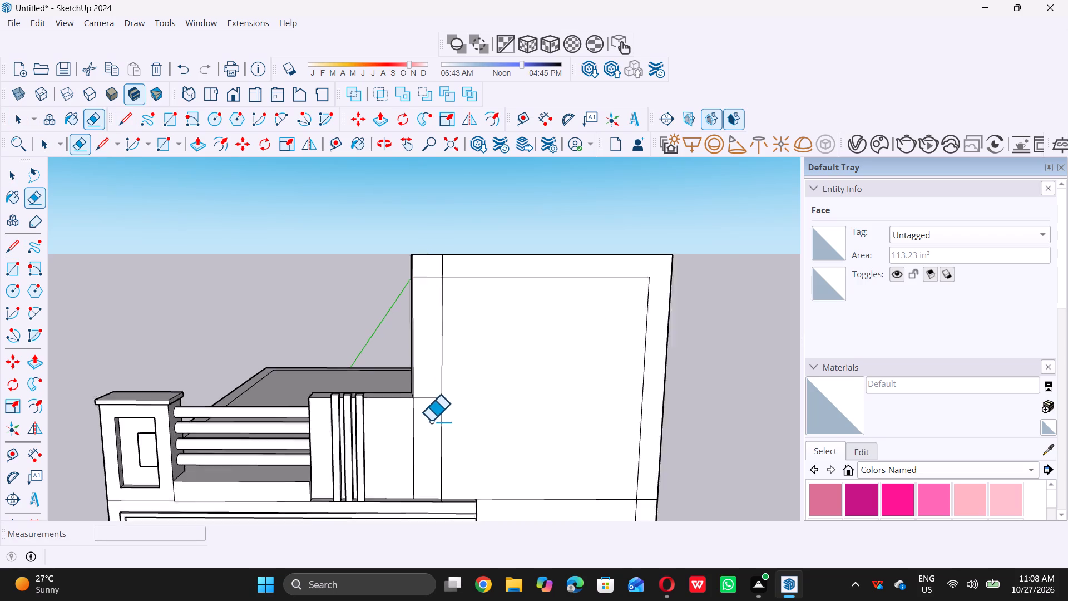
{"action": "left_click", "coordinate": [429, 393]}
{"action": "key", "text": "space"}
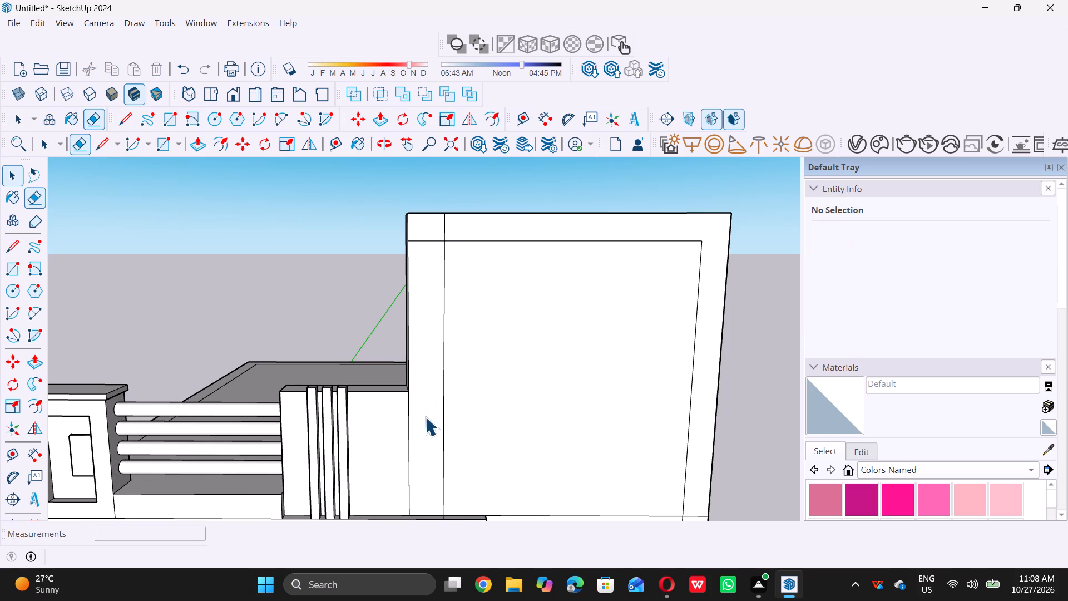
{"action": "key", "text": "e"}
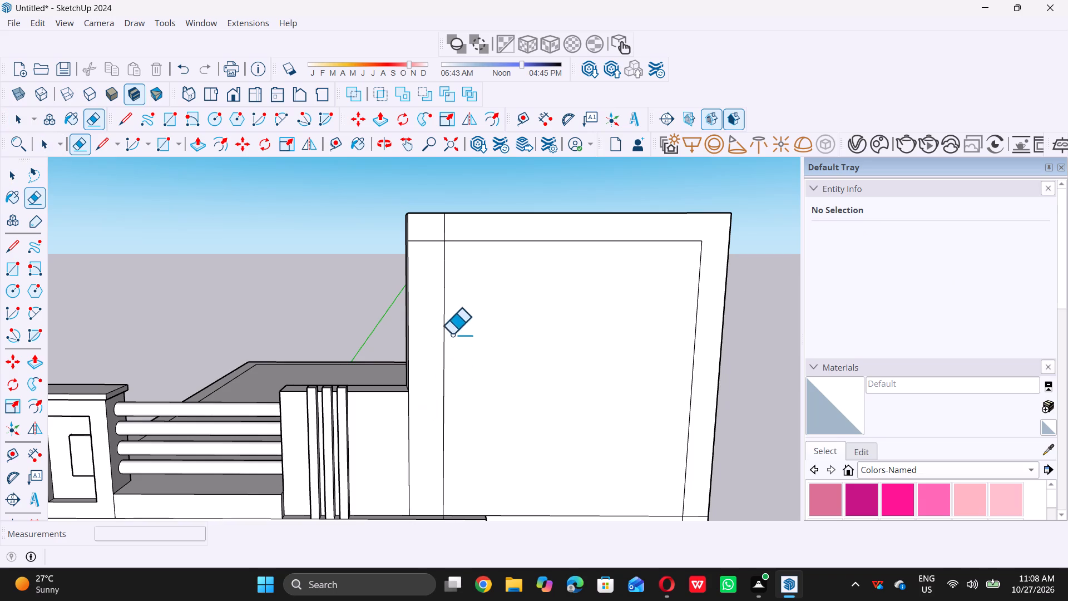
{"action": "scroll", "coordinate": [424, 241], "scroll_direction": "up", "scroll_amount": 3}
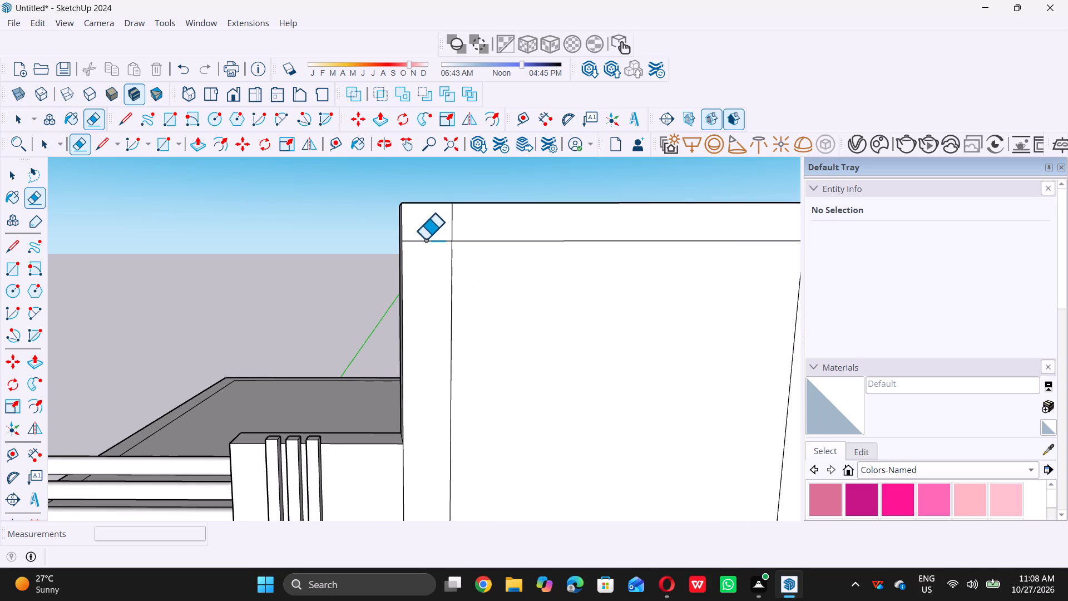
{"action": "left_click", "coordinate": [425, 239]}
{"action": "left_click", "coordinate": [452, 230]}
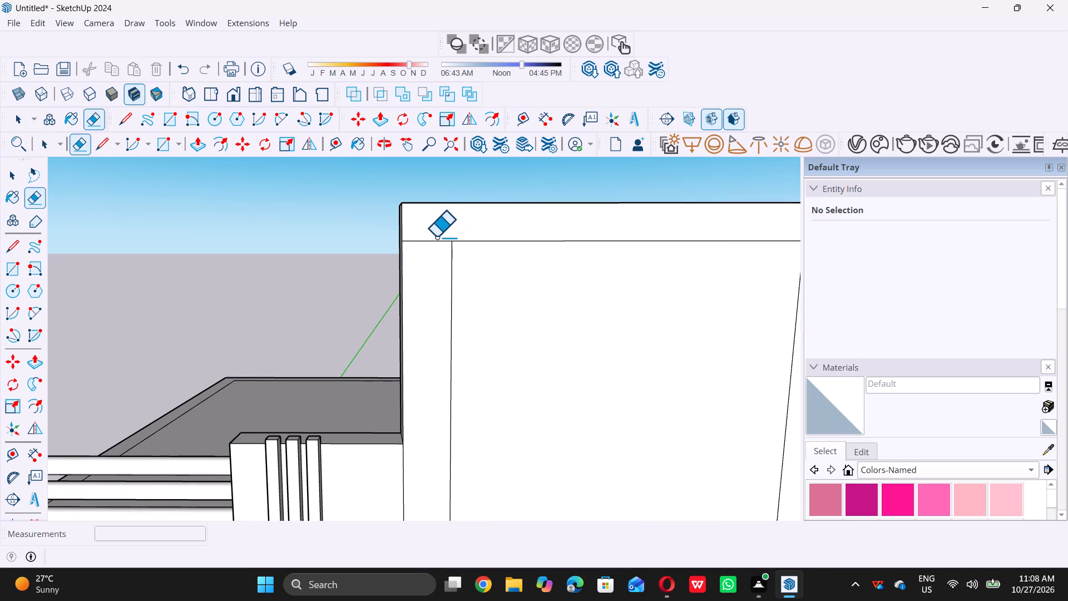
{"action": "left_click", "coordinate": [434, 239]}
{"action": "scroll", "coordinate": [429, 243], "scroll_direction": "up", "scroll_amount": 4}
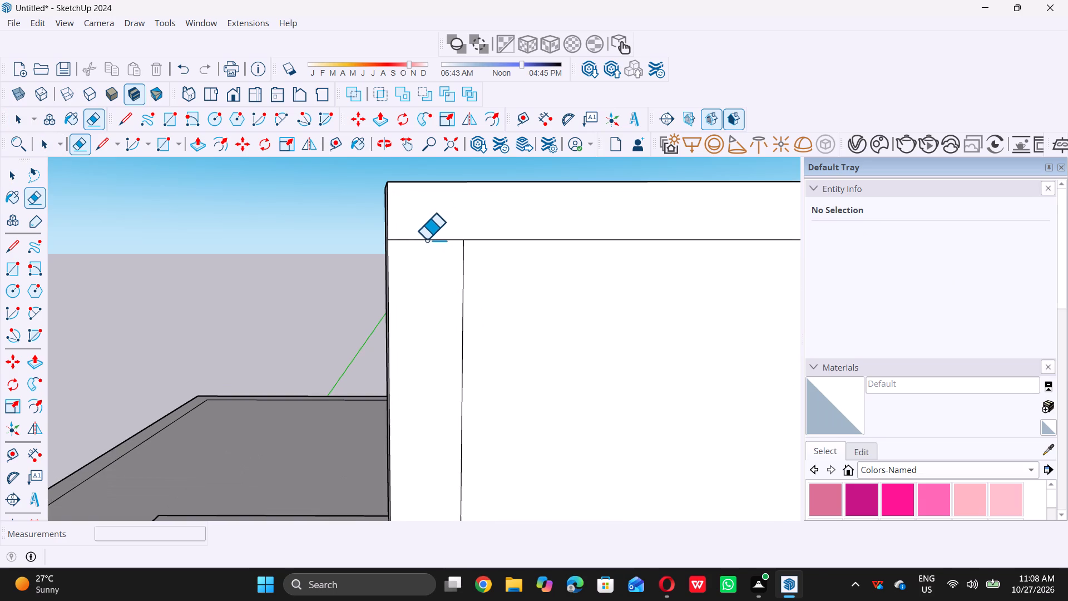
{"action": "left_click", "coordinate": [426, 239]}
{"action": "key", "text": "space"}
{"action": "scroll", "coordinate": [451, 318], "scroll_direction": "down", "scroll_amount": 9}
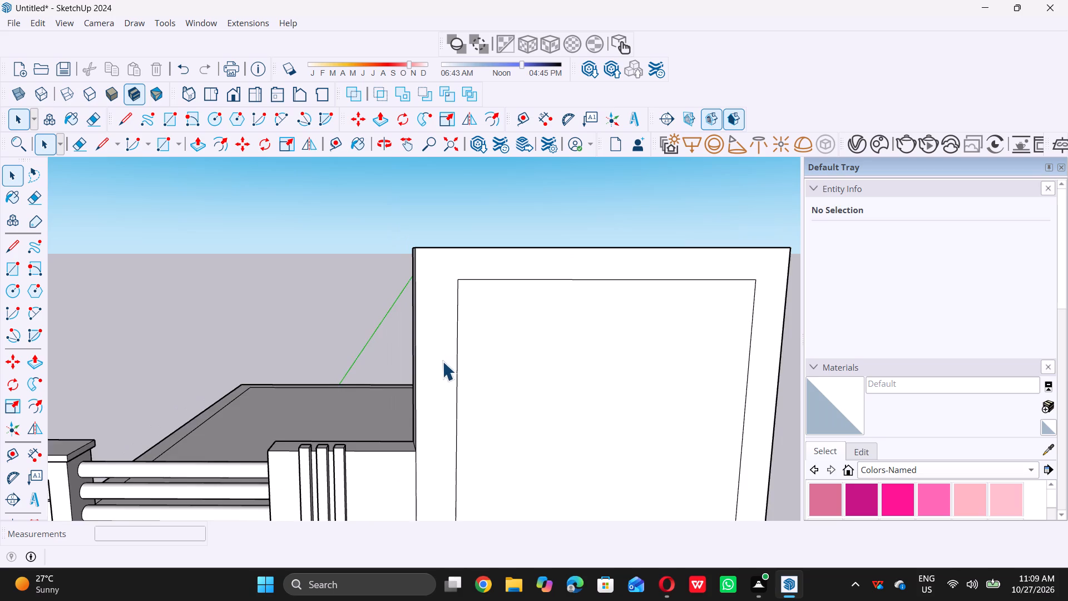
{"action": "scroll", "coordinate": [442, 361], "scroll_direction": "down", "scroll_amount": 6}
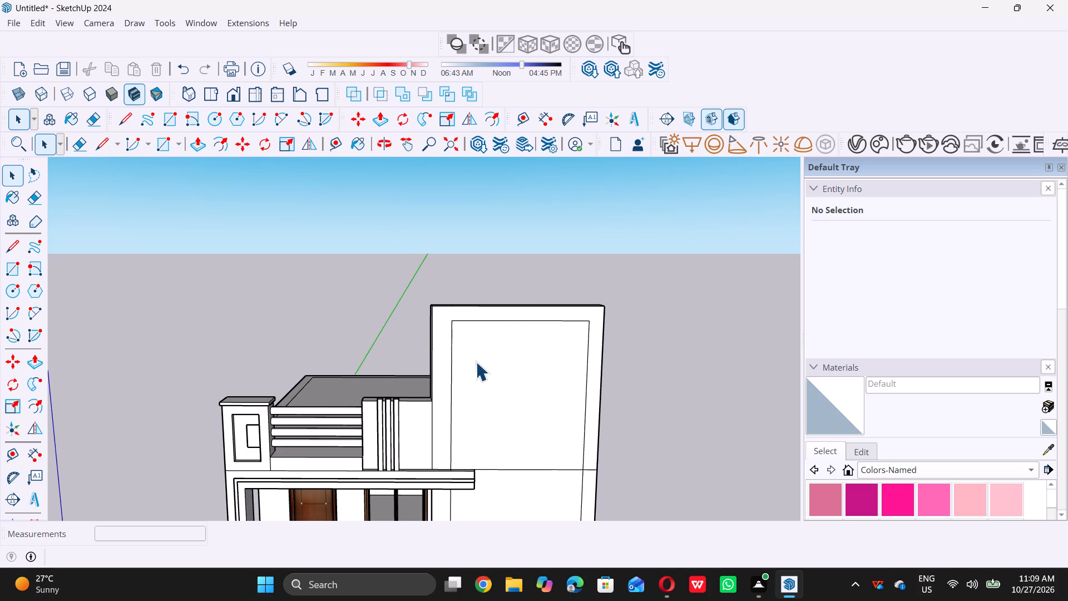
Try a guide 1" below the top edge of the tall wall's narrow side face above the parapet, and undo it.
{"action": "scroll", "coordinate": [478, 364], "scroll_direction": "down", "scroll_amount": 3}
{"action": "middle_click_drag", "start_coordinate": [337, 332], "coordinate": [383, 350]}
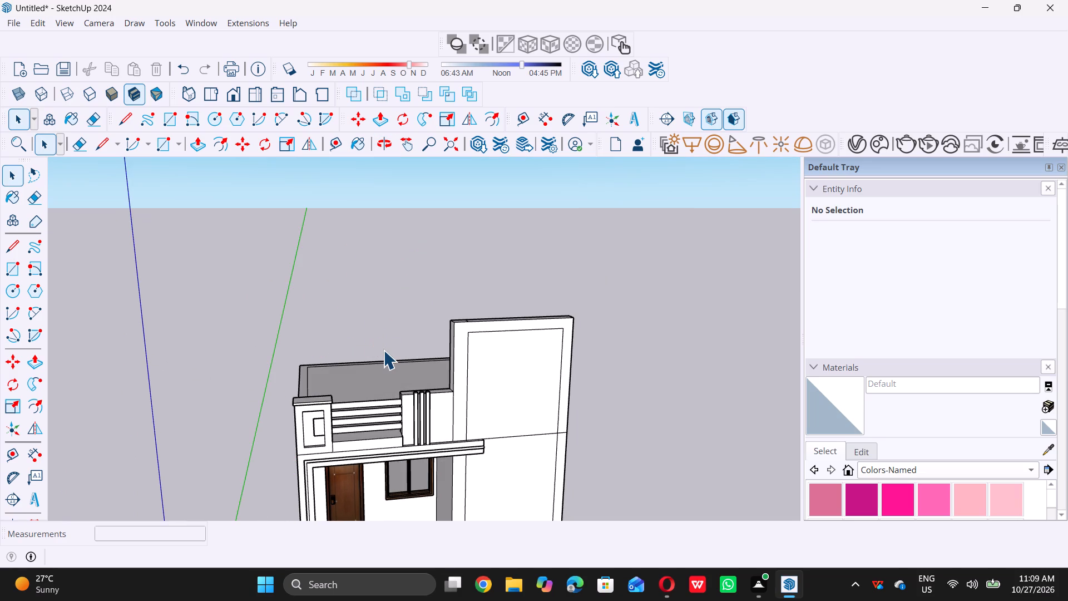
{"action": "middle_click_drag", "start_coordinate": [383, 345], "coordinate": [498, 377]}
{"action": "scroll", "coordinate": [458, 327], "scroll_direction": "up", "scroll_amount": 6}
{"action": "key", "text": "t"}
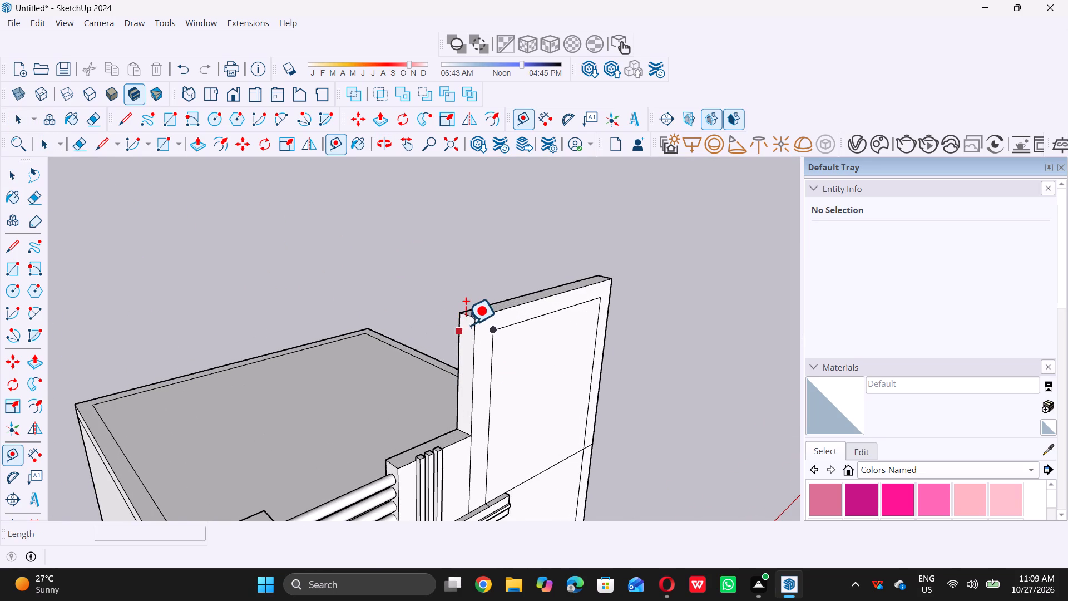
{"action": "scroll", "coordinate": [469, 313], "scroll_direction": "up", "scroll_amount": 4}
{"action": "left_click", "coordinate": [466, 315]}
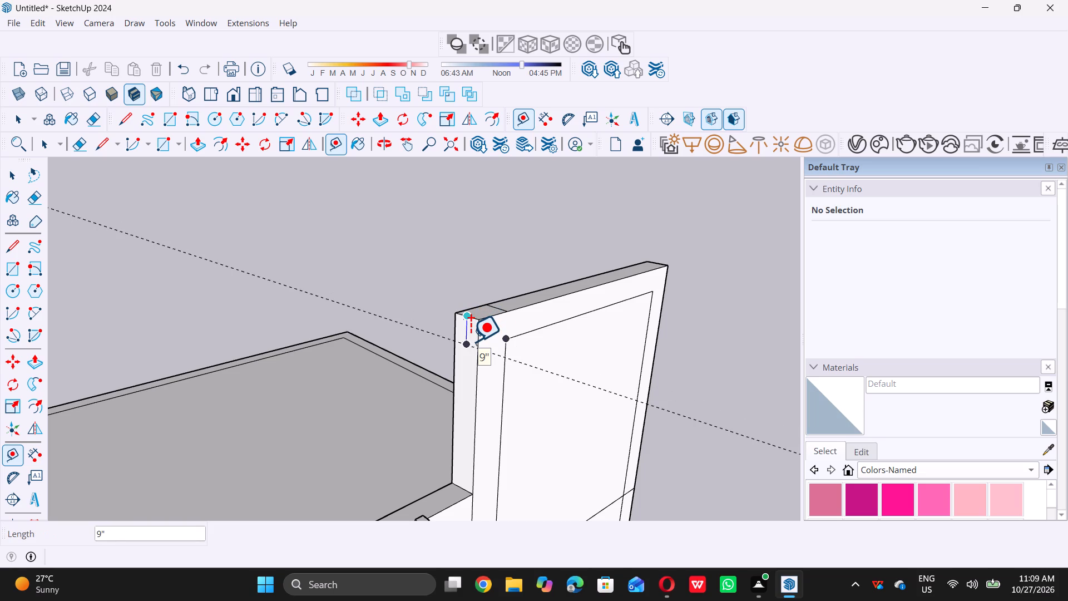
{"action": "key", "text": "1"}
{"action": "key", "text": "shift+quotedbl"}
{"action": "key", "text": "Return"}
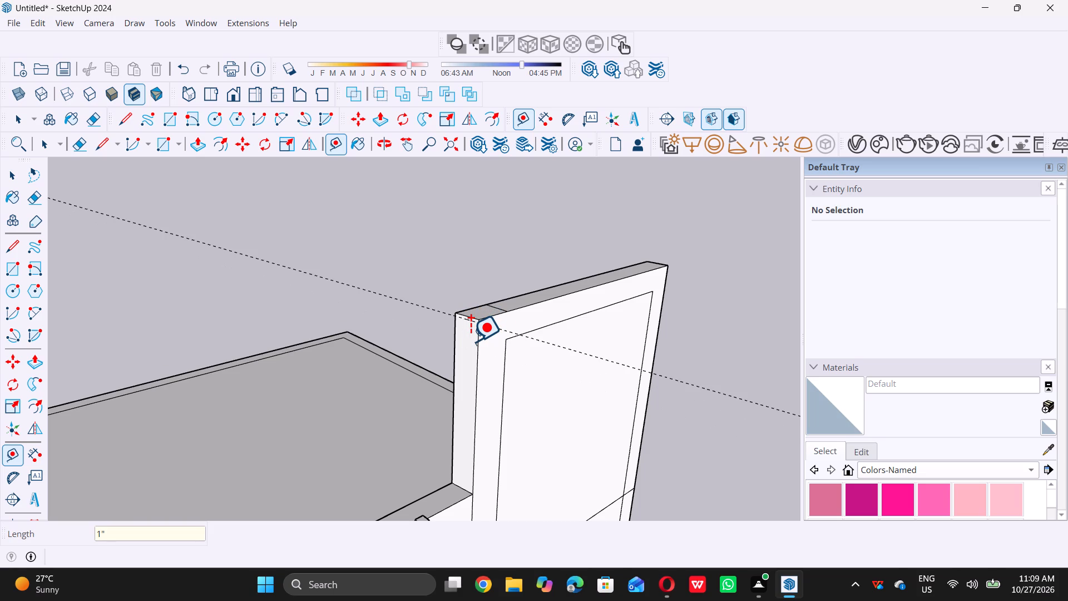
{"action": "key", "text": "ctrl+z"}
Place a horizontal guide 1' below the top edge of the tall wall's narrow side face.
{"action": "scroll", "coordinate": [439, 355], "scroll_direction": "up", "scroll_amount": 7}
{"action": "scroll", "coordinate": [435, 361], "scroll_direction": "down", "scroll_amount": 7}
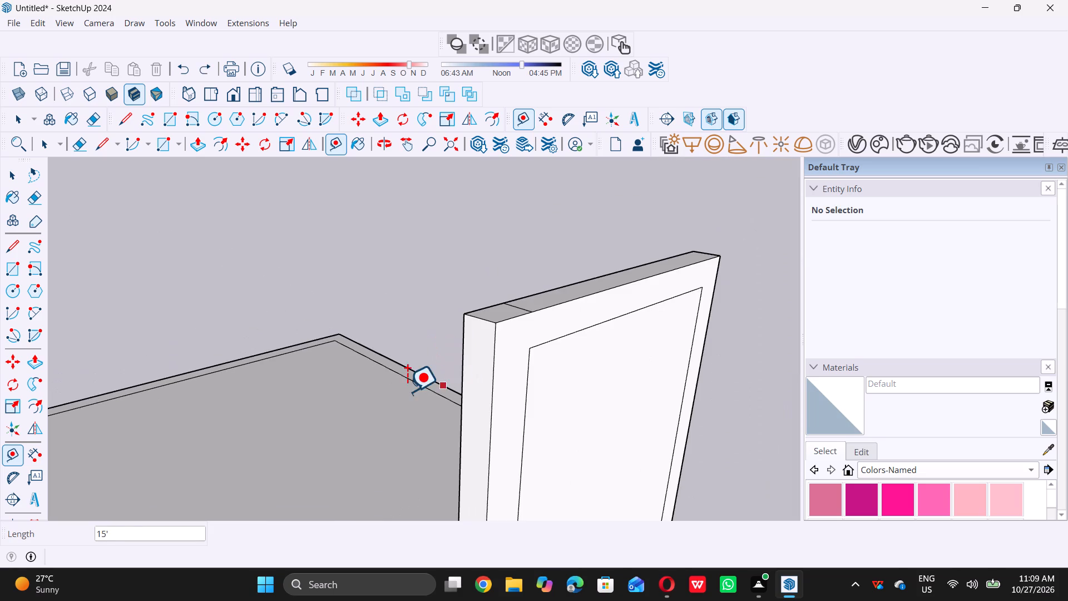
{"action": "middle_click_drag", "start_coordinate": [421, 398], "coordinate": [468, 388]}
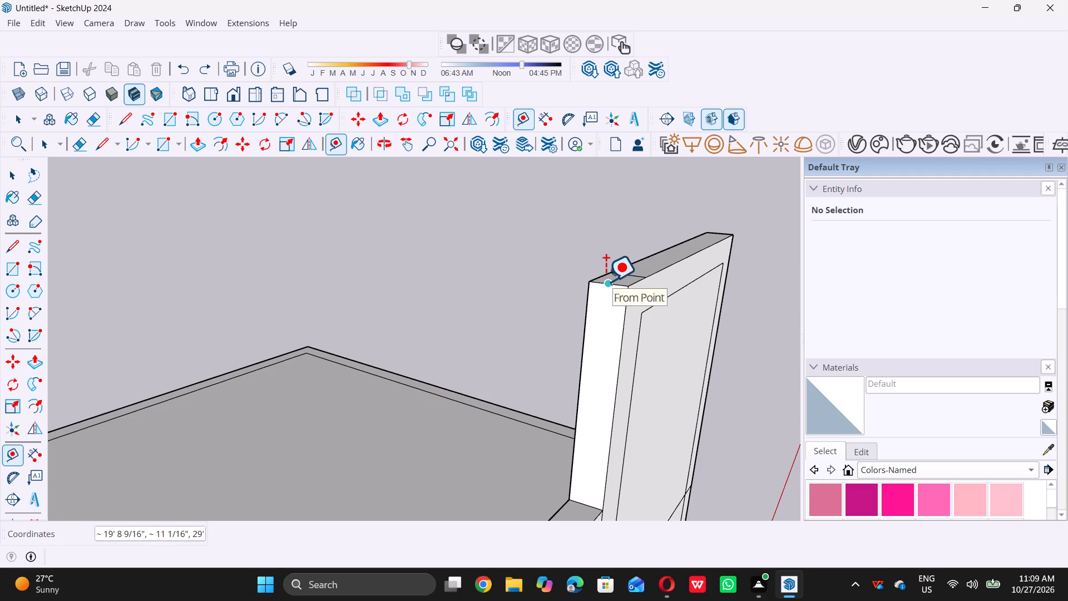
{"action": "left_click", "coordinate": [606, 281]}
{"action": "key", "text": "1"}
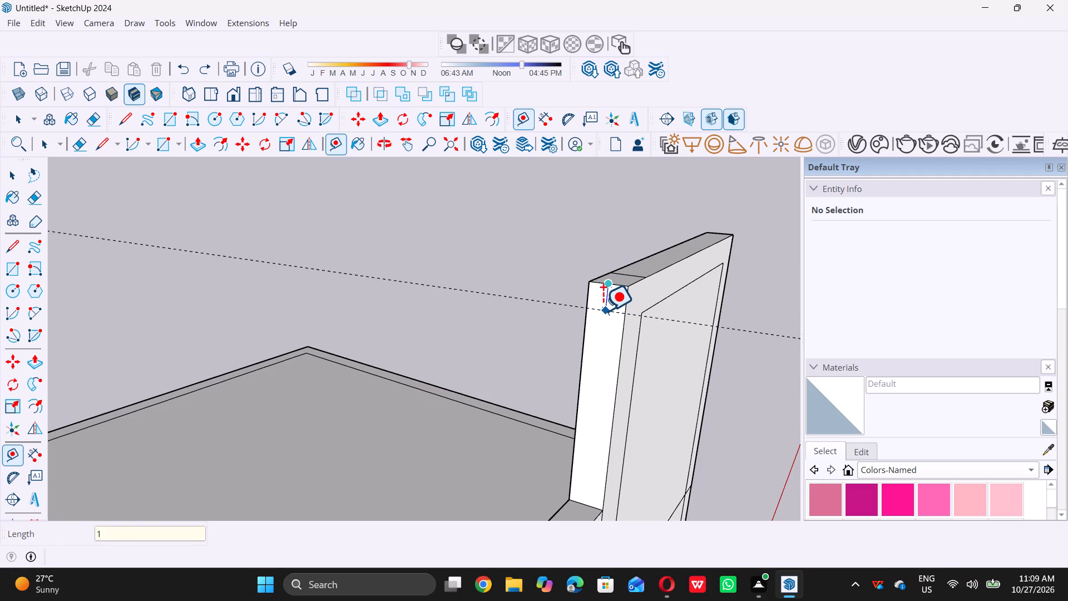
{"action": "key", "text": "apostrophe"}
{"action": "key", "text": "Return"}
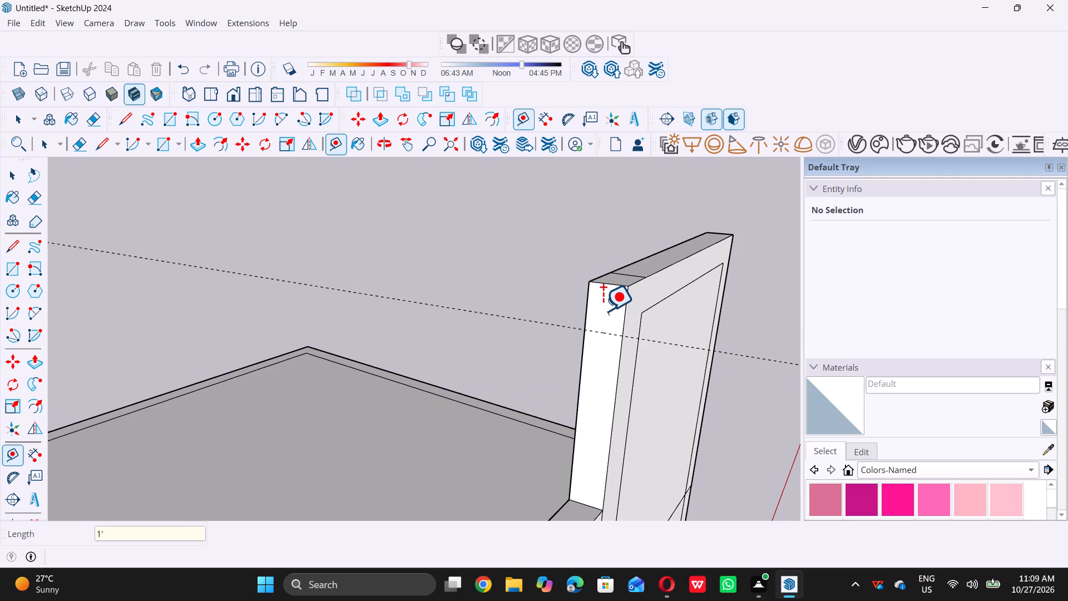
Draw a rectangle 1' high across the full width of the tall wall's side face, from its top corner to the guide.
{"action": "key", "text": "space"}
{"action": "type", "text": "r"}
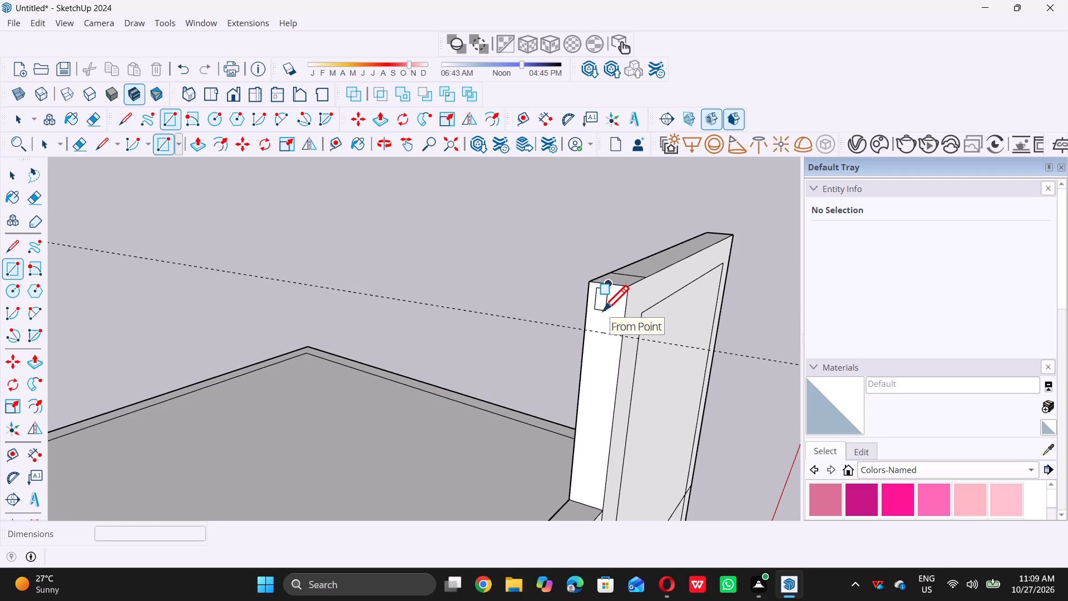
{"action": "scroll", "coordinate": [602, 306], "scroll_direction": "up", "scroll_amount": 5}
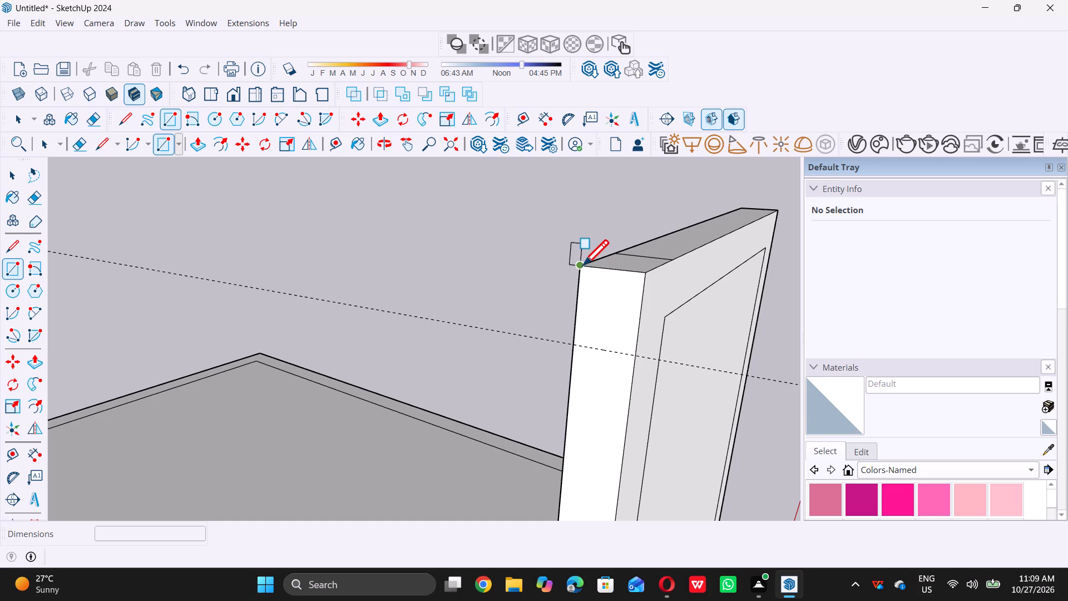
{"action": "double_click", "coordinate": [583, 265]}
{"action": "left_click", "coordinate": [632, 357]}
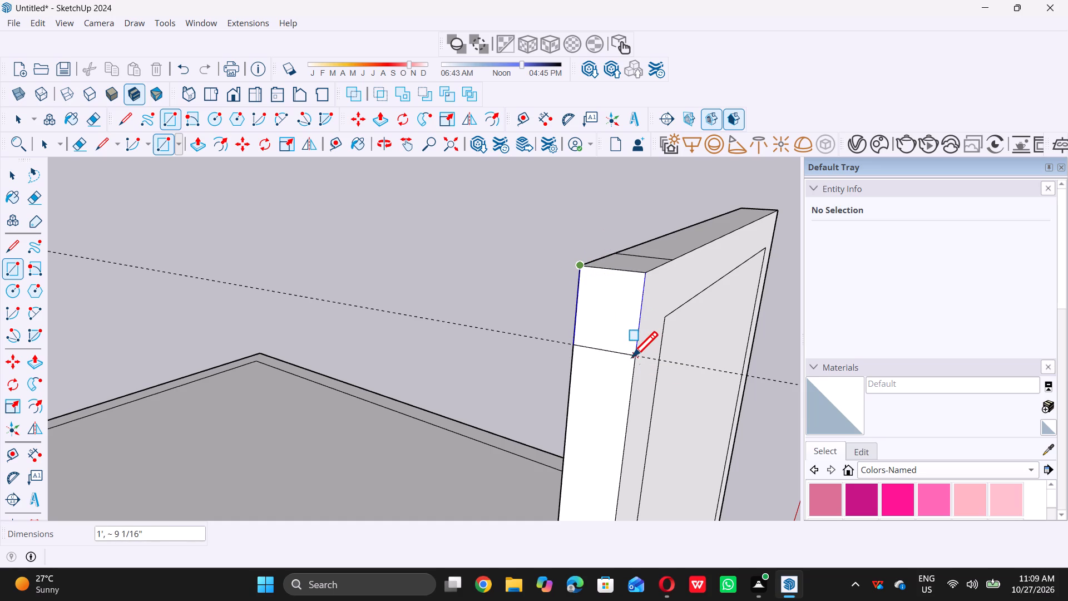
{"action": "key", "text": "space"}
Delete all guides from the model.
{"action": "scroll", "coordinate": [625, 364], "scroll_direction": "down", "scroll_amount": 5}
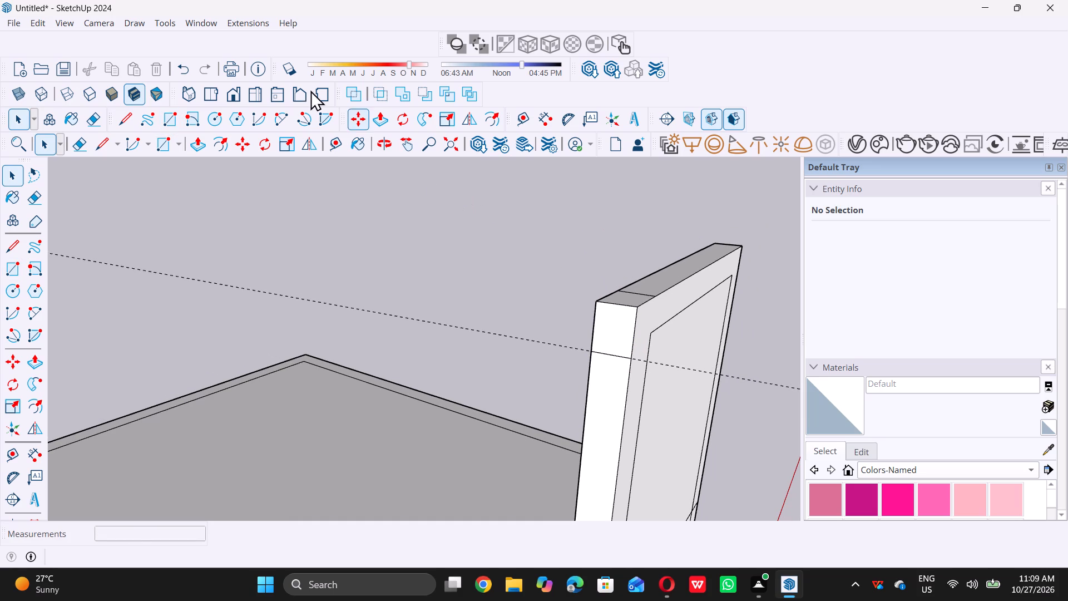
{"action": "left_click", "coordinate": [38, 23]}
{"action": "left_click", "coordinate": [78, 158]}
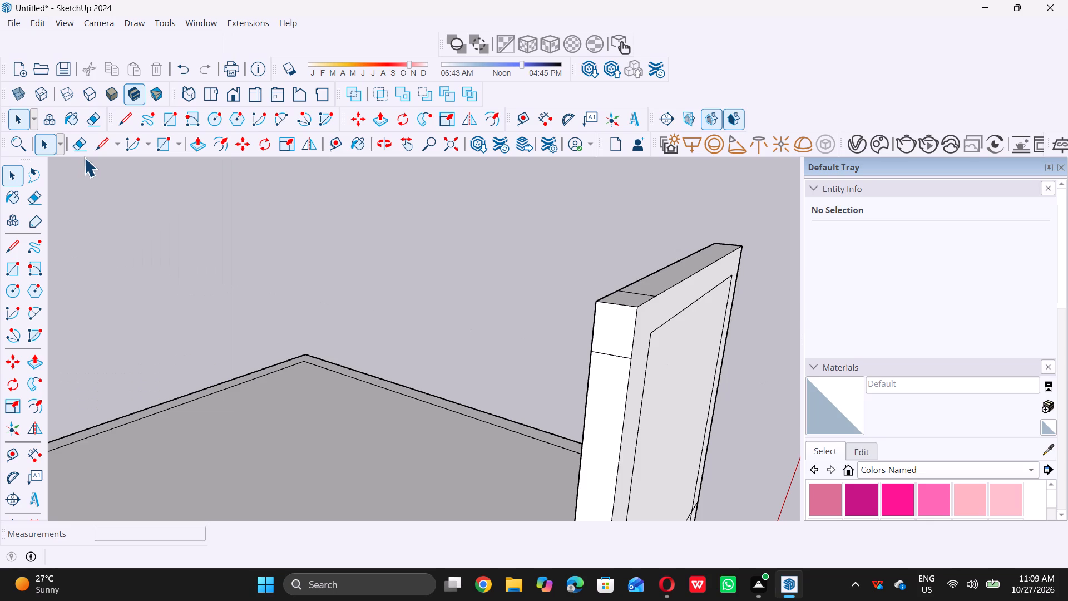
Push/Pull the 1' high rectangle at the top of the tall wall's side face outward 5' as a beam over the parapet.
{"action": "scroll", "coordinate": [116, 174], "scroll_direction": "down", "scroll_amount": 5}
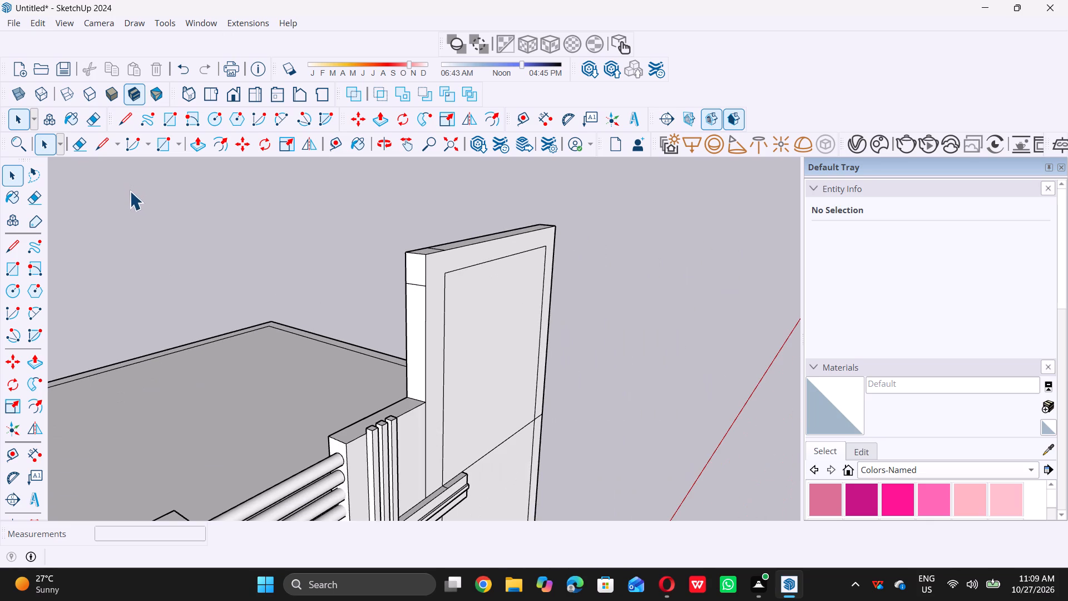
{"action": "middle_click_drag", "start_coordinate": [306, 295], "coordinate": [389, 278]}
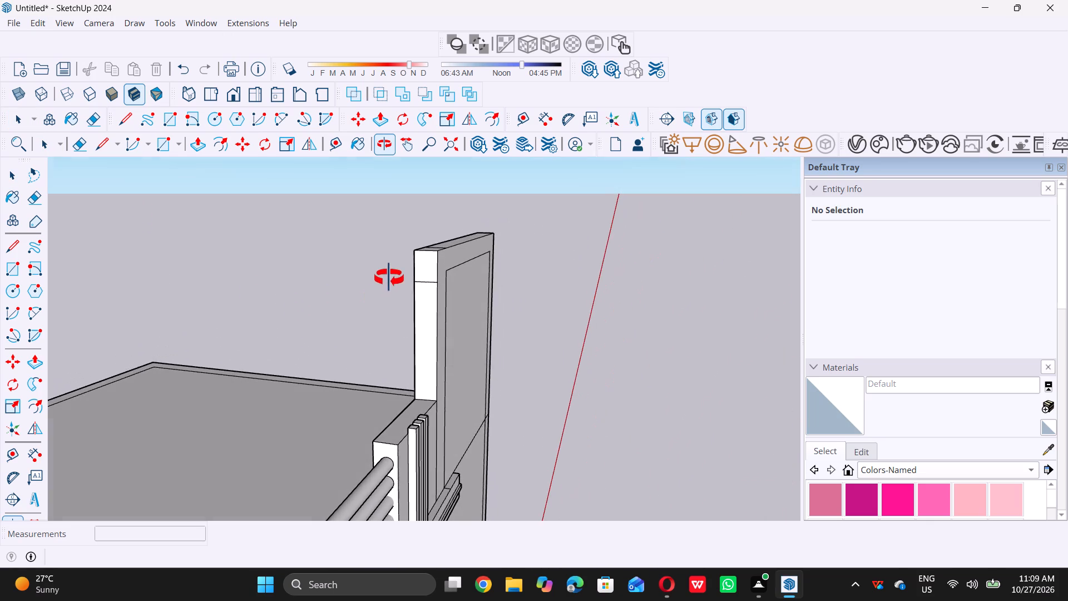
{"action": "middle_click_drag", "start_coordinate": [389, 278], "coordinate": [388, 278]}
{"action": "scroll", "coordinate": [410, 283], "scroll_direction": "up", "scroll_amount": 4}
{"action": "double_click", "coordinate": [434, 268]}
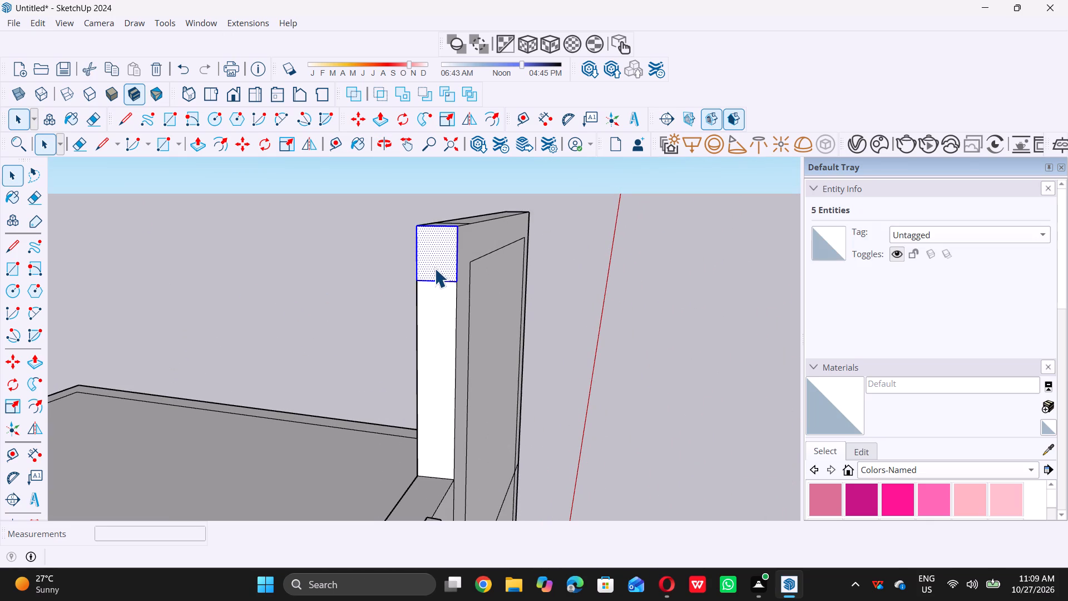
{"action": "key", "text": "p"}
{"action": "left_click", "coordinate": [436, 253]}
{"action": "scroll", "coordinate": [436, 253], "scroll_direction": "down", "scroll_amount": 7}
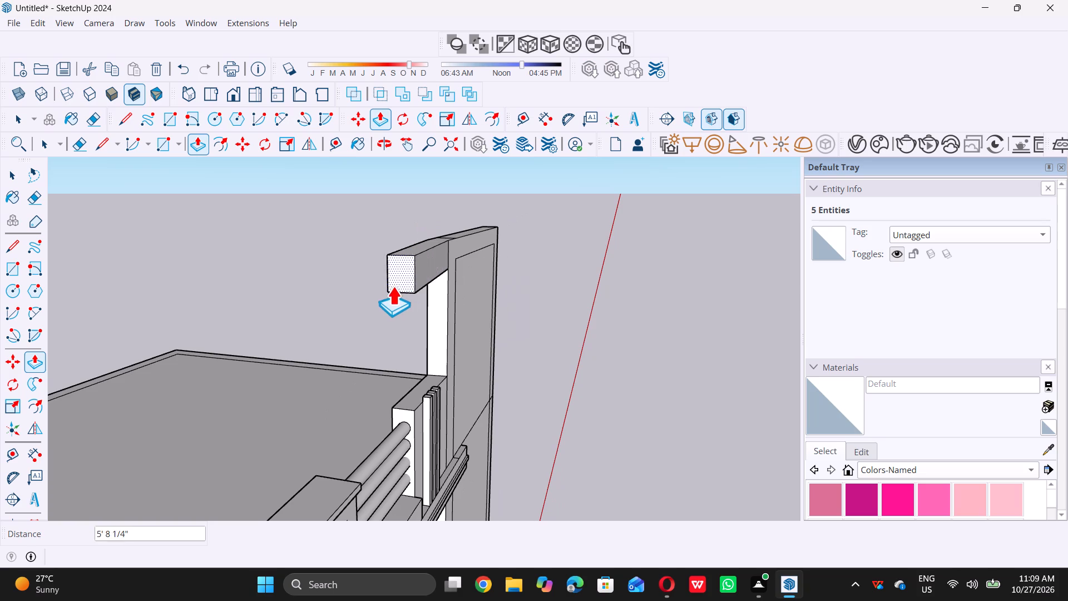
{"action": "middle_click_drag", "start_coordinate": [403, 285], "coordinate": [247, 289]}
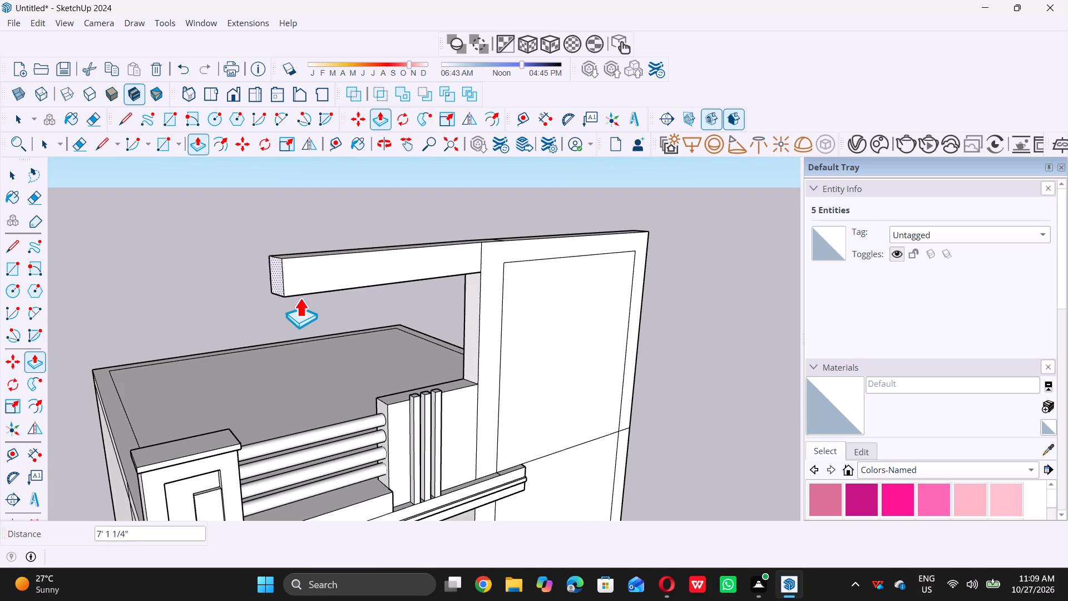
{"action": "middle_click_drag", "start_coordinate": [360, 295], "coordinate": [252, 281]}
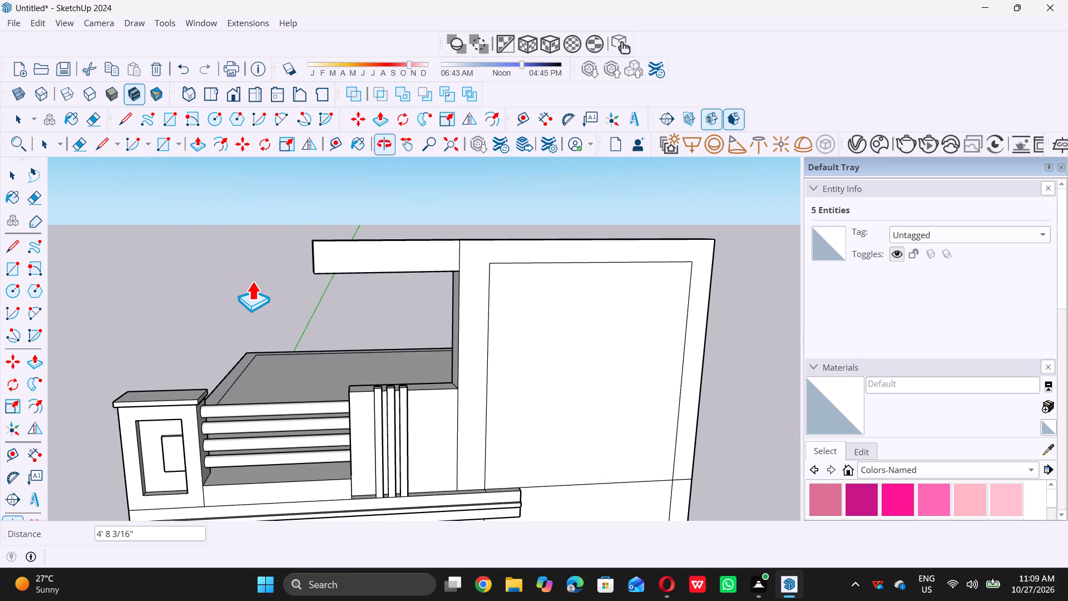
{"action": "key", "text": "5"}
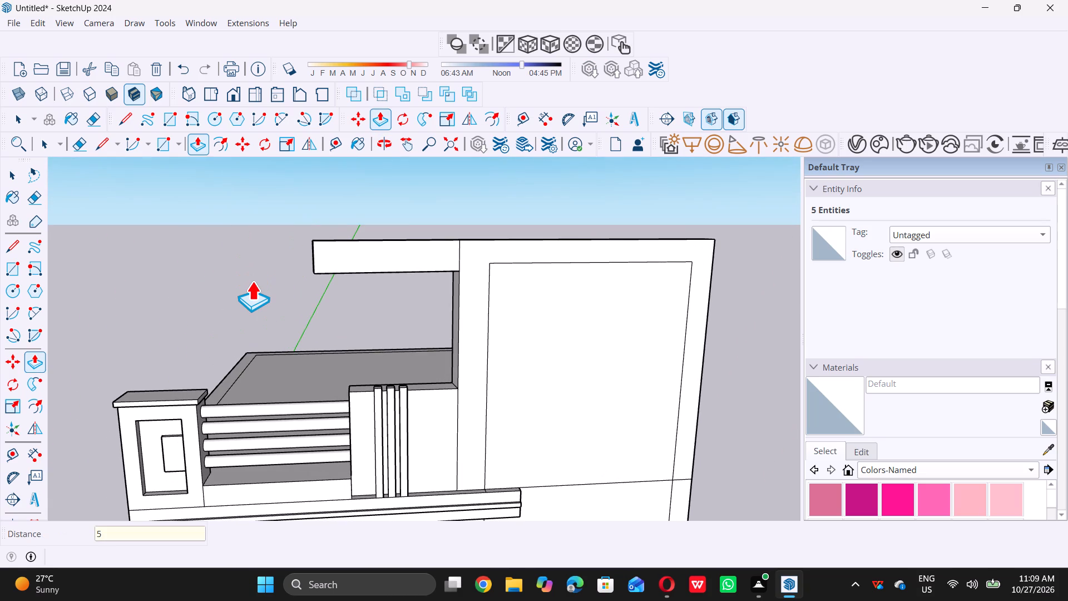
{"action": "key", "text": "apostrophe"}
{"action": "key", "text": "Return"}
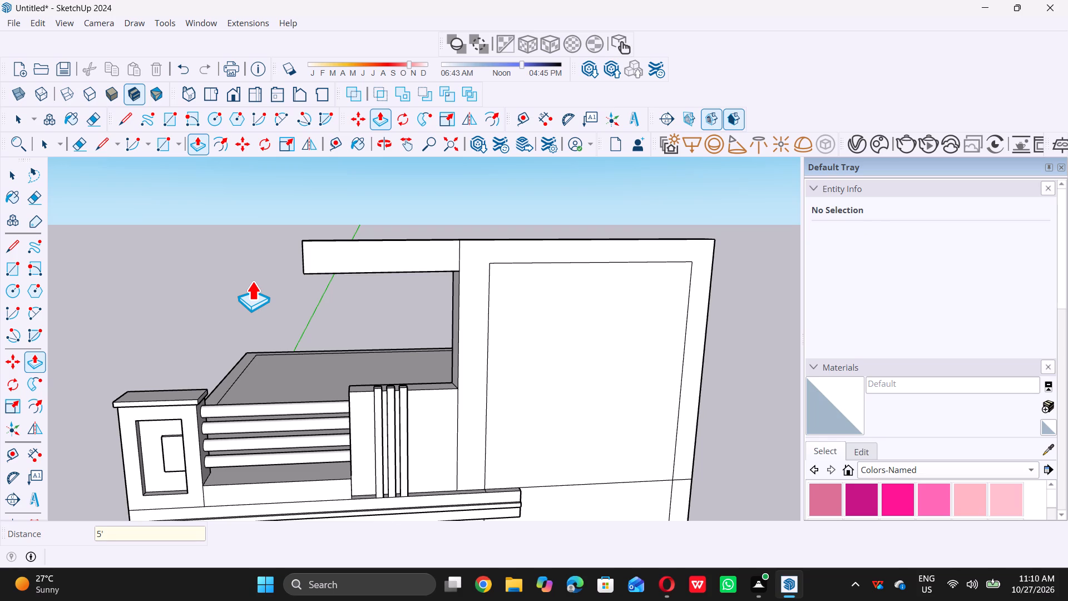
{"action": "key", "text": "space"}
Push/Pull the large middle face on the back of the tall wall 5' out over the roof.
{"action": "scroll", "coordinate": [260, 282], "scroll_direction": "down", "scroll_amount": 5}
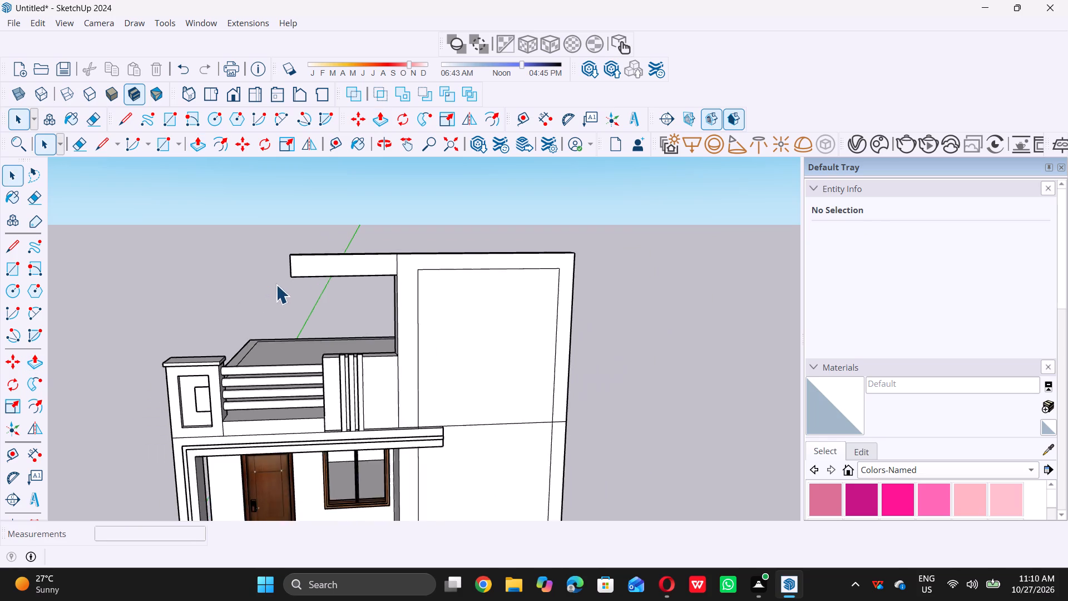
{"action": "middle_click_drag", "start_coordinate": [210, 268], "coordinate": [542, 279]}
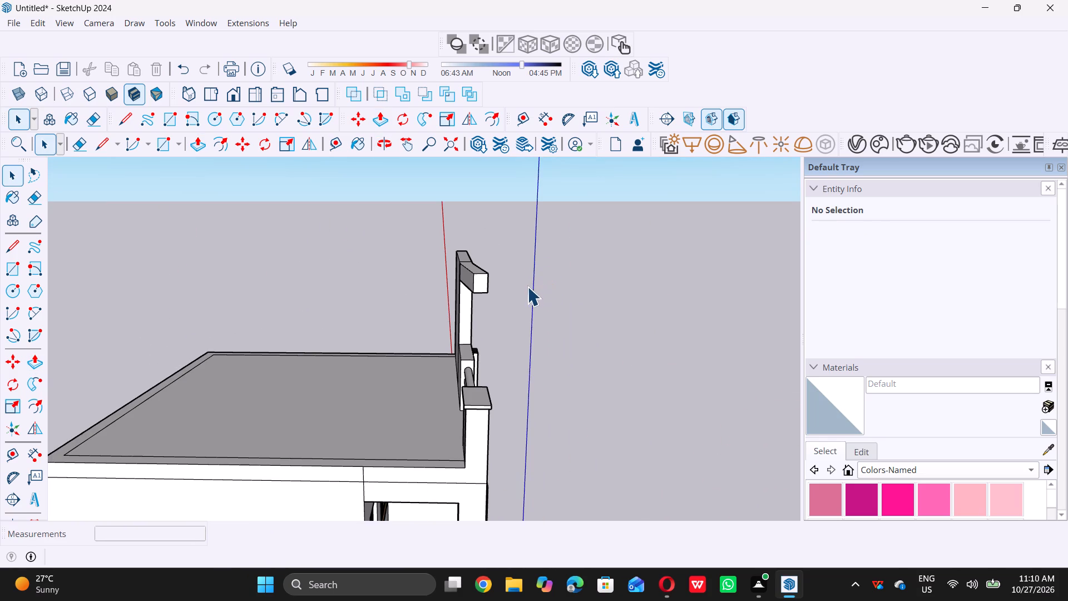
{"action": "middle_click_drag", "start_coordinate": [408, 296], "coordinate": [610, 295]}
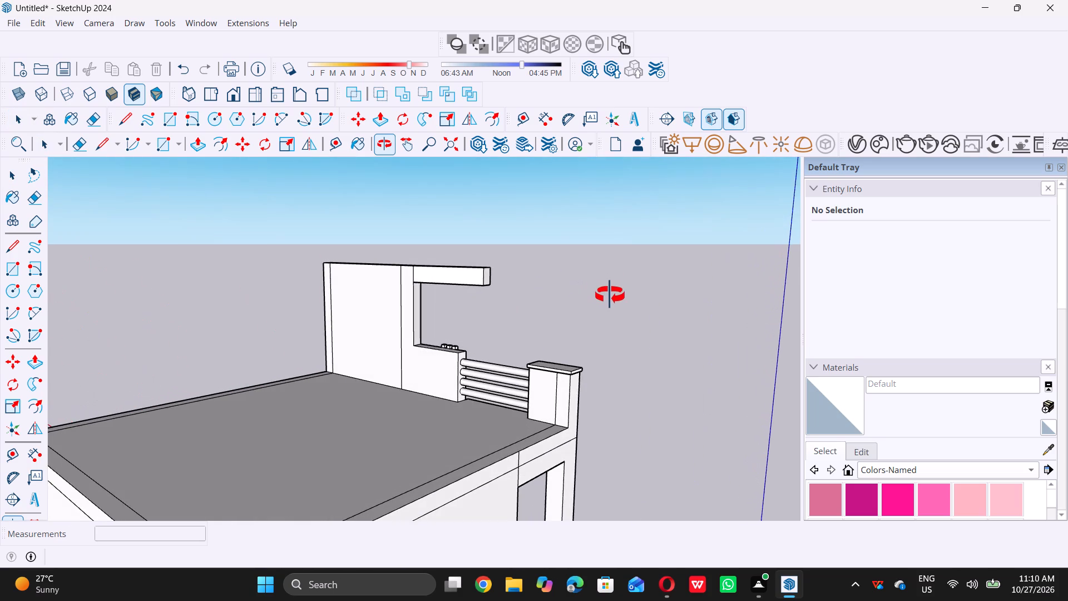
{"action": "middle_click_drag", "start_coordinate": [610, 295], "coordinate": [615, 303]}
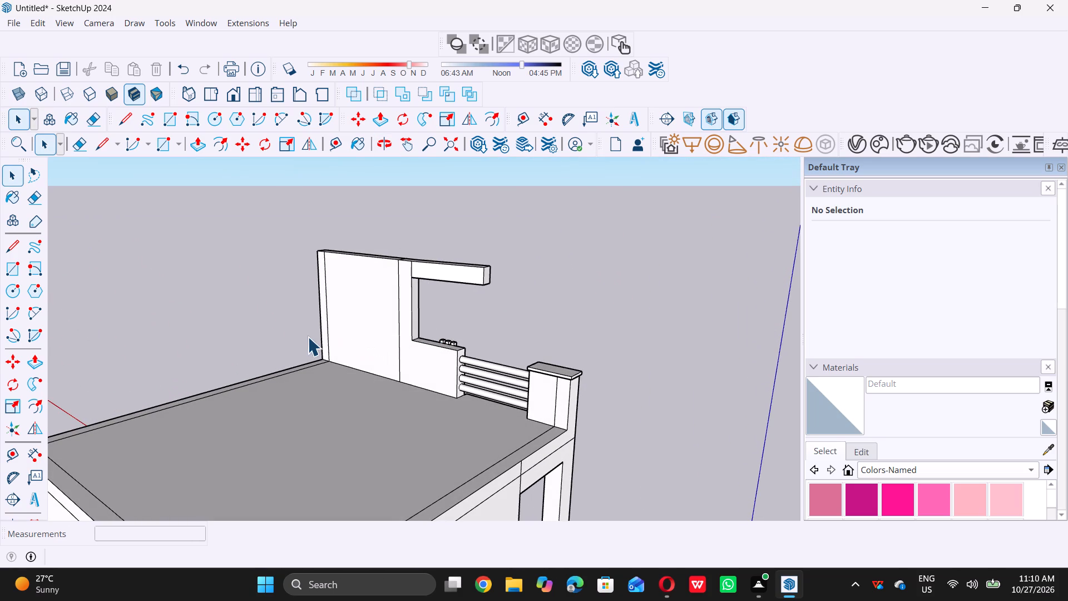
{"action": "scroll", "coordinate": [319, 324], "scroll_direction": "up", "scroll_amount": 5}
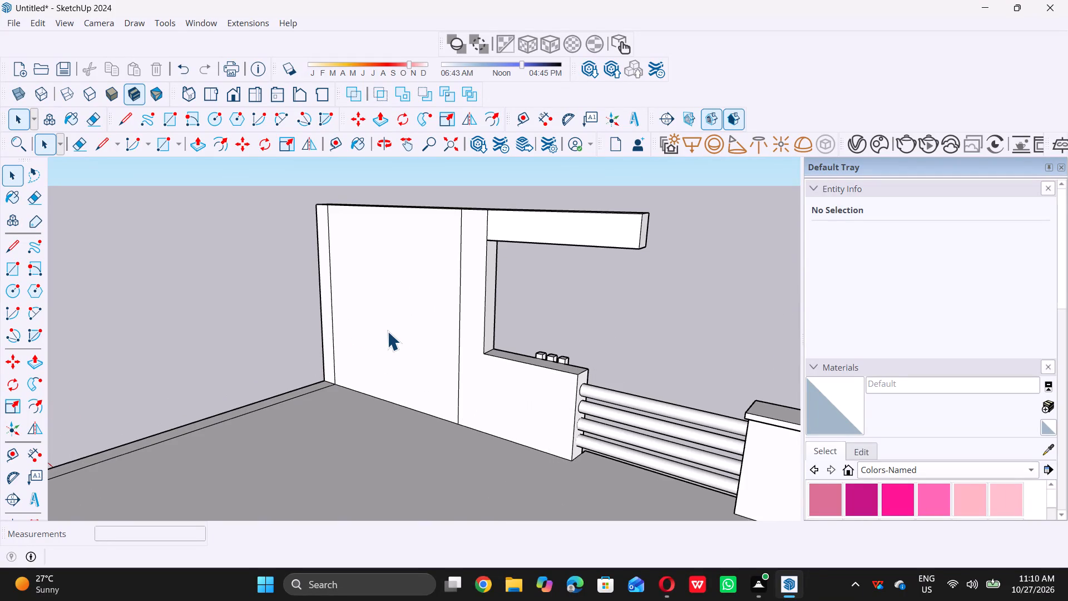
{"action": "left_click", "coordinate": [387, 331]}
{"action": "key", "text": "p"}
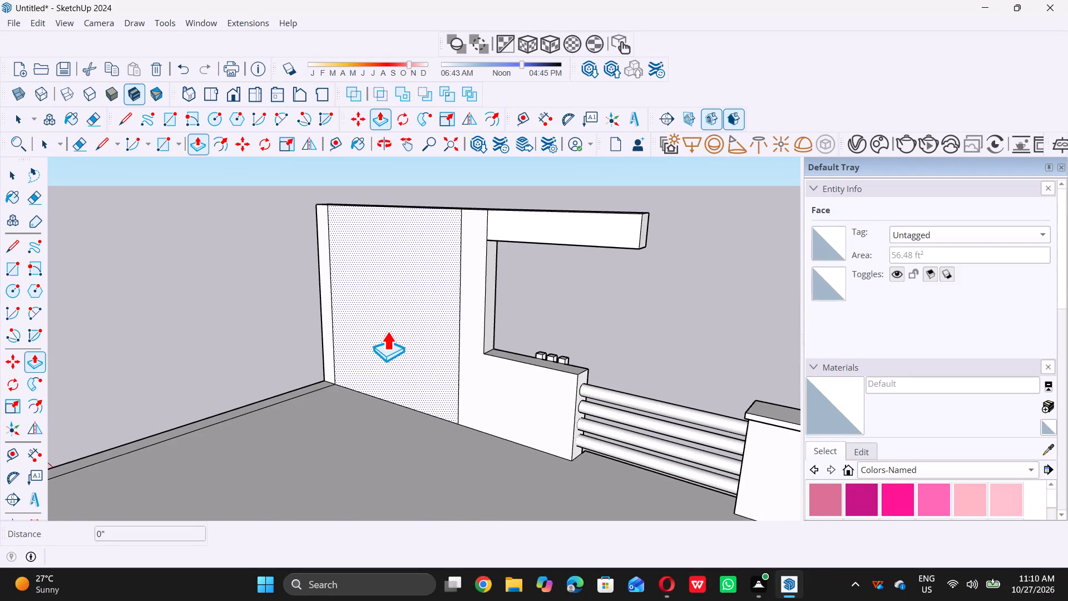
{"action": "left_click", "coordinate": [387, 331]}
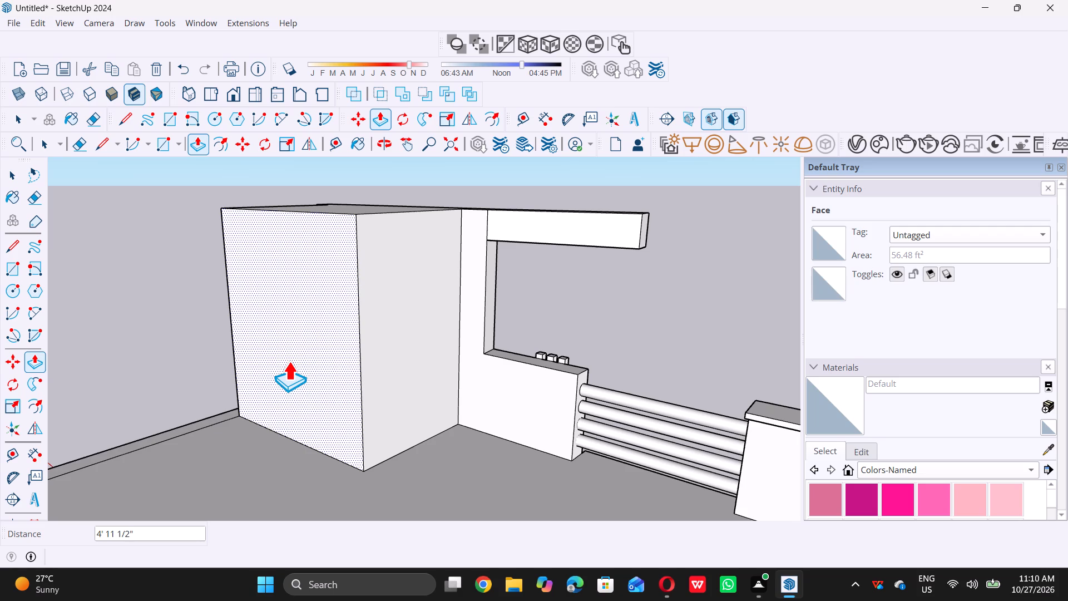
{"action": "type", "text": "5'"}
{"action": "key", "text": "Return"}
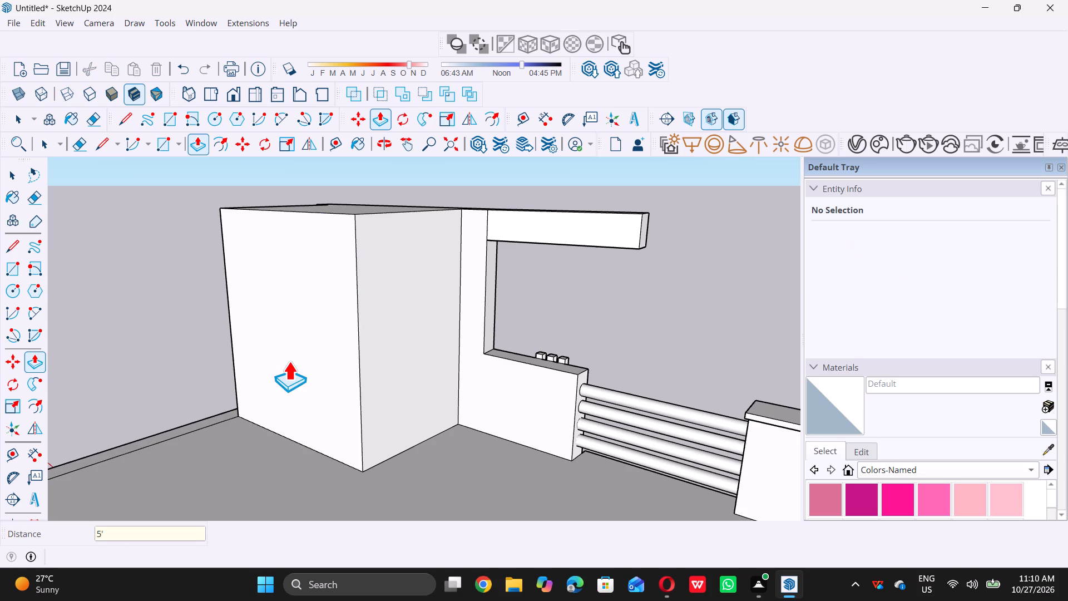
{"action": "key", "text": "space"}
Examine the tall wall's projecting top beam and rear block from the roof, side and front of the house.
{"action": "scroll", "coordinate": [357, 338], "scroll_direction": "down", "scroll_amount": 5}
{"action": "middle_click_drag", "start_coordinate": [407, 319], "coordinate": [194, 322]}
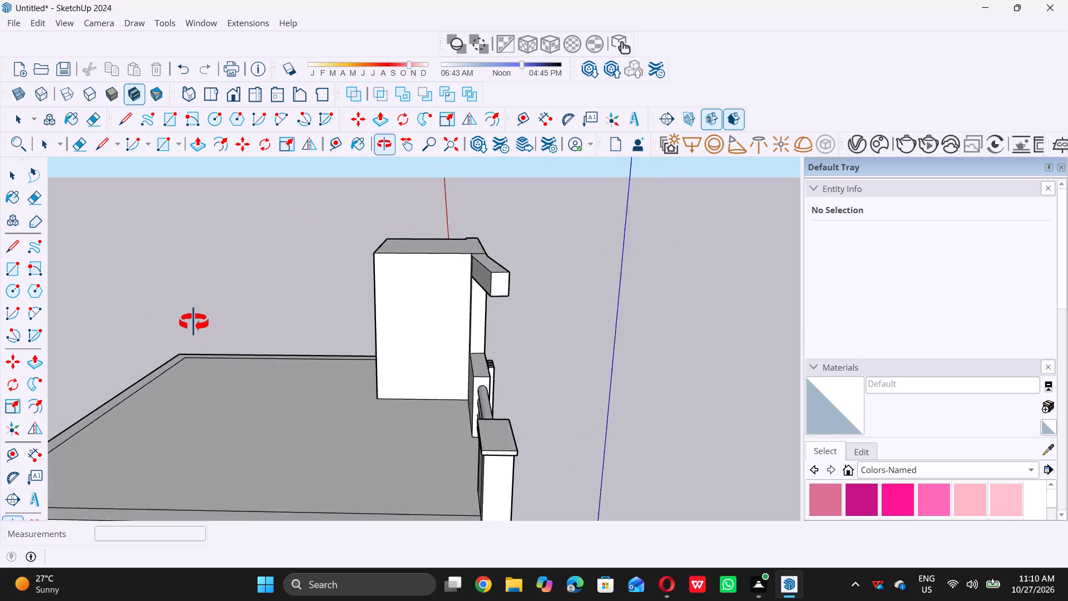
{"action": "middle_click_drag", "start_coordinate": [194, 322], "coordinate": [206, 322]}
{"action": "middle_click_drag", "start_coordinate": [321, 347], "coordinate": [335, 347]}
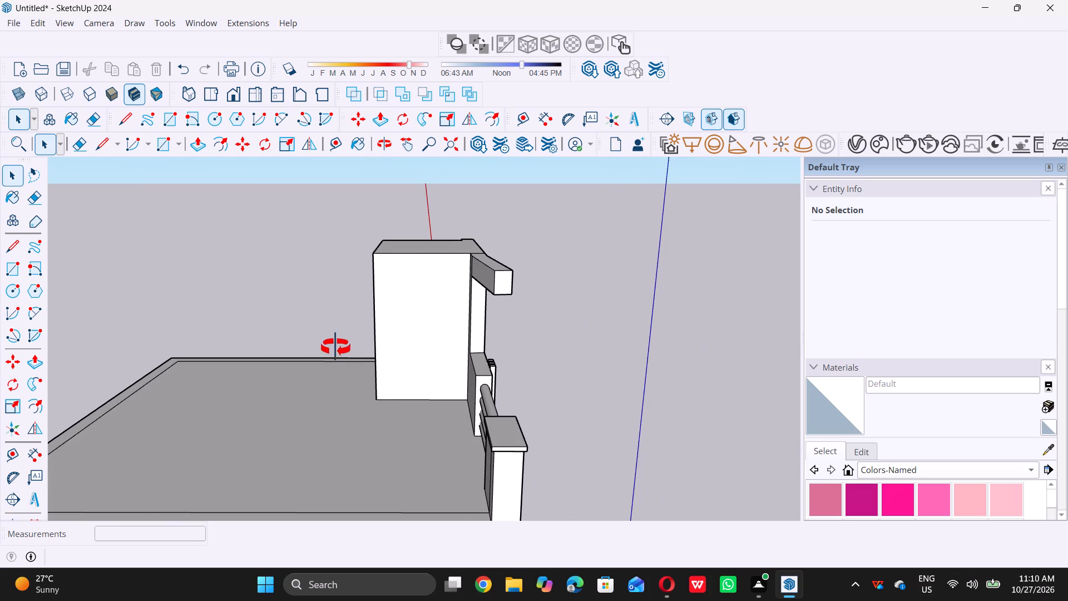
{"action": "middle_click_drag", "start_coordinate": [335, 347], "coordinate": [453, 334]}
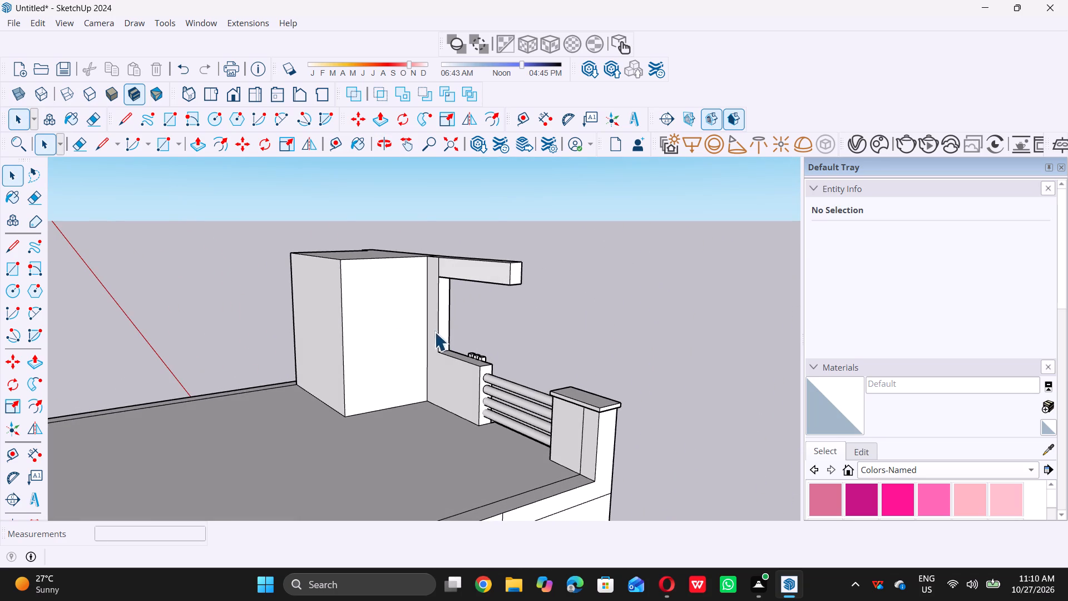
{"action": "middle_click_drag", "start_coordinate": [433, 283], "coordinate": [249, 295]}
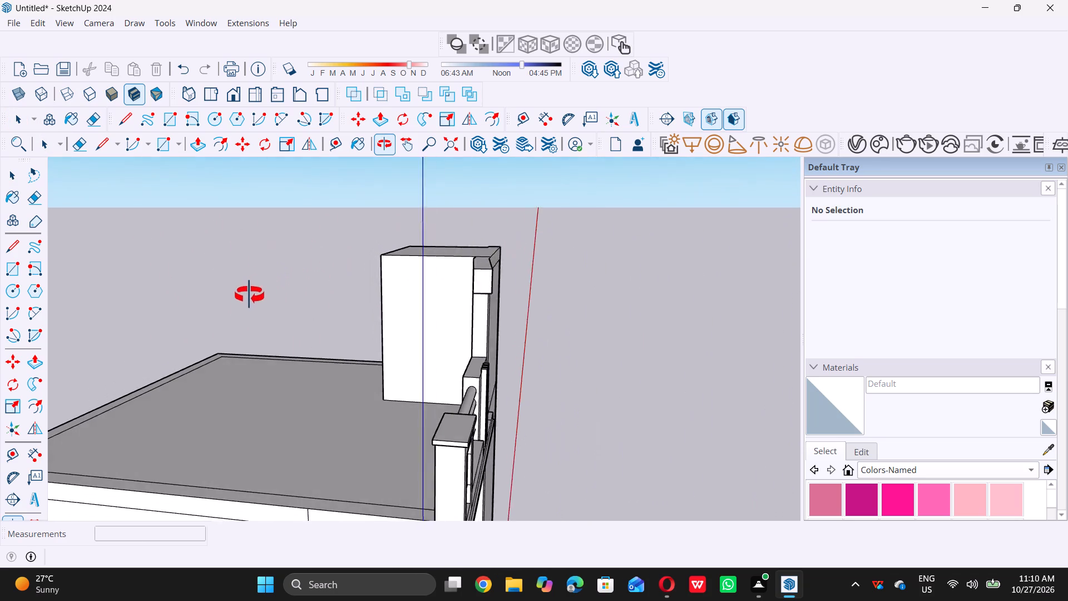
{"action": "middle_click_drag", "start_coordinate": [249, 295], "coordinate": [156, 342]}
{"action": "middle_click_drag", "start_coordinate": [364, 293], "coordinate": [19, 276]}
{"action": "middle_click_drag", "start_coordinate": [353, 314], "coordinate": [482, 282]}
{"action": "scroll", "coordinate": [446, 278], "scroll_direction": "up", "scroll_amount": 5}
{"action": "scroll", "coordinate": [432, 299], "scroll_direction": "down", "scroll_amount": 11}
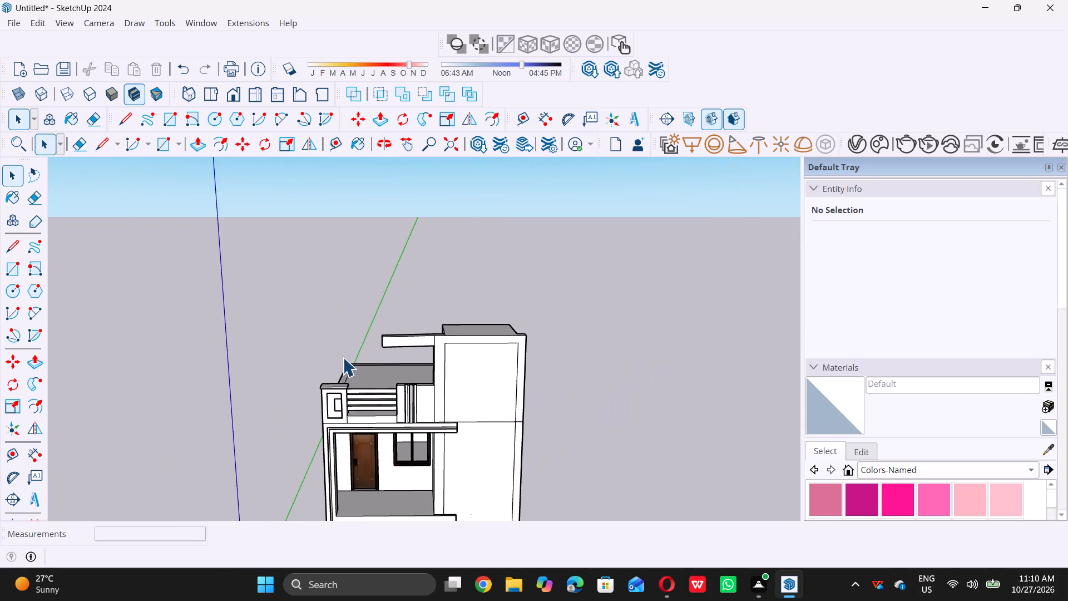
{"action": "middle_click_drag", "start_coordinate": [370, 332], "coordinate": [696, 375]}
{"action": "middle_click_drag", "start_coordinate": [444, 378], "coordinate": [461, 382]}
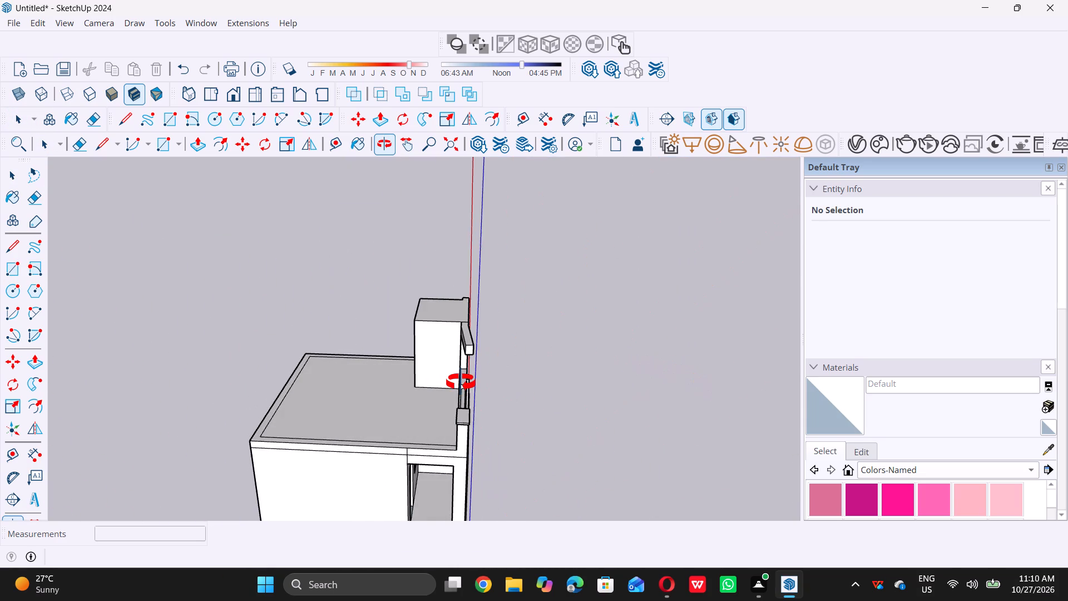
{"action": "middle_click_drag", "start_coordinate": [461, 382], "coordinate": [92, 335]}
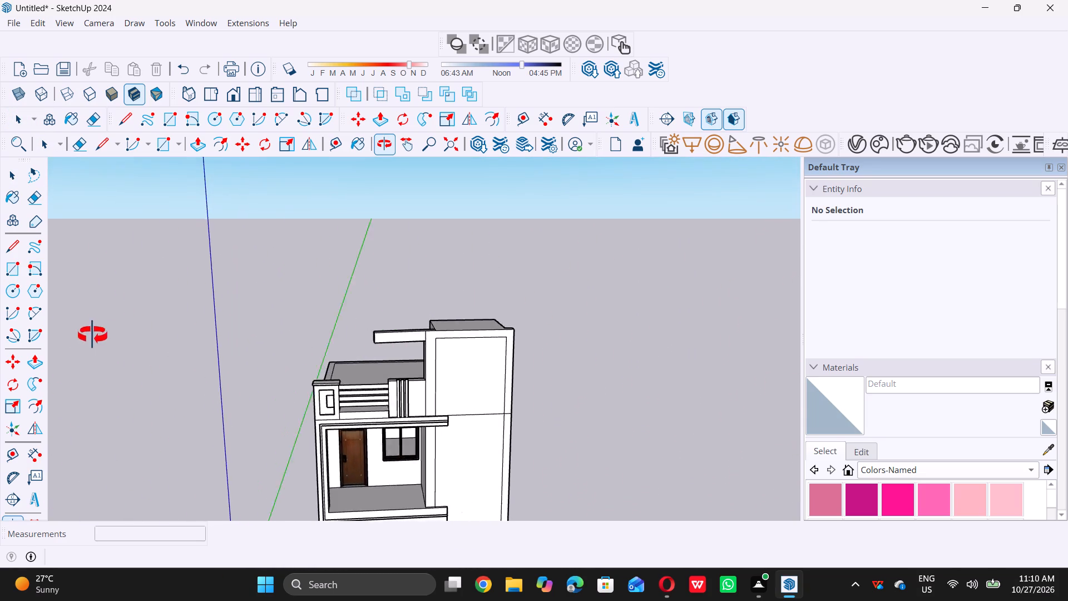
{"action": "middle_click_drag", "start_coordinate": [92, 335], "coordinate": [63, 335]}
Undo the 5' extrusion of the tall wall's rear block and the 5' extrusion of its top beam.
{"action": "key", "text": "ctrl+z"}
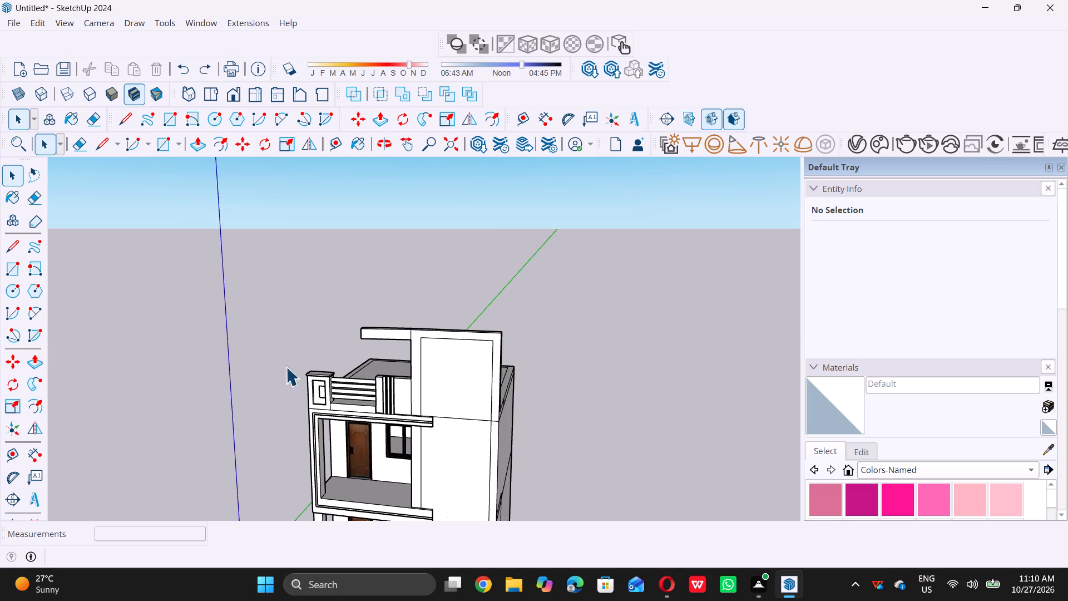
{"action": "key", "text": "ctrl+z"}
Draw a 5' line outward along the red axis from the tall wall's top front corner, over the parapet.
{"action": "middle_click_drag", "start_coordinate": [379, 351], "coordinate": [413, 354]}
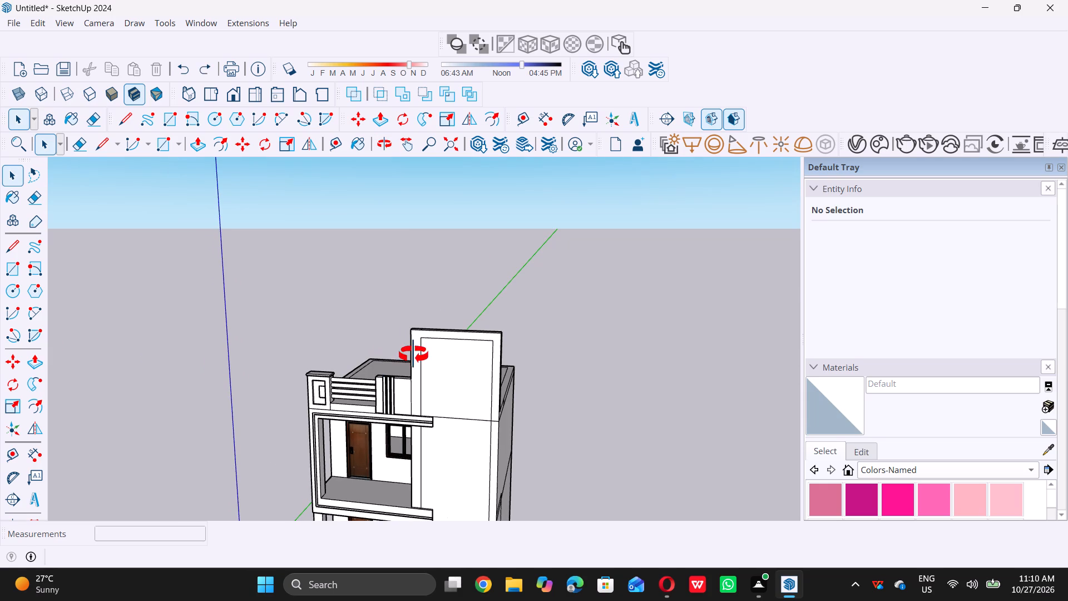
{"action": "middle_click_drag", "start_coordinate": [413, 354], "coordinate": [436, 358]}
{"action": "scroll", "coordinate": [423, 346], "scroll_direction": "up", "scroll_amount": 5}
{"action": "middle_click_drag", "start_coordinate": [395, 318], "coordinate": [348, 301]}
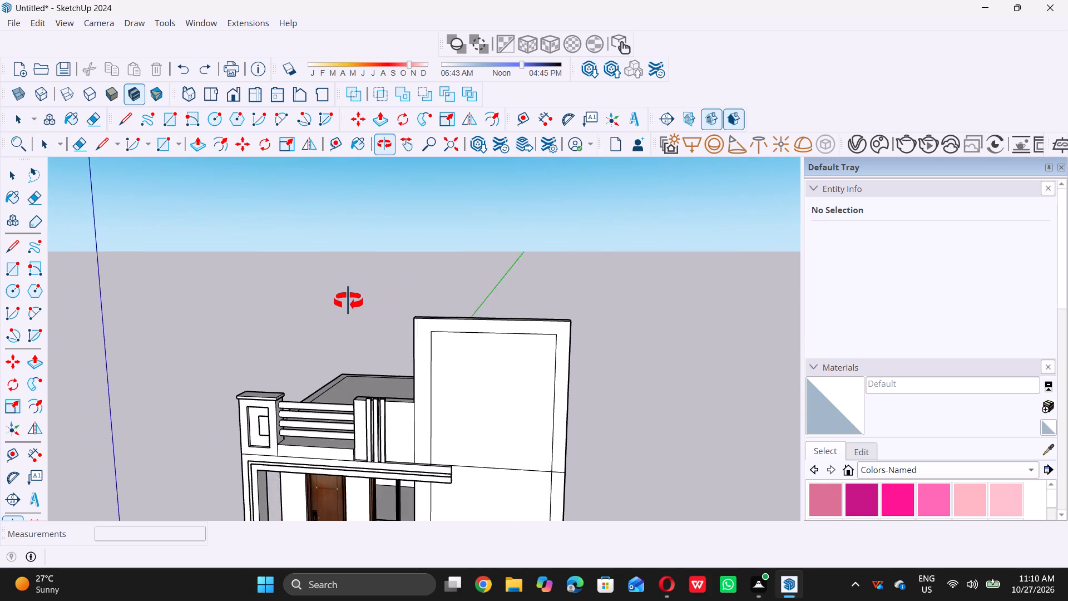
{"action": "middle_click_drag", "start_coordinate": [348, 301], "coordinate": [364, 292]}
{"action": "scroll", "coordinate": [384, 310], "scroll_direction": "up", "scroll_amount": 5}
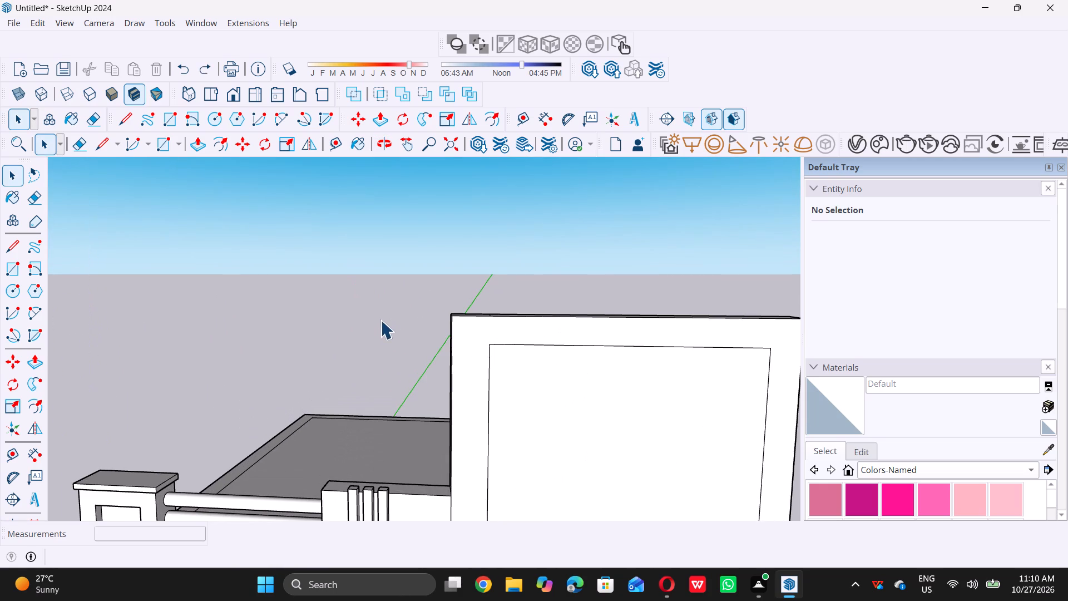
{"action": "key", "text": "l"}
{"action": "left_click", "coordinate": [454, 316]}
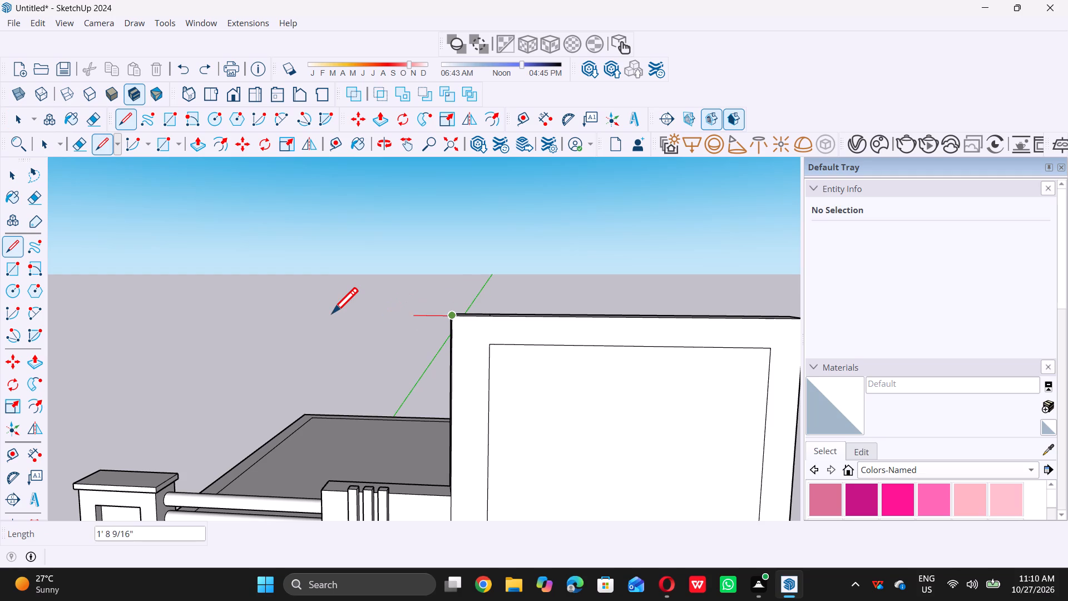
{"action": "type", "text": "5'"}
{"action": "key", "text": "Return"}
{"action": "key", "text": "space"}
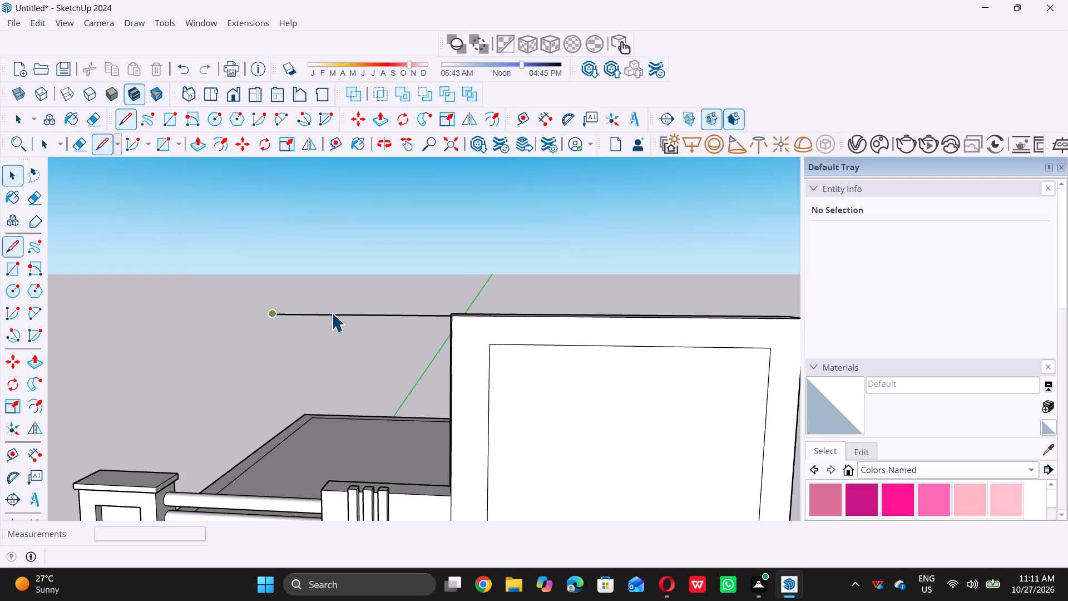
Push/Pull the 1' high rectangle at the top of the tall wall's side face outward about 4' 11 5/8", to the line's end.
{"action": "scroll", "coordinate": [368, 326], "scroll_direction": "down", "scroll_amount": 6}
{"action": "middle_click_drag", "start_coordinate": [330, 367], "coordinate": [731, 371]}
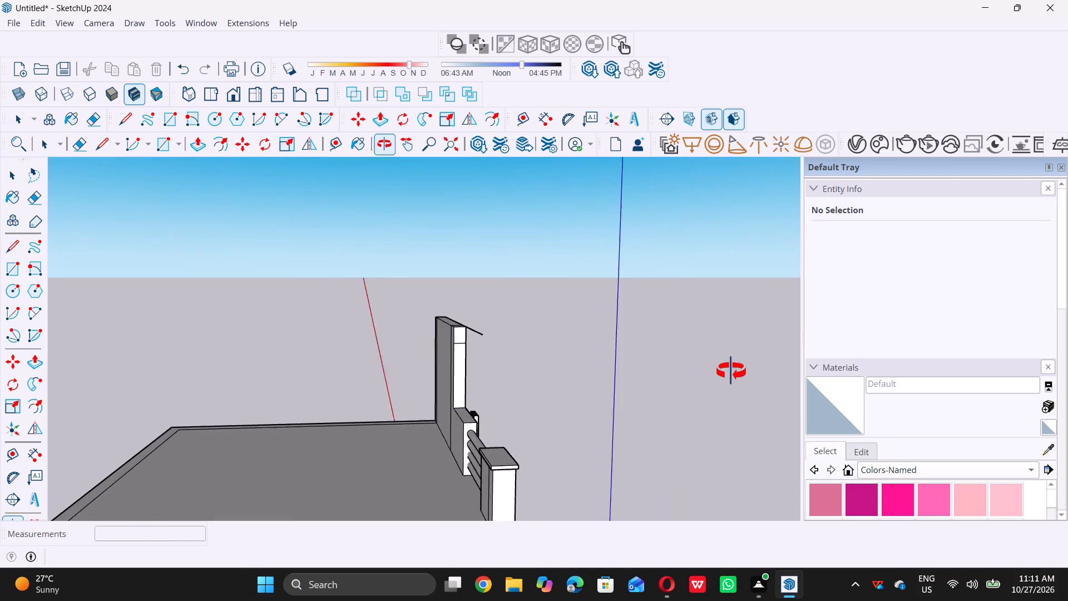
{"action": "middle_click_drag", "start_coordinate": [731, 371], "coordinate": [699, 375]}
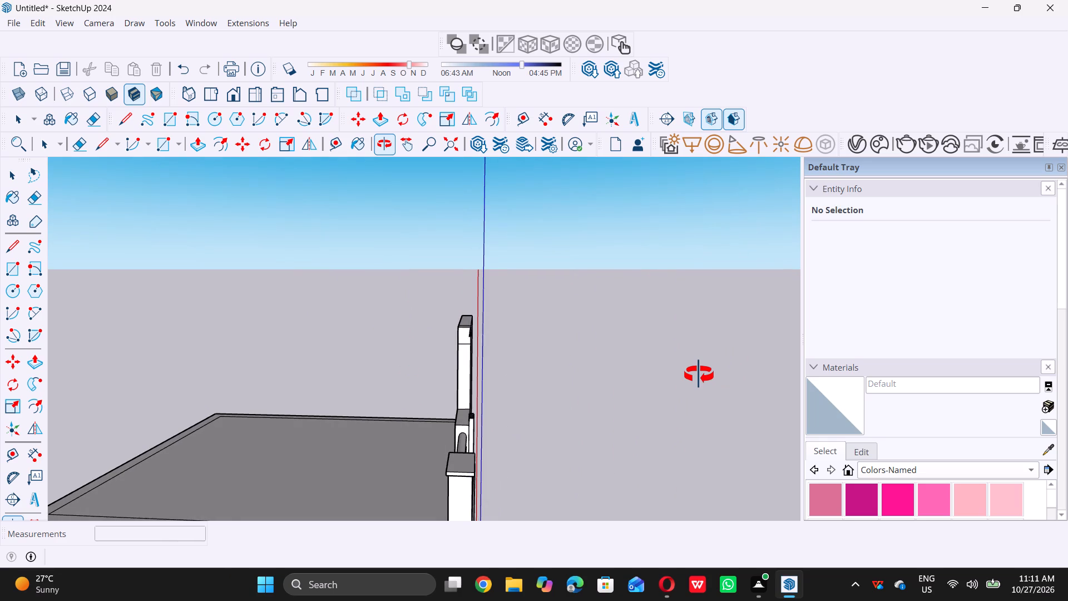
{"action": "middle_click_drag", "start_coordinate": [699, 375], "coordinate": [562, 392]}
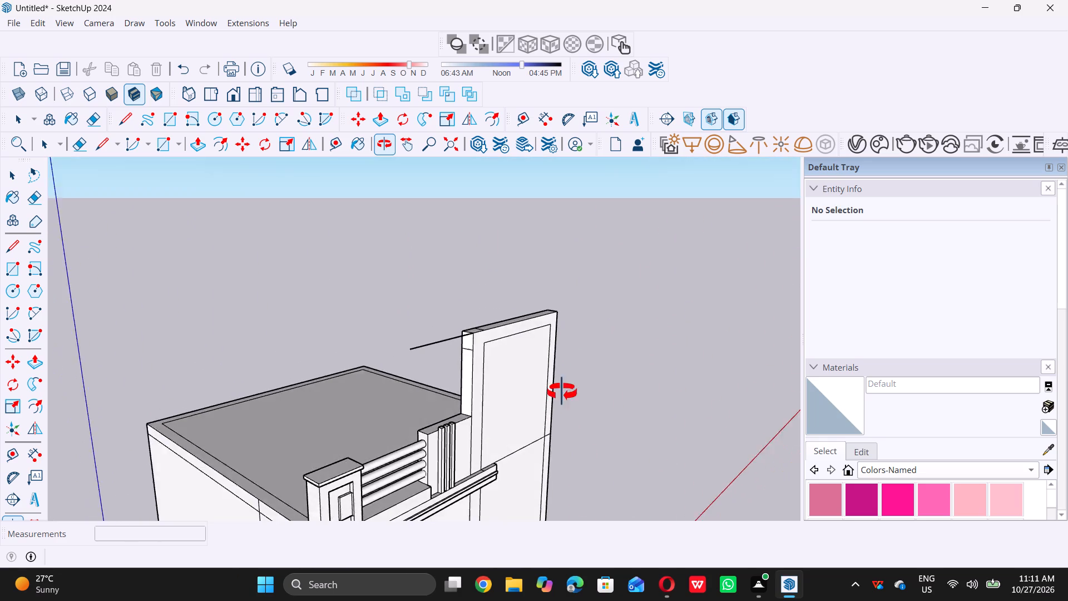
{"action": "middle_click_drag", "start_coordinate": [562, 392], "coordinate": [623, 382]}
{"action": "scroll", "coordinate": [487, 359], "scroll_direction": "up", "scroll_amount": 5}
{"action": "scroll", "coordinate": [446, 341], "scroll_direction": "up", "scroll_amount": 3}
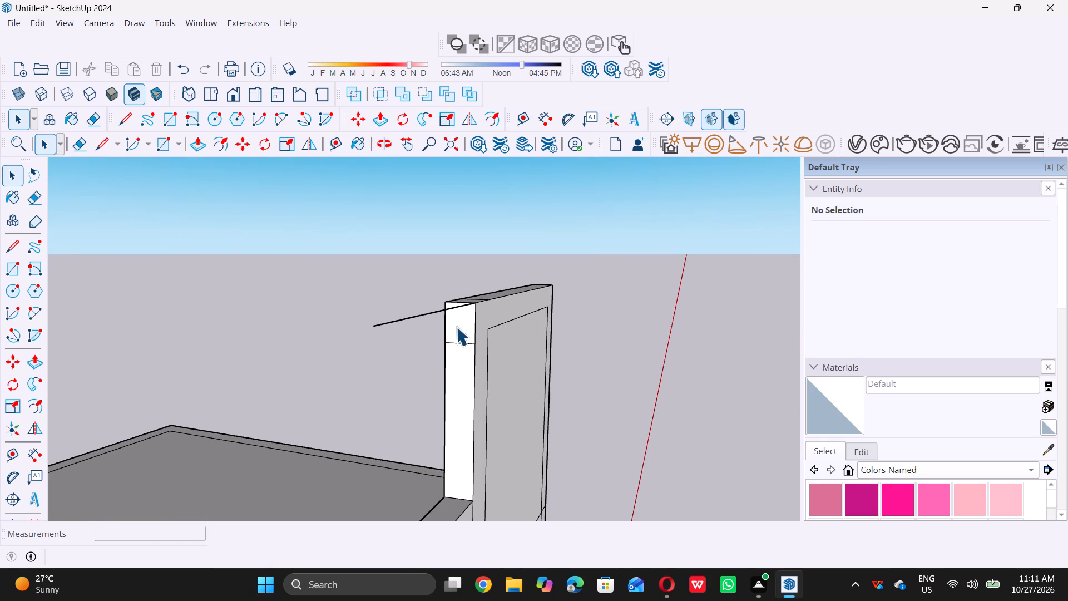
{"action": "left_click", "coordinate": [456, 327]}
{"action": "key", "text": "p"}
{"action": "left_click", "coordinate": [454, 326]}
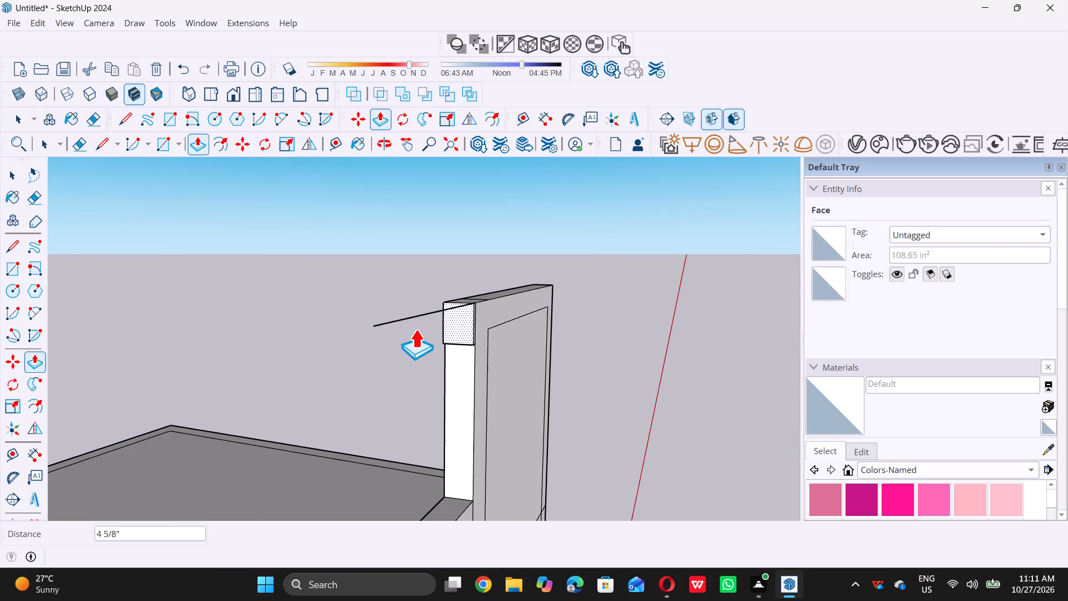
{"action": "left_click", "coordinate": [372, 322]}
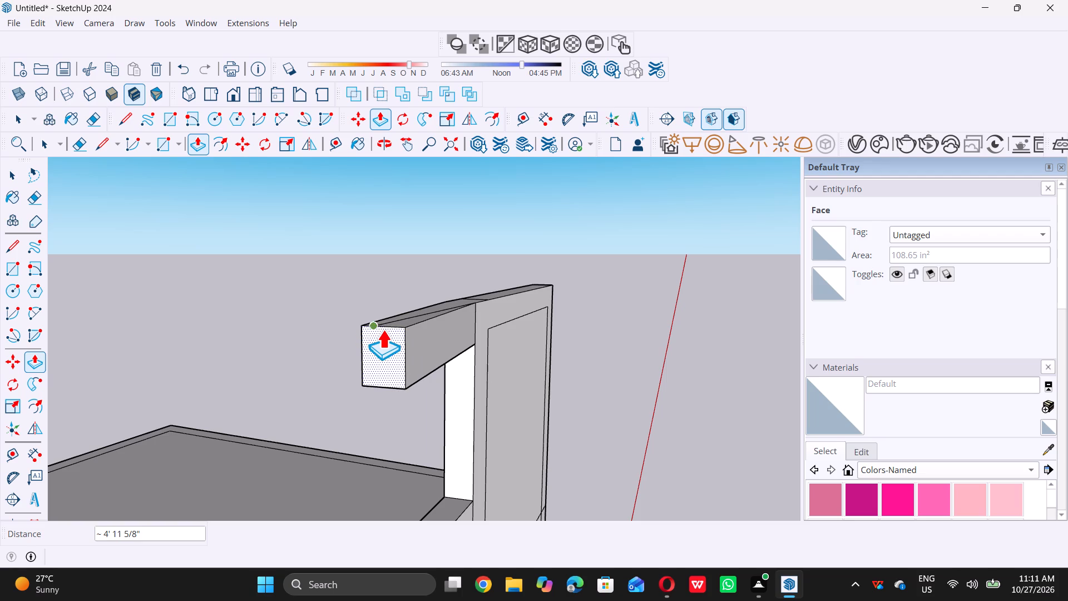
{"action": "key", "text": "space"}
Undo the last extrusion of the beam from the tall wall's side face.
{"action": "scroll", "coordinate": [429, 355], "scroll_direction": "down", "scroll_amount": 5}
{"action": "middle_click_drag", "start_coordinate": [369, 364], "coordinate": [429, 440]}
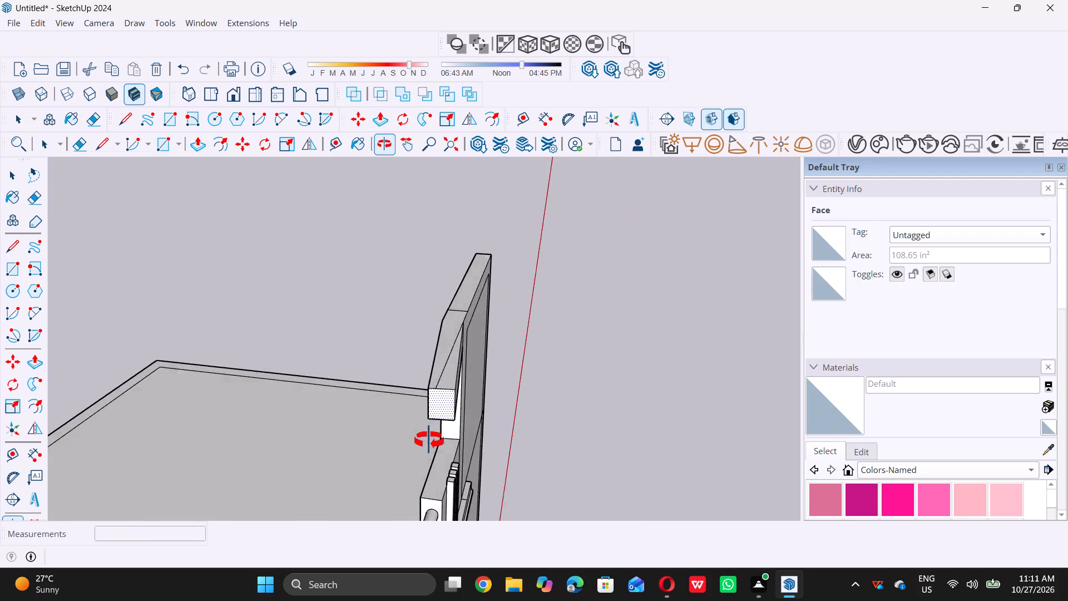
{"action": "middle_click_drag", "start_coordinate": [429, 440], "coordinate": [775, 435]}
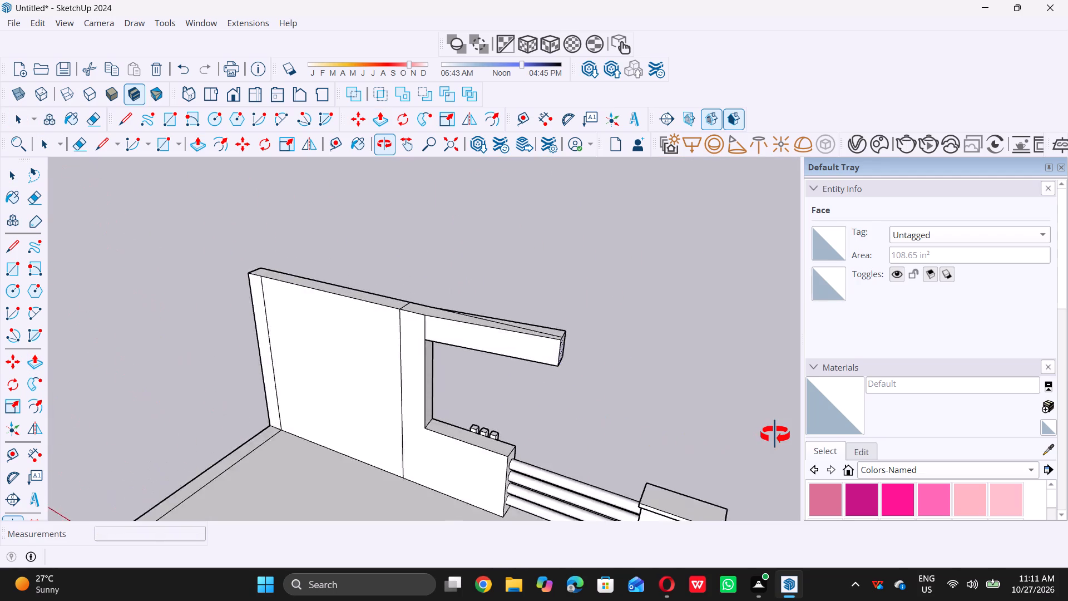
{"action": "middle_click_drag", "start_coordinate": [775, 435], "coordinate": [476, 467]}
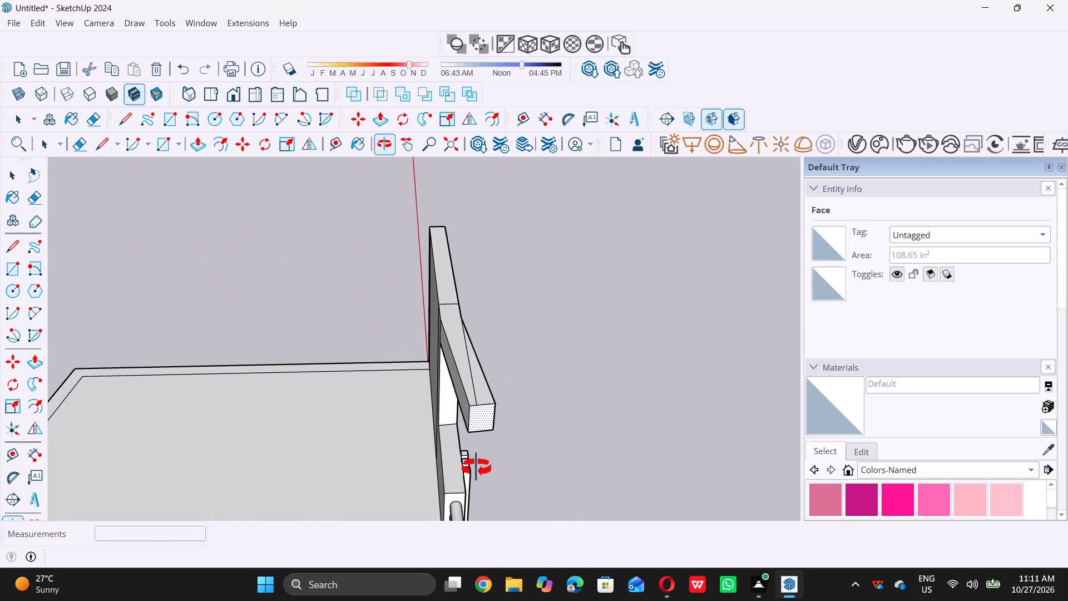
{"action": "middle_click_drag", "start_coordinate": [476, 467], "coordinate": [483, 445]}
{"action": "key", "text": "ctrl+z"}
Examine from above and from the front how the 5' line aligns with the tall wall and the parapet.
{"action": "scroll", "coordinate": [462, 437], "scroll_direction": "down", "scroll_amount": 1}
{"action": "middle_click_drag", "start_coordinate": [439, 423], "coordinate": [413, 405]}
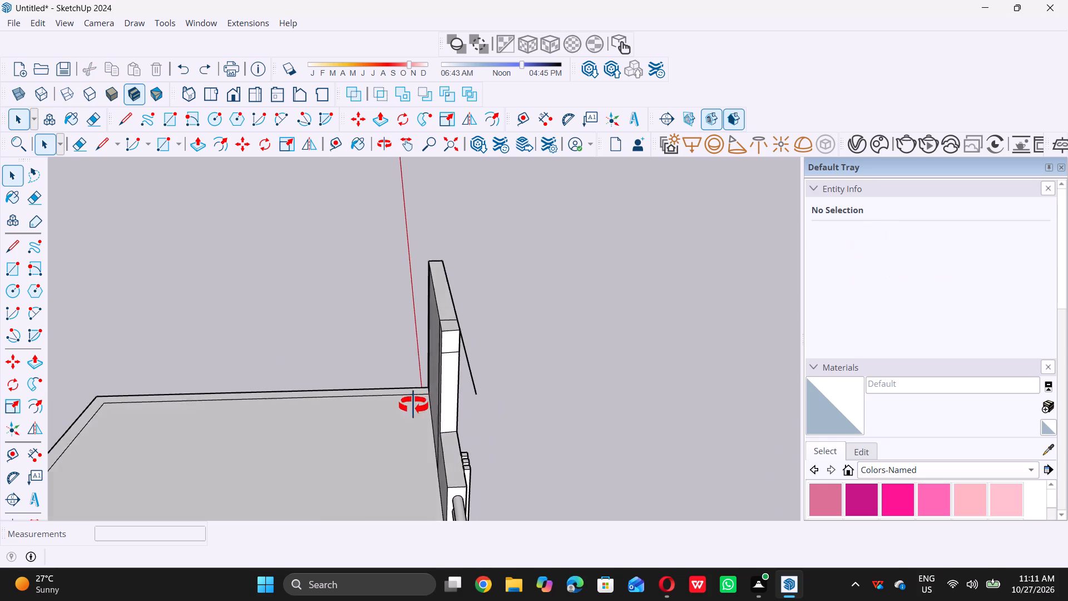
{"action": "middle_click_drag", "start_coordinate": [413, 405], "coordinate": [418, 528]}
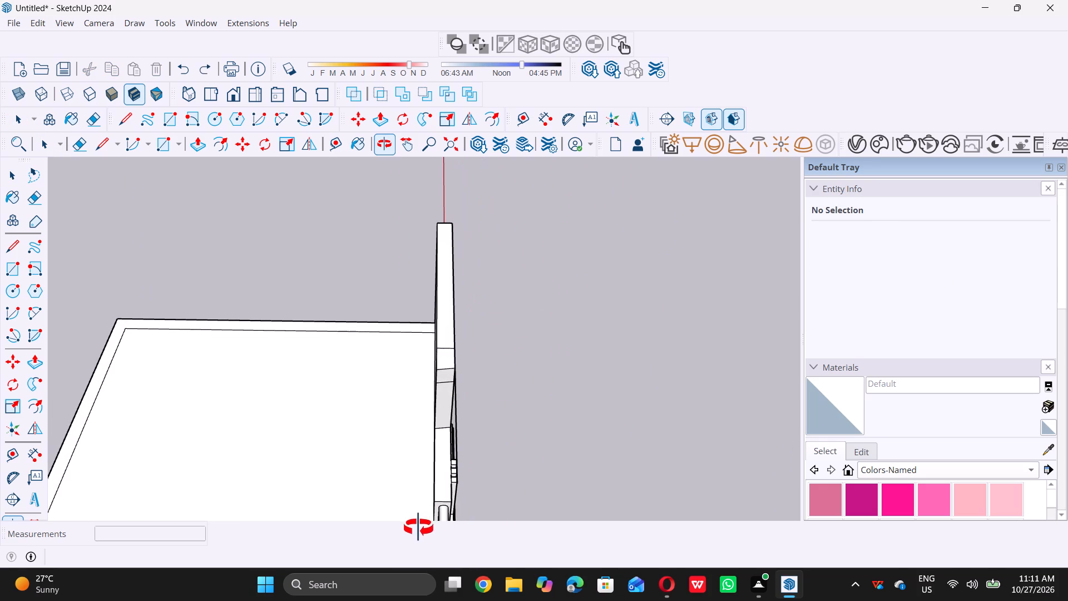
{"action": "middle_click_drag", "start_coordinate": [418, 528], "coordinate": [419, 534]}
{"action": "scroll", "coordinate": [457, 369], "scroll_direction": "up", "scroll_amount": 5}
{"action": "scroll", "coordinate": [427, 411], "scroll_direction": "down", "scroll_amount": 5}
{"action": "middle_click_drag", "start_coordinate": [437, 445], "coordinate": [291, 366]}
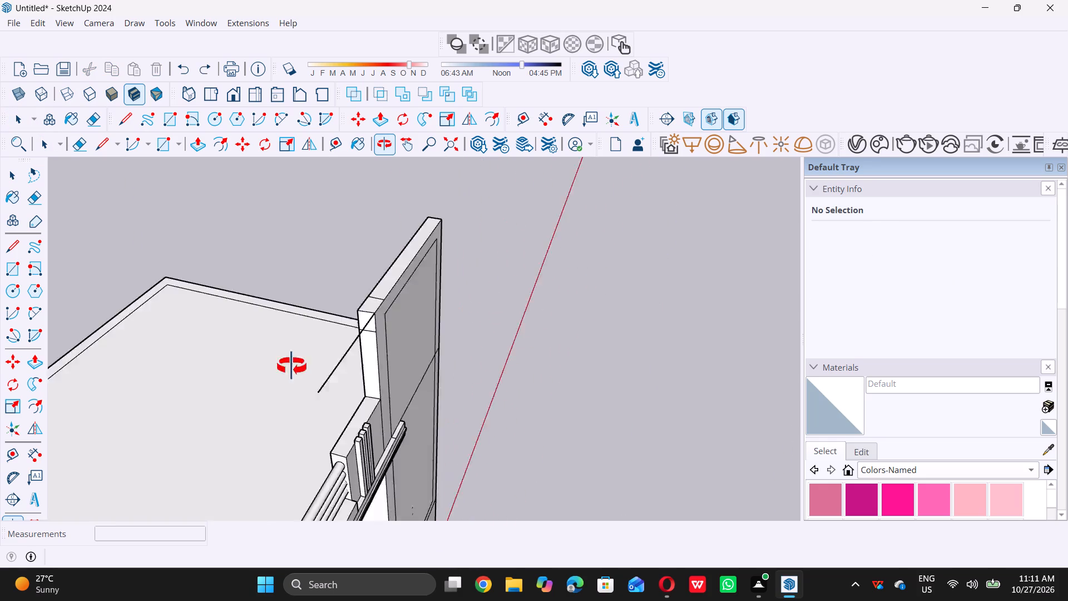
{"action": "middle_click_drag", "start_coordinate": [291, 366], "coordinate": [237, 352]}
{"action": "scroll", "coordinate": [364, 355], "scroll_direction": "down", "scroll_amount": 5}
{"action": "middle_click_drag", "start_coordinate": [348, 365], "coordinate": [191, 392]}
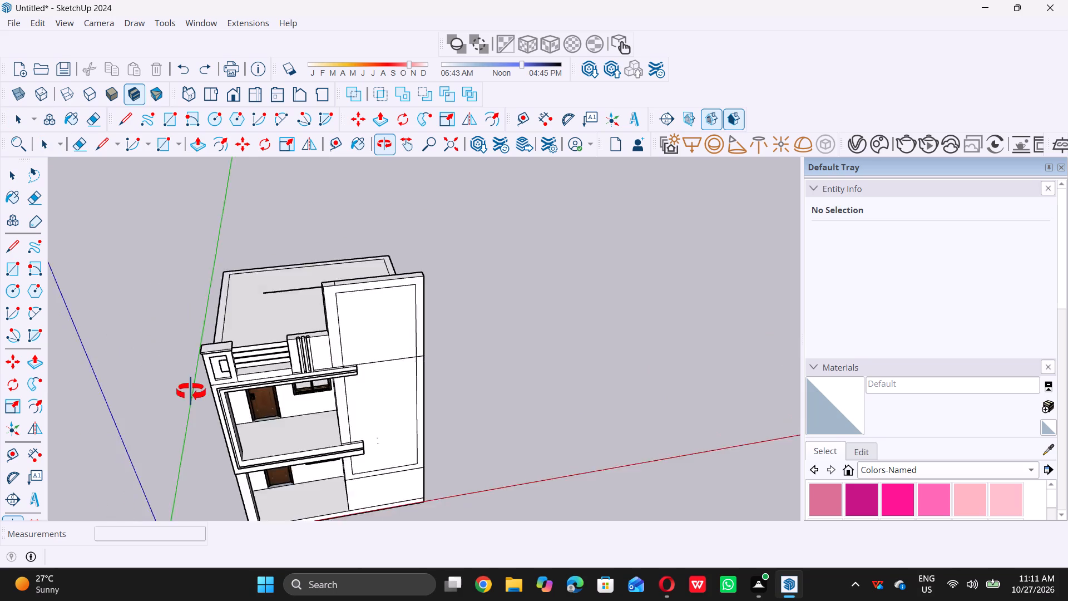
{"action": "middle_click_drag", "start_coordinate": [191, 392], "coordinate": [175, 462]}
{"action": "middle_click_drag", "start_coordinate": [413, 264], "coordinate": [344, 357]}
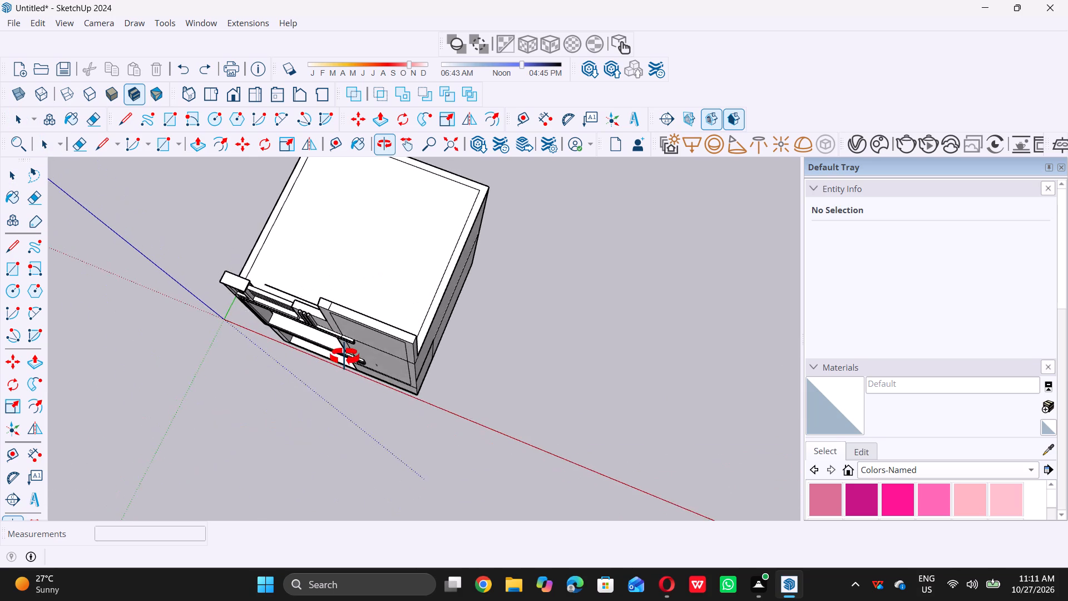
{"action": "middle_click_drag", "start_coordinate": [344, 357], "coordinate": [377, 406]}
{"action": "scroll", "coordinate": [338, 366], "scroll_direction": "up", "scroll_amount": 6}
{"action": "scroll", "coordinate": [288, 344], "scroll_direction": "up", "scroll_amount": 6}
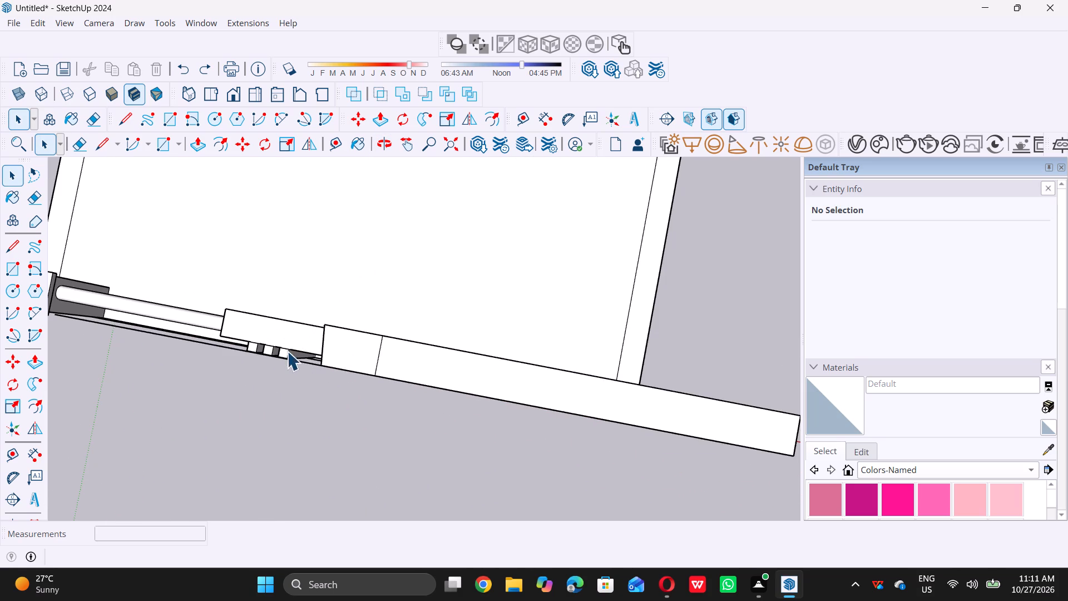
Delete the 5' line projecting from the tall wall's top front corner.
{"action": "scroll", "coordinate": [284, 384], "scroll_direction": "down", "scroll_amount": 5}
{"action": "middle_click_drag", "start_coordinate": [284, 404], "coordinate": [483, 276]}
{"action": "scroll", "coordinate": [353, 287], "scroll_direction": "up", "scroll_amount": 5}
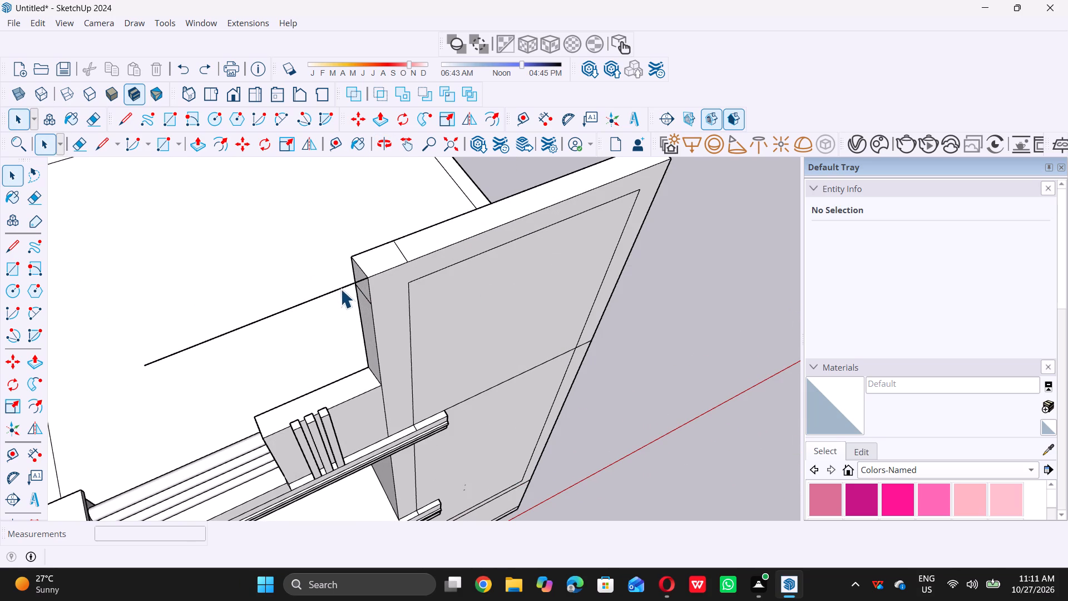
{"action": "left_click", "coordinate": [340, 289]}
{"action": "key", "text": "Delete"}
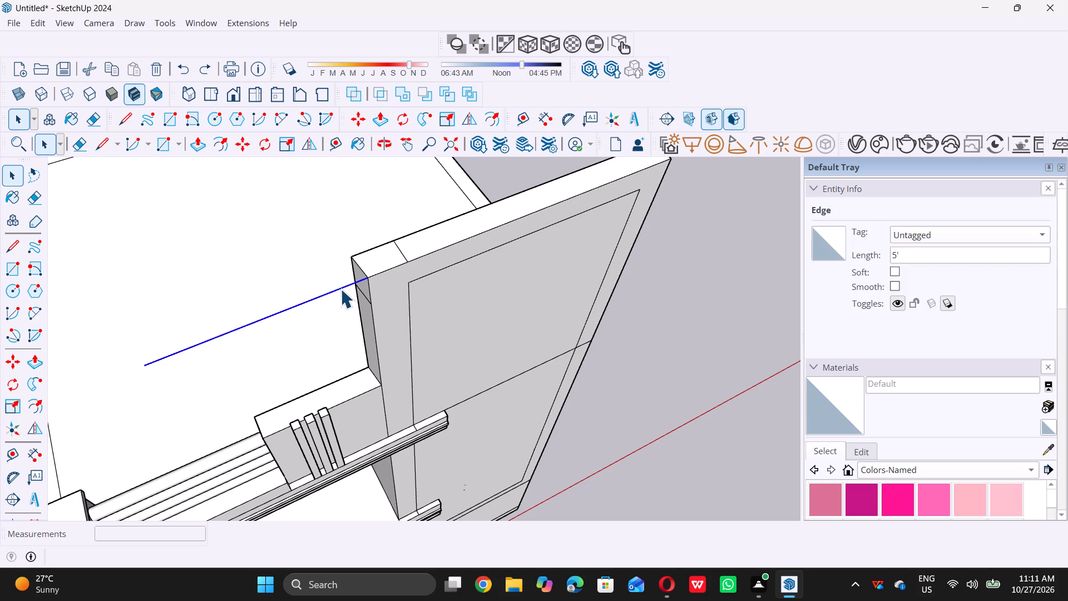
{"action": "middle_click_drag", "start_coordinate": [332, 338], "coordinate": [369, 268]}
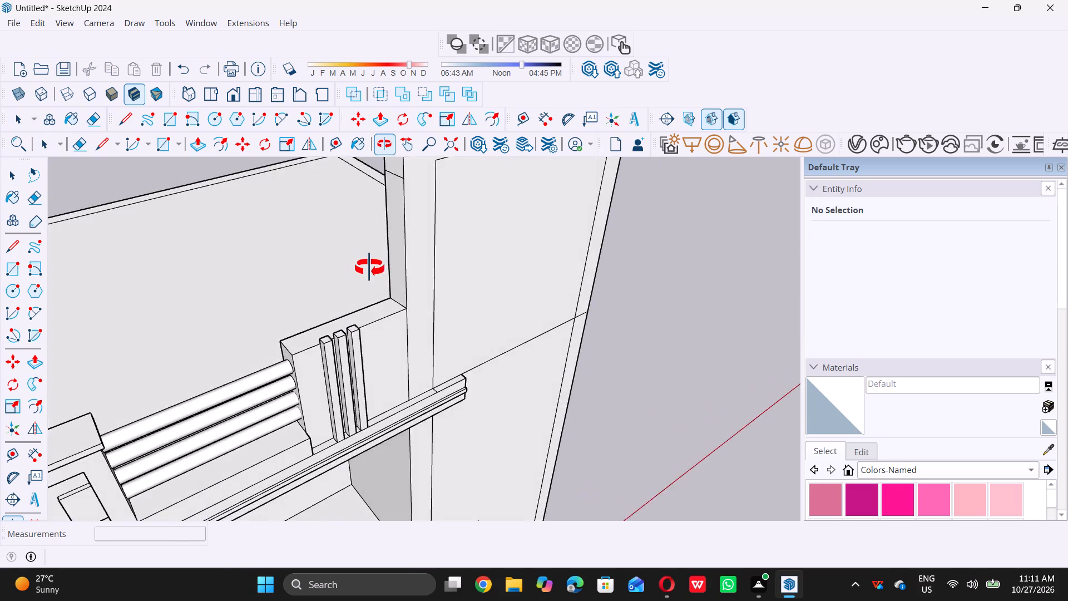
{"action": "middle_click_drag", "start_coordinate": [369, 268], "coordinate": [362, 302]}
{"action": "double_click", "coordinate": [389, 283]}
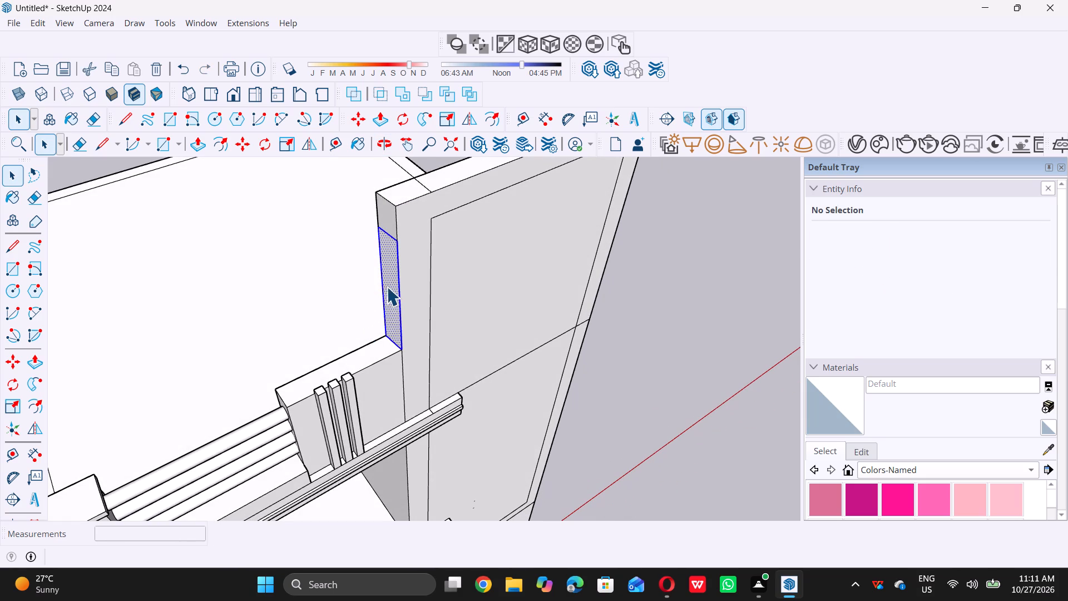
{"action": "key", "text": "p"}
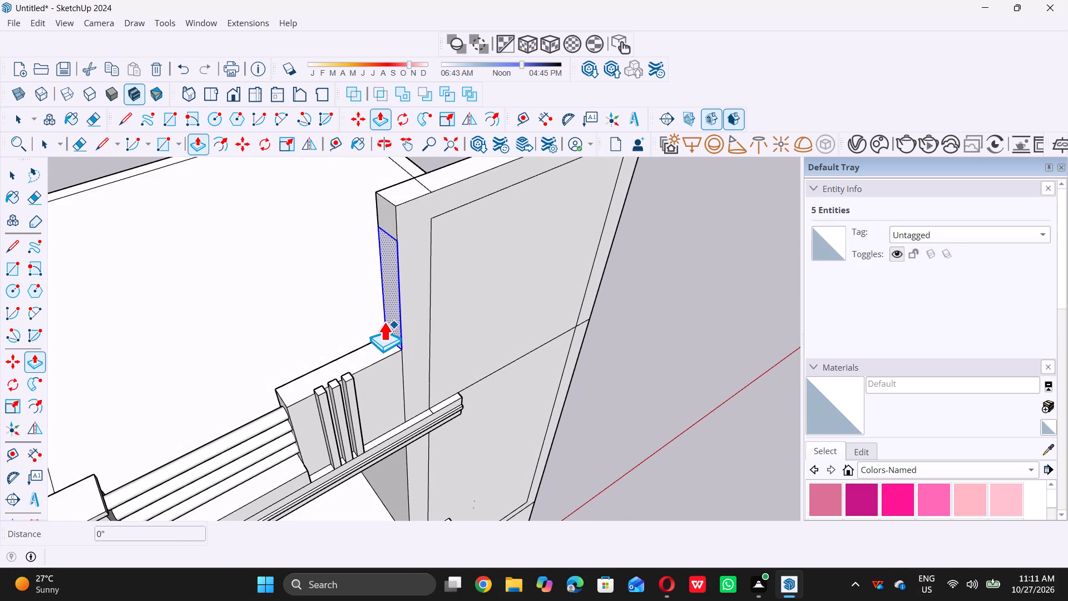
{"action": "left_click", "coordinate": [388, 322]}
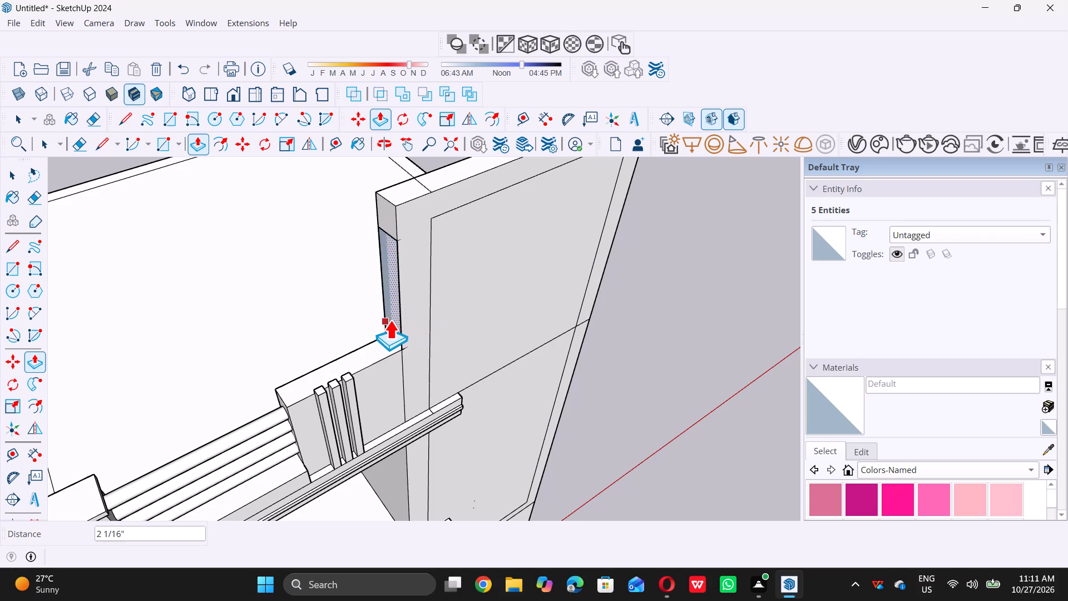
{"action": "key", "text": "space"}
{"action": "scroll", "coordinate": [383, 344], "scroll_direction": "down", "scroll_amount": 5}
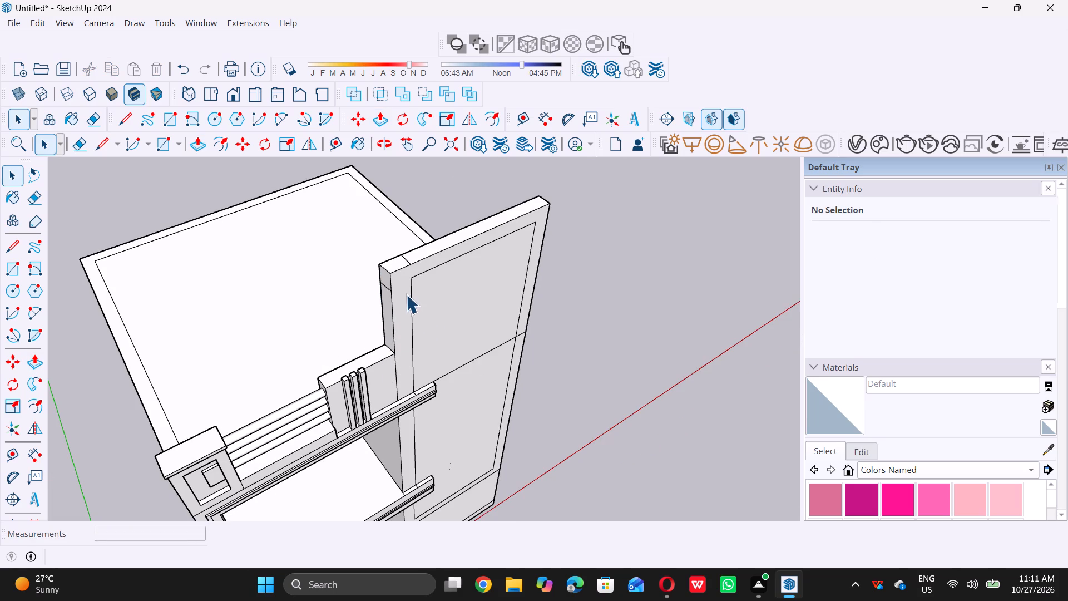
Draw a 9" line from the front panel outline's top corner straight up to the tall wall's top edge.
{"action": "middle_click_drag", "start_coordinate": [392, 273], "coordinate": [317, 196]}
{"action": "scroll", "coordinate": [429, 221], "scroll_direction": "up", "scroll_amount": 5}
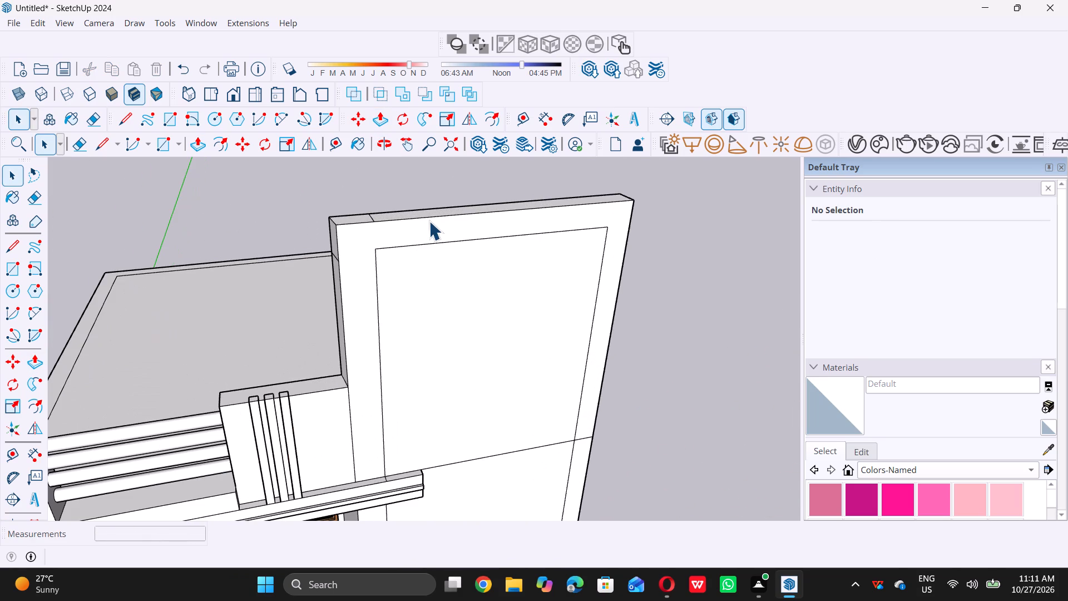
{"action": "key", "text": "l"}
{"action": "double_click", "coordinate": [378, 246]}
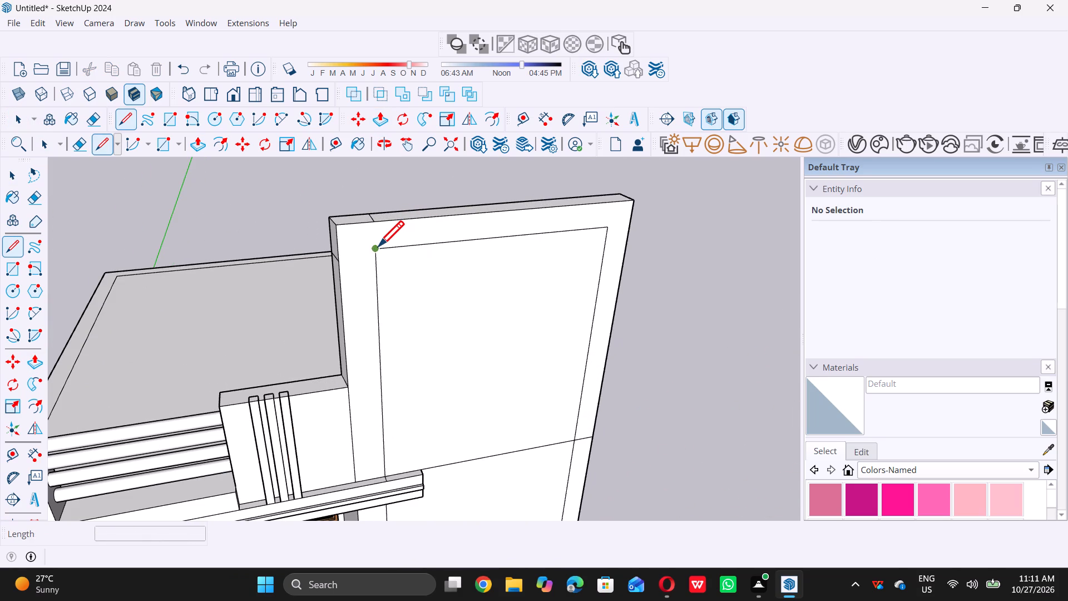
{"action": "left_click", "coordinate": [378, 223]}
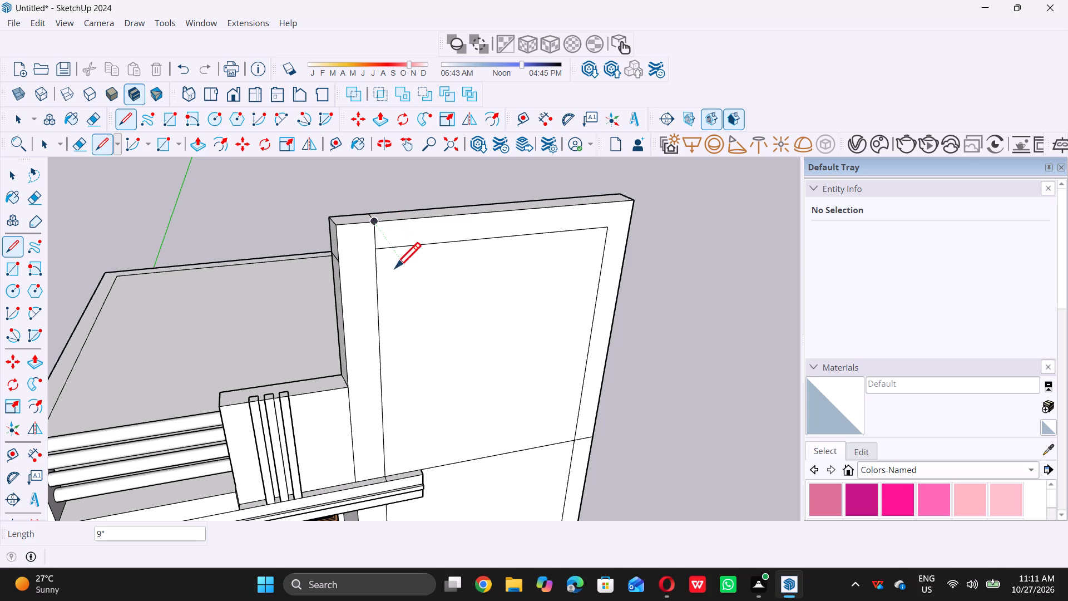
{"action": "key", "text": "space"}
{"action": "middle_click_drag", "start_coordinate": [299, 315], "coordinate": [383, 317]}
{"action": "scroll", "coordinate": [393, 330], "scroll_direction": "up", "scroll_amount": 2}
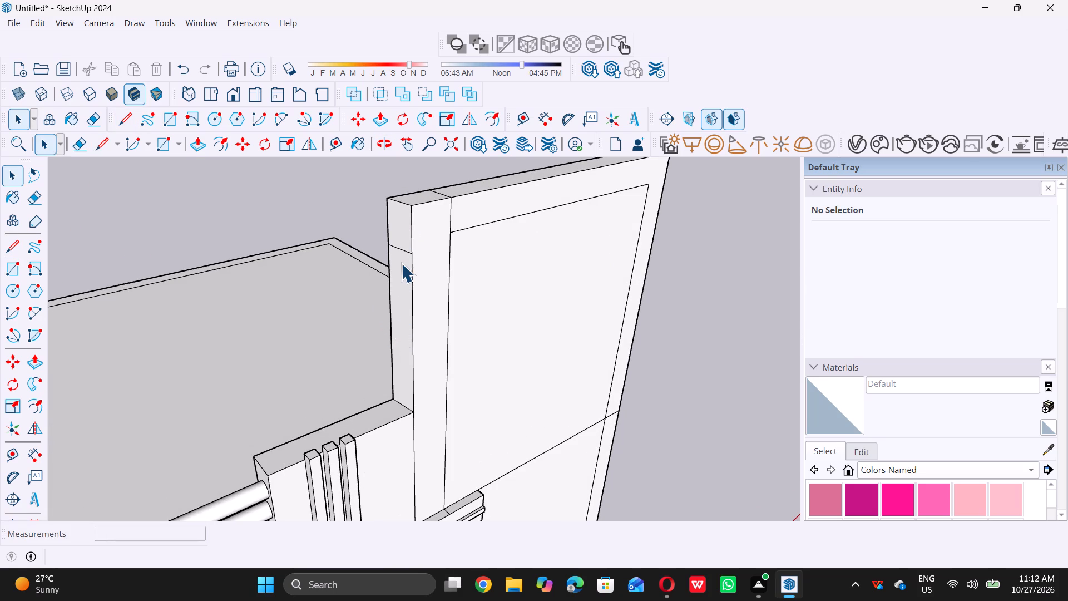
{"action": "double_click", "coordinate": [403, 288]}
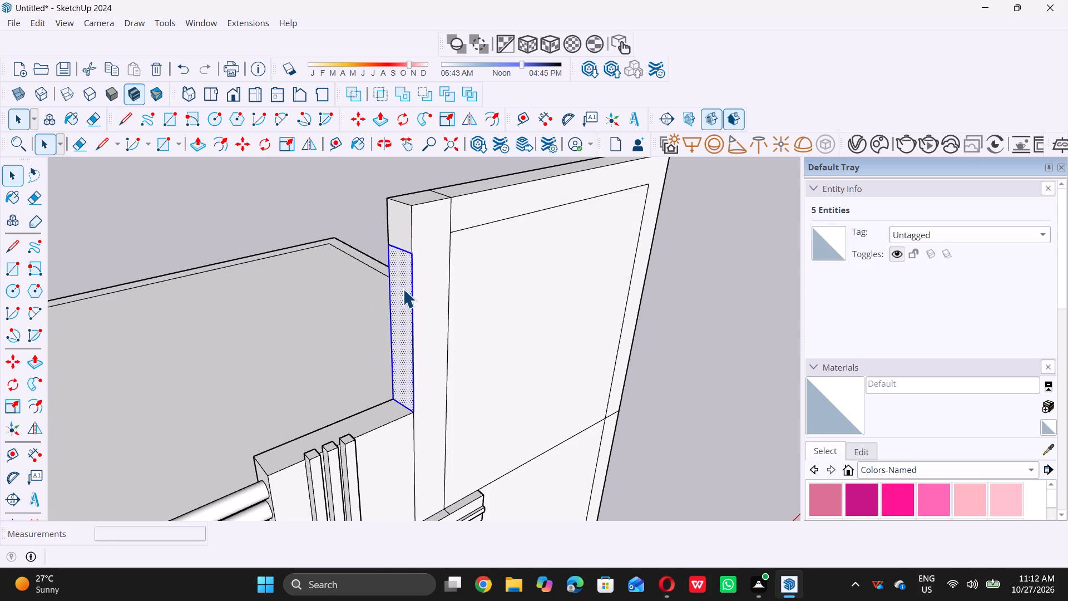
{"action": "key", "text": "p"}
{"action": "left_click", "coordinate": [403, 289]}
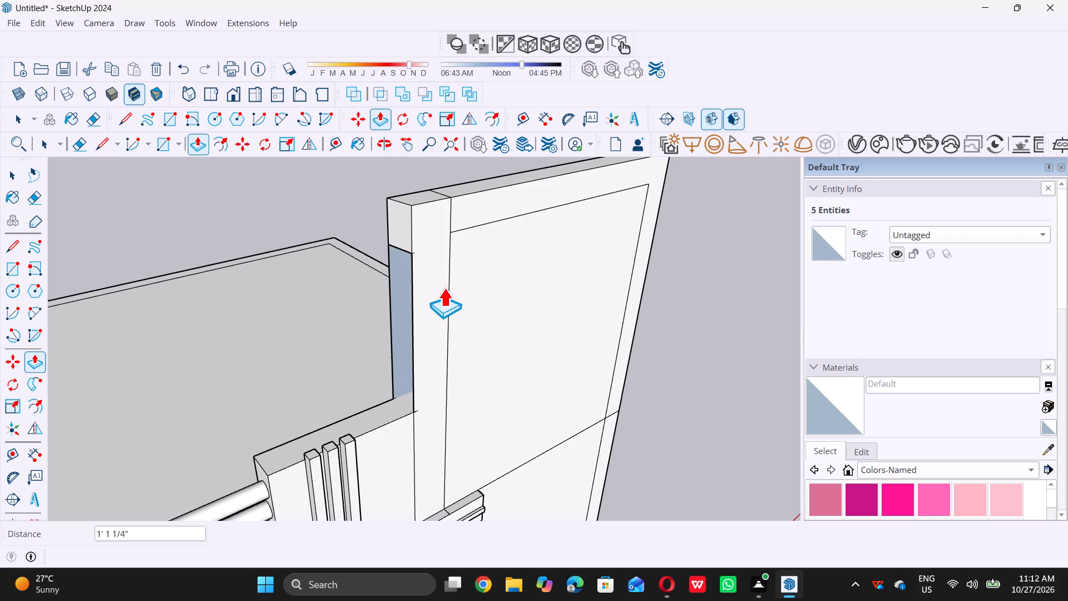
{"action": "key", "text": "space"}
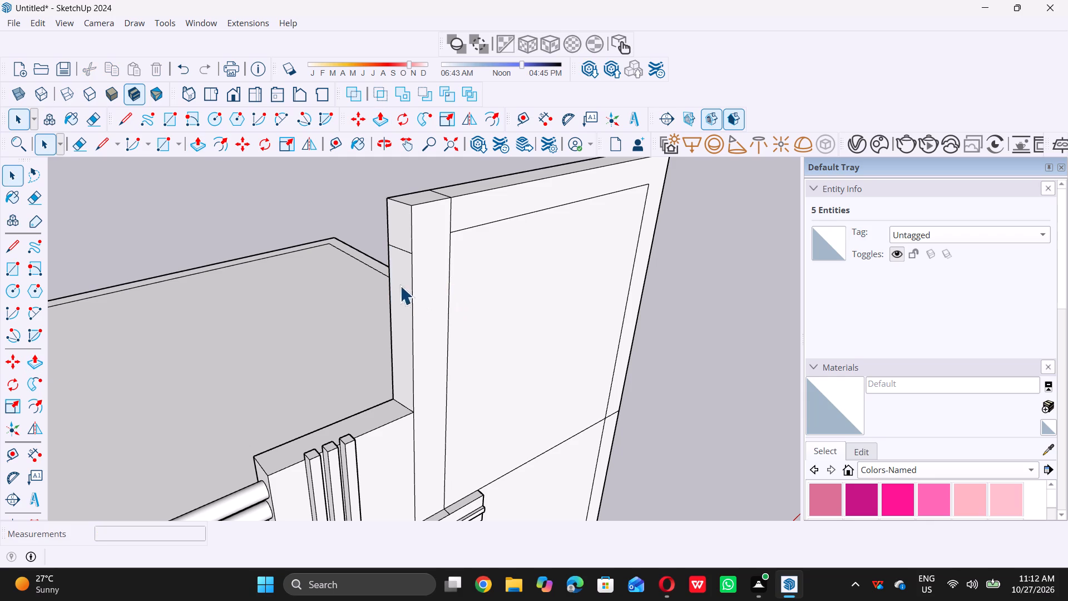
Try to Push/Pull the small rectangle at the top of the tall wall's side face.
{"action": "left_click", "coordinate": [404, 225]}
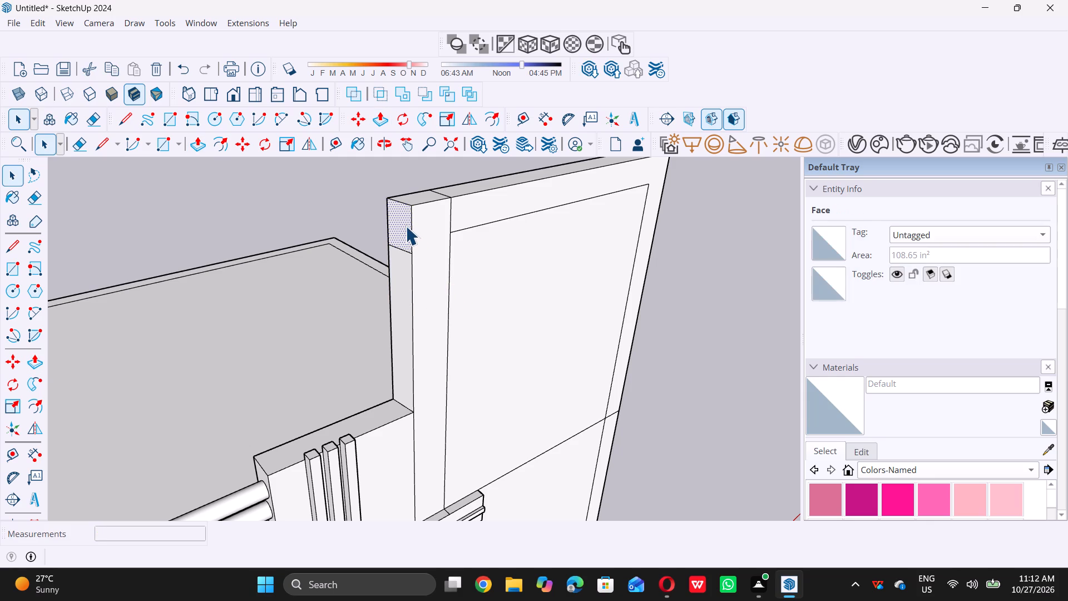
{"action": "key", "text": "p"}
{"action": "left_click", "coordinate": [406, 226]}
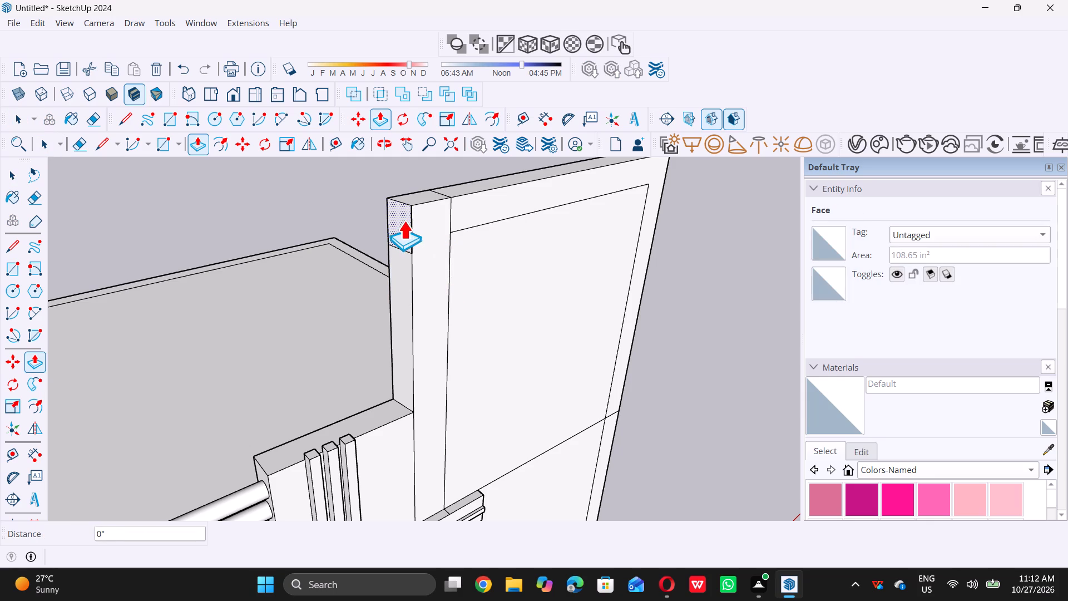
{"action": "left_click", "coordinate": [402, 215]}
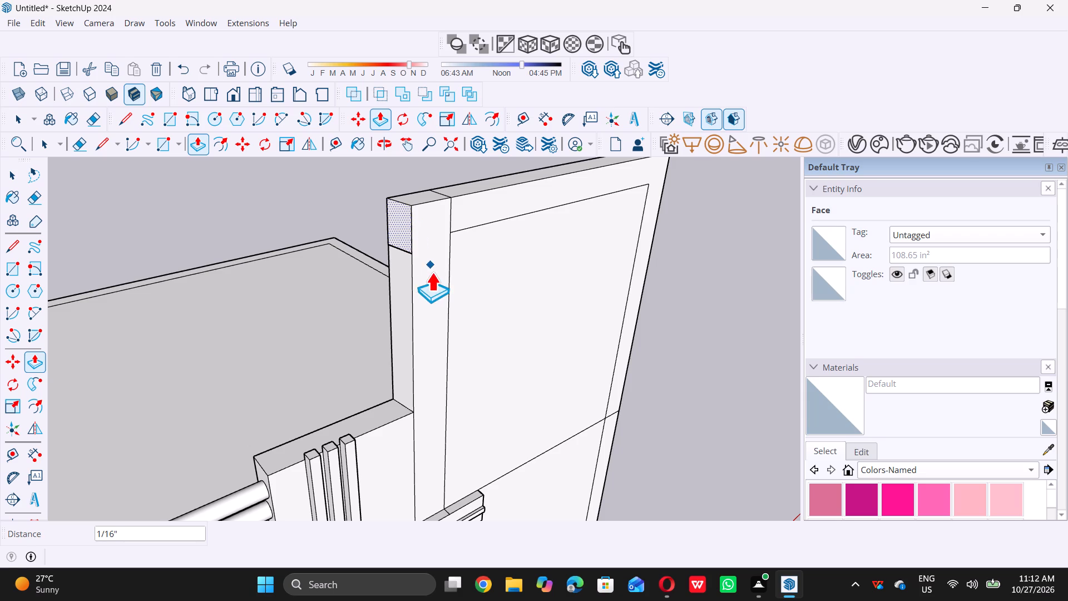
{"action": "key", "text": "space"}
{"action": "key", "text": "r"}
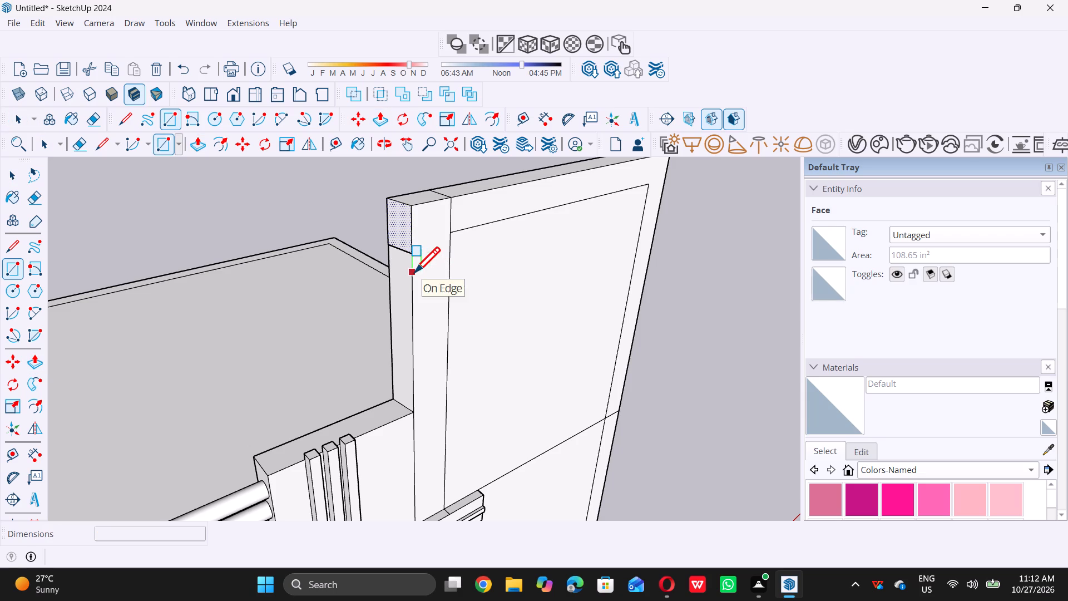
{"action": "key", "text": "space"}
Erase the tall wall's vertical front corner edge between the small top rectangle and the parapet.
{"action": "key", "text": "e"}
{"action": "left_click", "coordinate": [413, 282]}
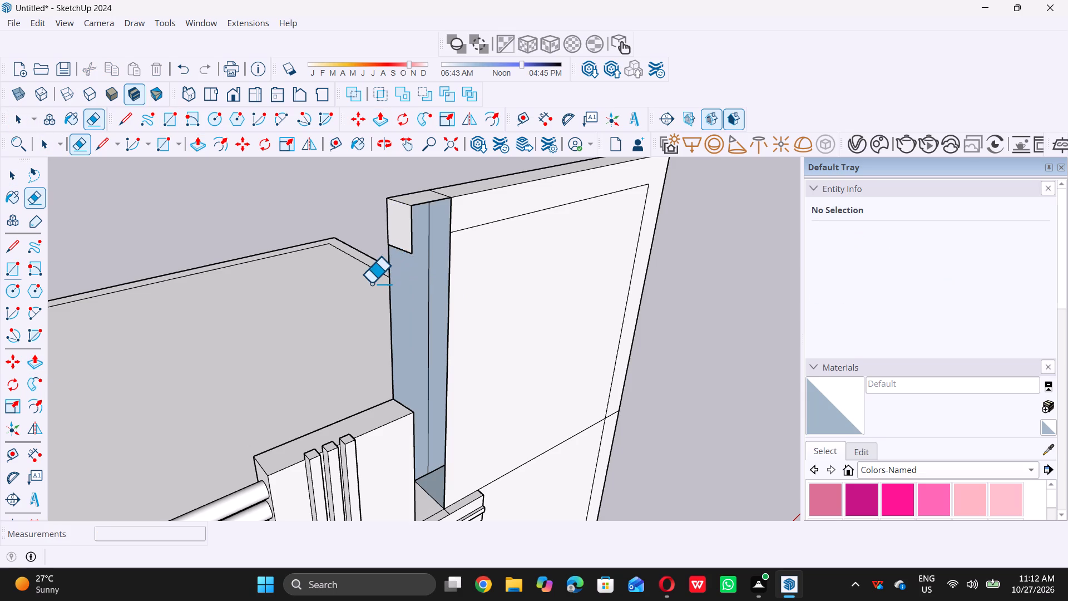
{"action": "middle_click_drag", "start_coordinate": [371, 283], "coordinate": [667, 310]}
{"action": "left_click", "coordinate": [588, 260]}
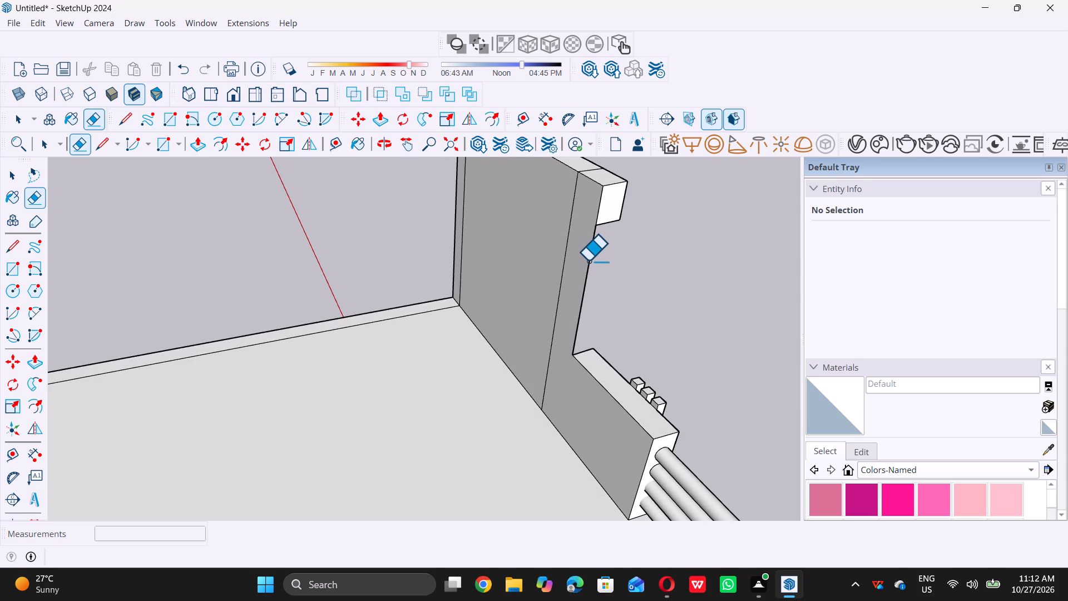
{"action": "key", "text": "ctrl+z"}
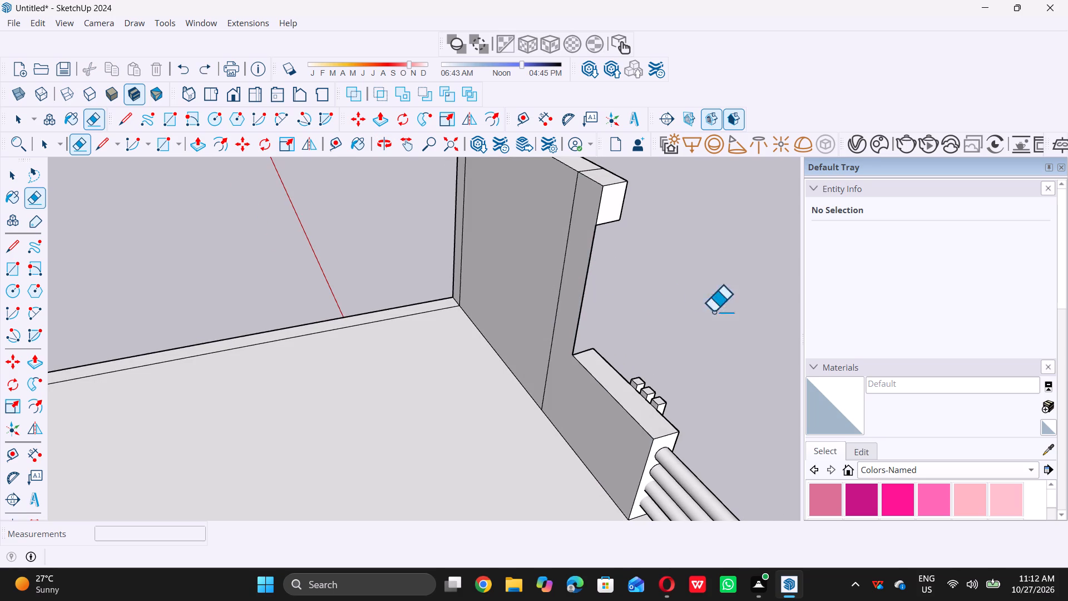
Erase the remaining edges of the small top rectangle and the front corner, opening the tall wall's narrow end.
{"action": "middle_click_drag", "start_coordinate": [615, 280], "coordinate": [345, 229]}
{"action": "scroll", "coordinate": [345, 229], "scroll_direction": "up", "scroll_amount": 1}
{"action": "middle_click_drag", "start_coordinate": [524, 237], "coordinate": [492, 228]}
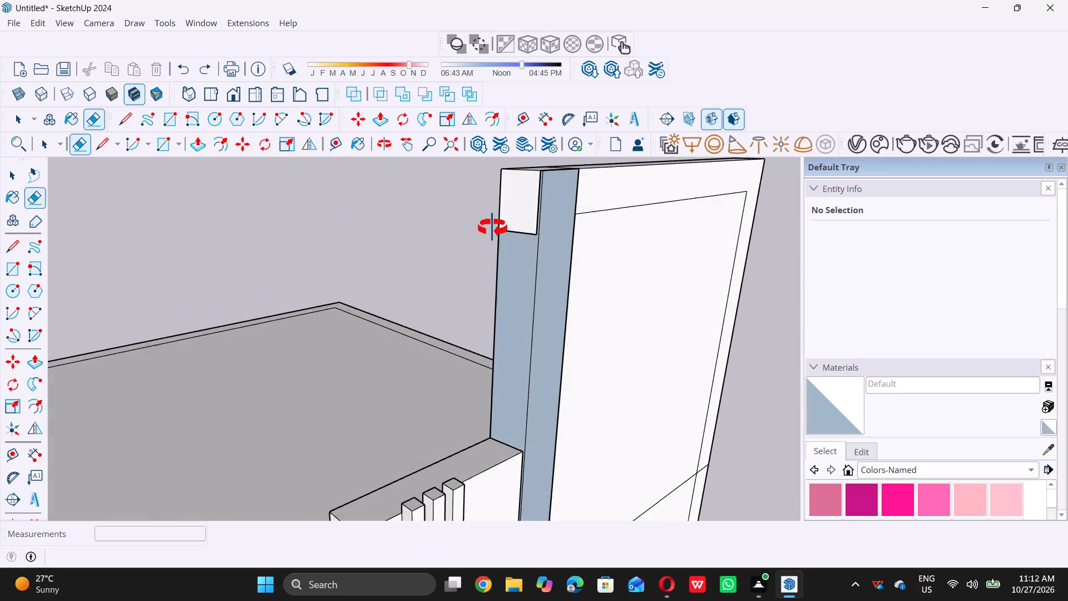
{"action": "middle_click_drag", "start_coordinate": [492, 228], "coordinate": [517, 280]}
{"action": "left_click", "coordinate": [556, 186]}
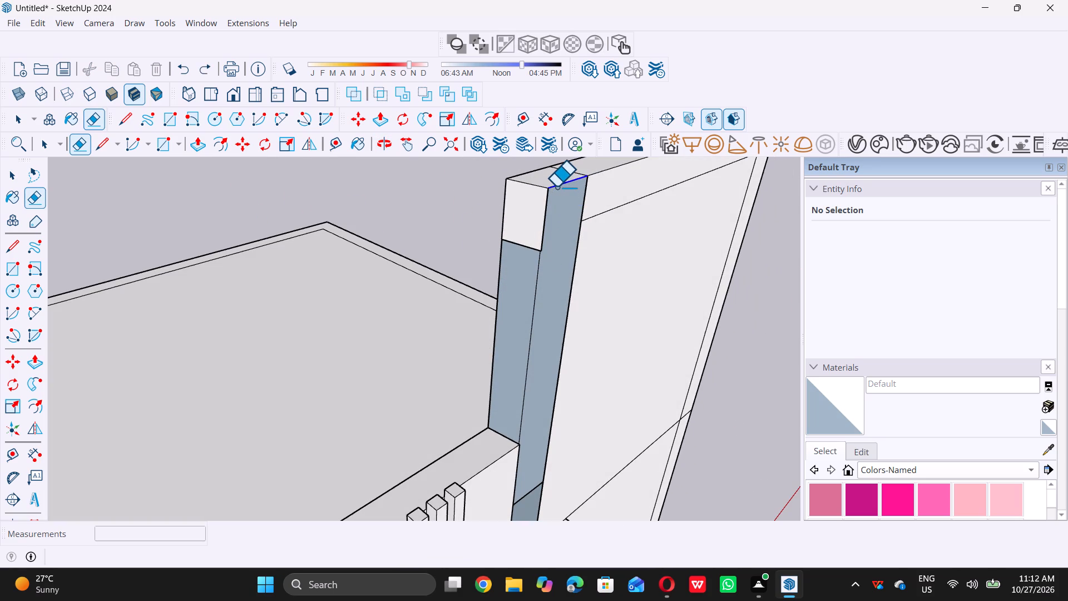
{"action": "left_click", "coordinate": [546, 189]}
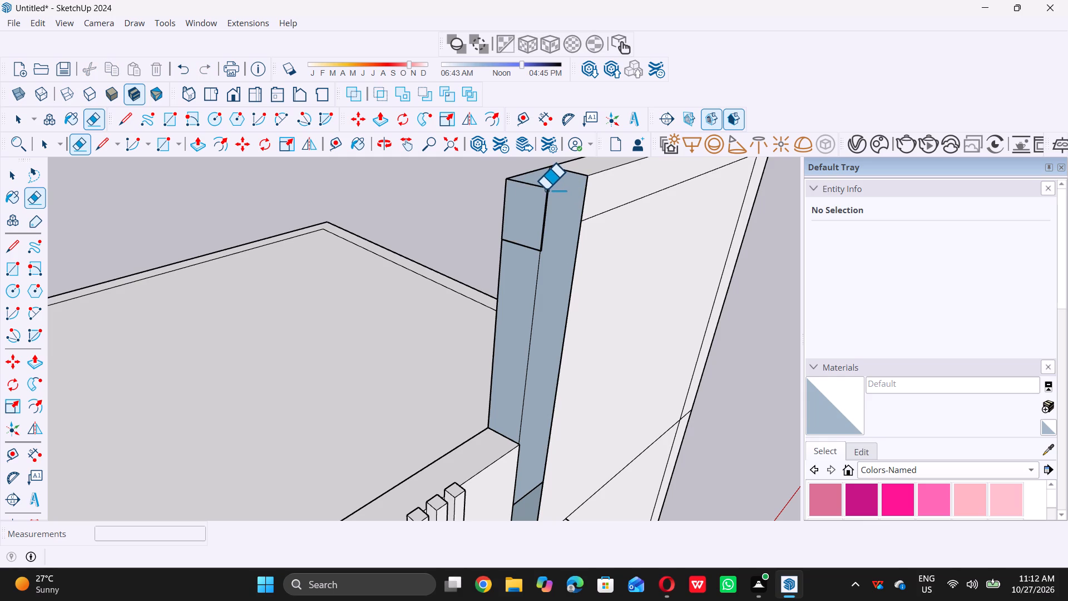
{"action": "left_click", "coordinate": [547, 191]}
{"action": "left_click", "coordinate": [541, 188]}
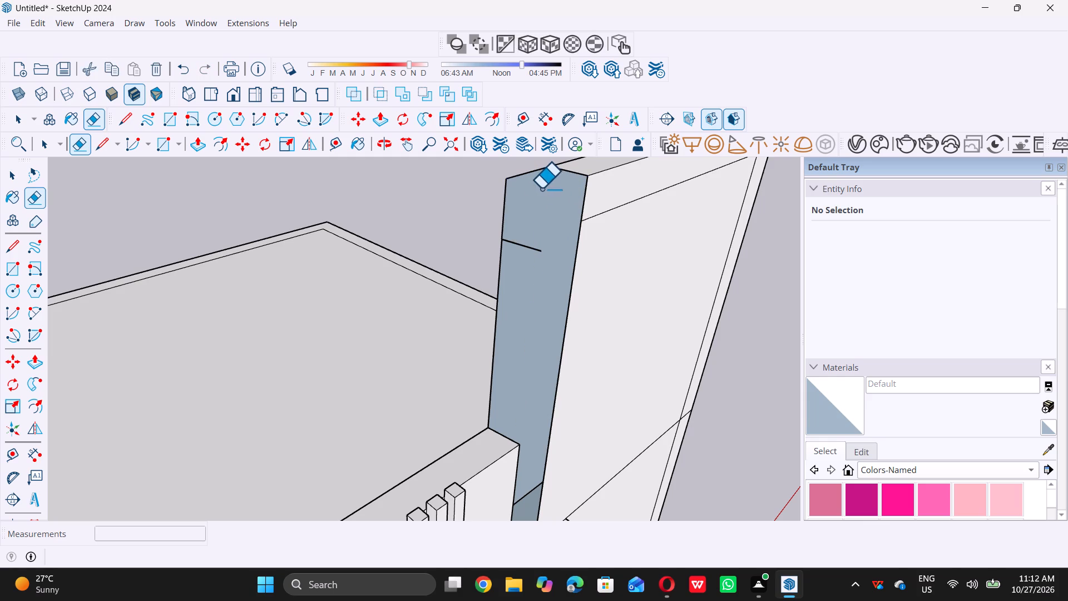
{"action": "left_click", "coordinate": [533, 250]}
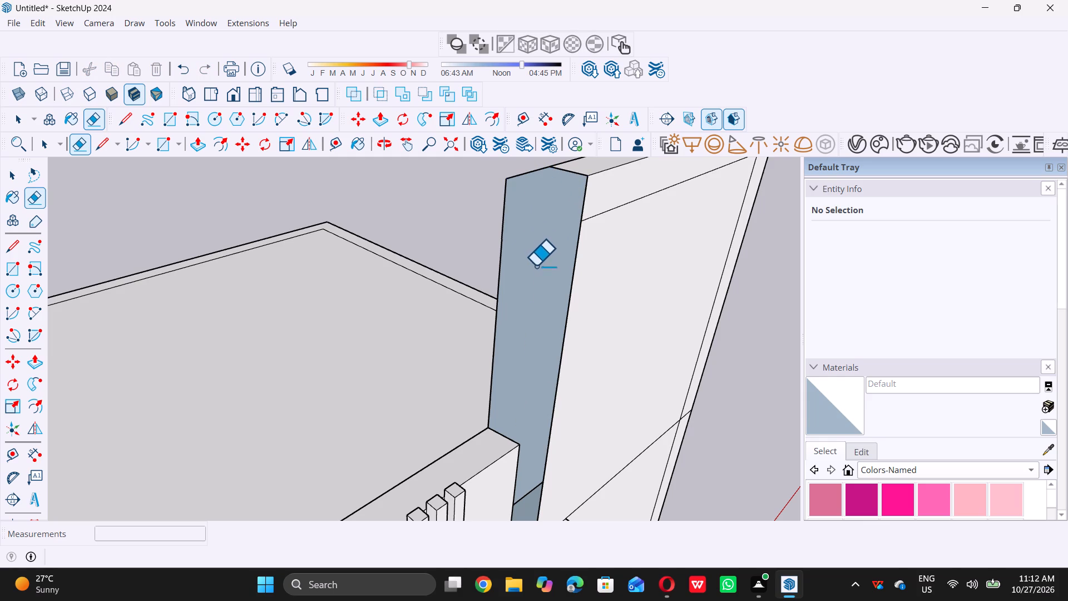
{"action": "key", "text": "space"}
Draw a vertical rectangle about 1' by 8' 9" closing the tall wall's front strip, from its top down to the parapet's base.
{"action": "scroll", "coordinate": [522, 270], "scroll_direction": "down", "scroll_amount": 11}
{"action": "middle_click_drag", "start_coordinate": [547, 275], "coordinate": [311, 138]}
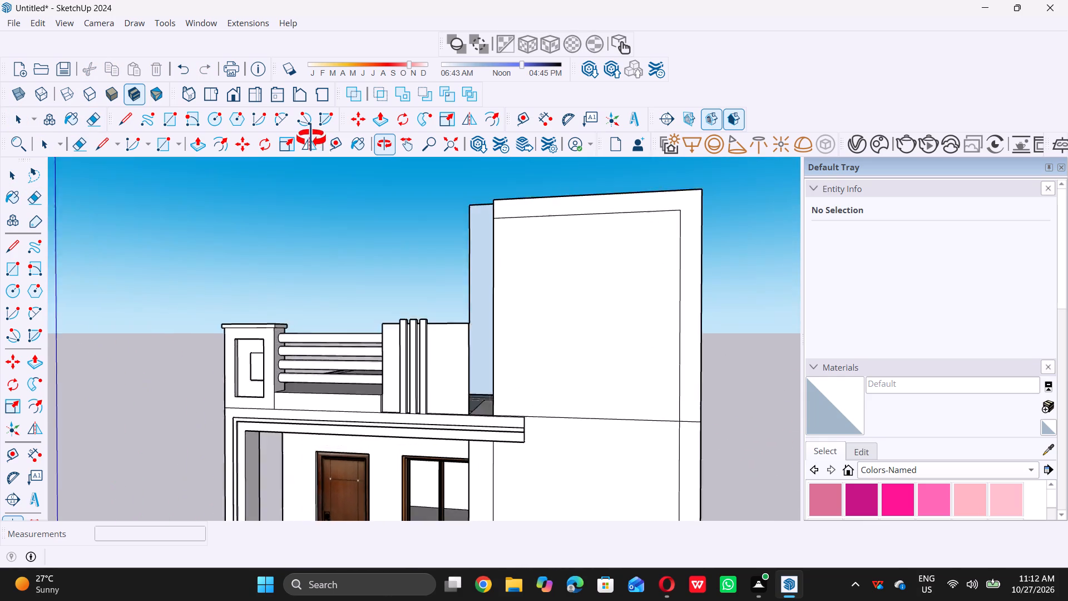
{"action": "middle_click_drag", "start_coordinate": [311, 138], "coordinate": [344, 137]}
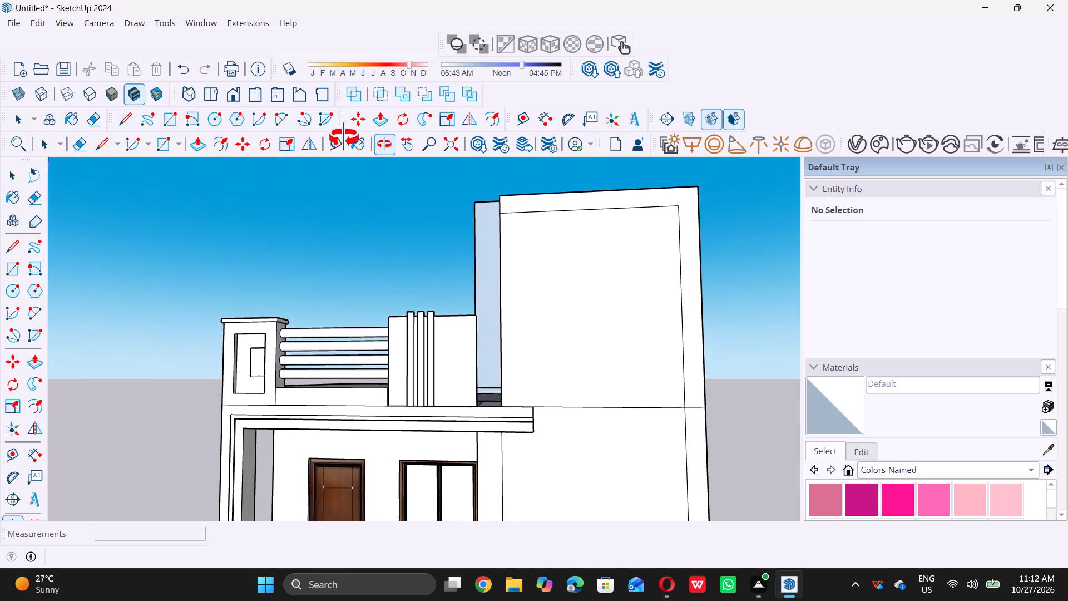
{"action": "middle_click_drag", "start_coordinate": [344, 137], "coordinate": [352, 153]}
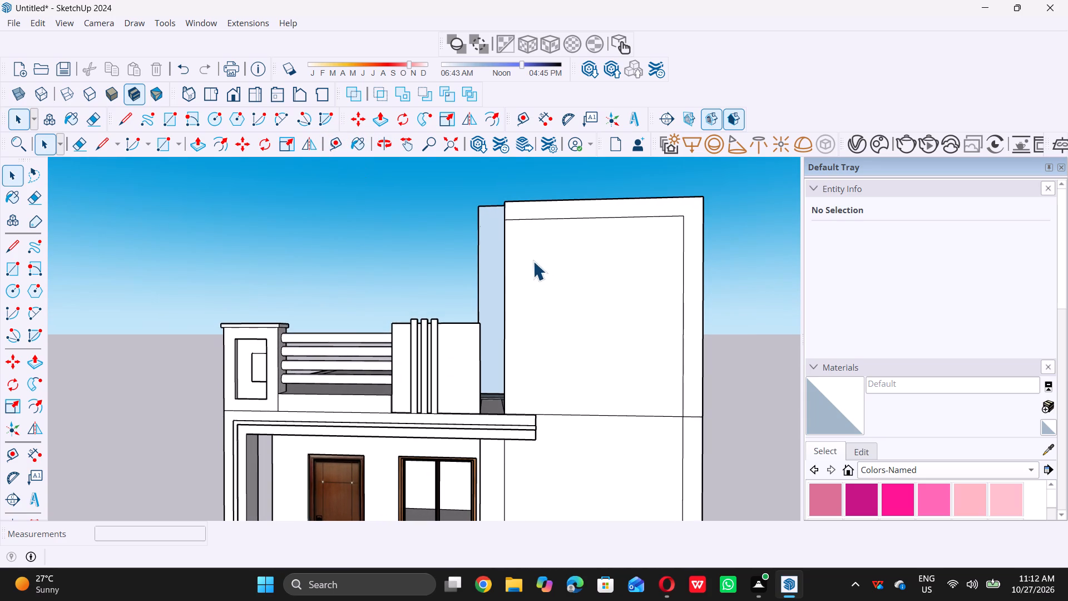
{"action": "key", "text": "r"}
{"action": "left_click", "coordinate": [506, 201]}
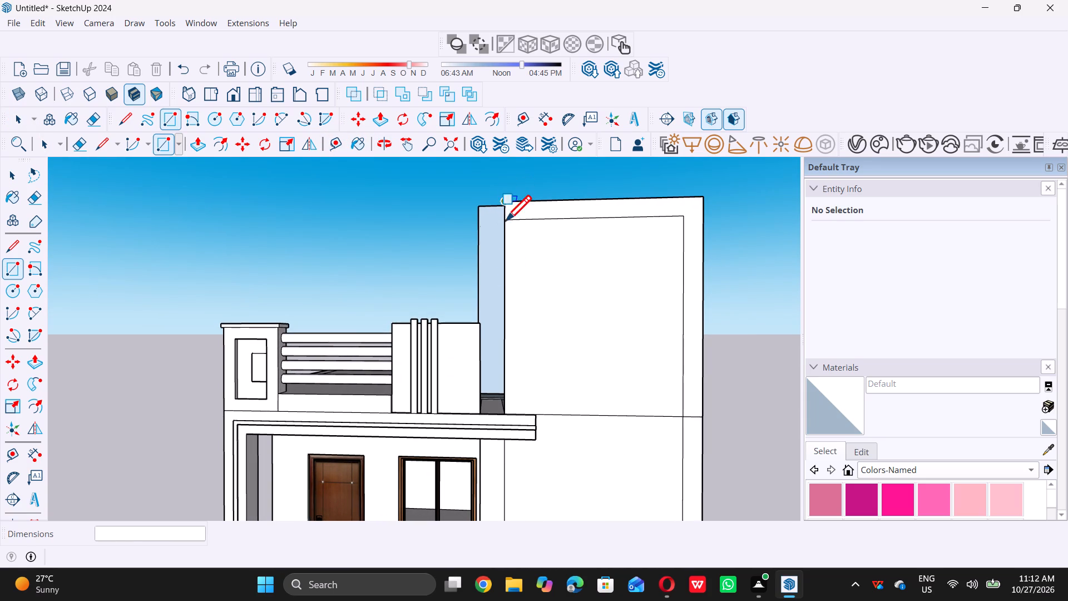
{"action": "scroll", "coordinate": [483, 386], "scroll_direction": "up", "scroll_amount": 5}
{"action": "middle_click_drag", "start_coordinate": [486, 403], "coordinate": [481, 442]}
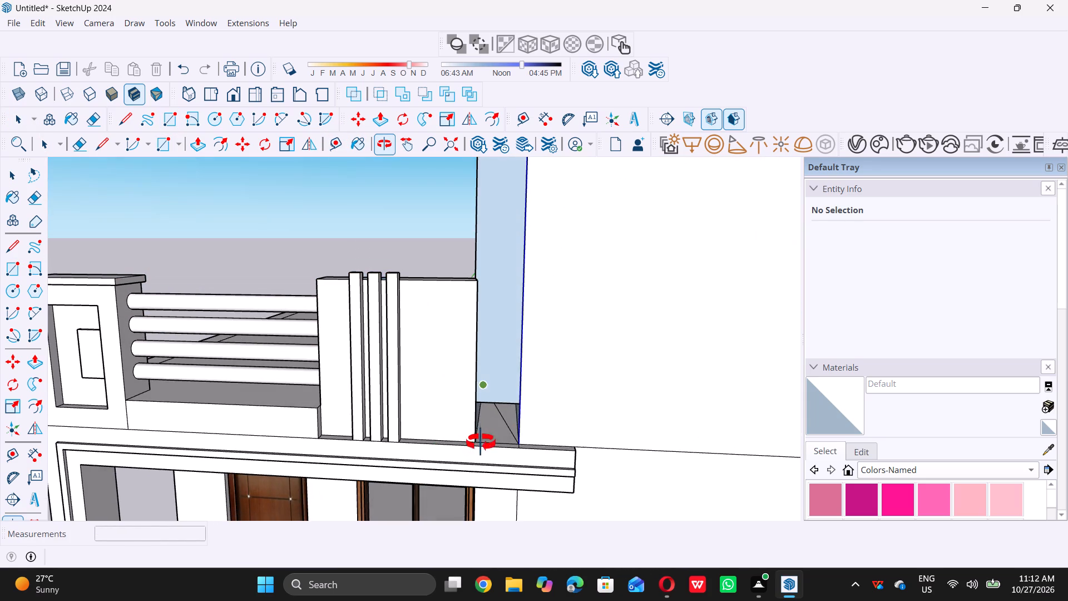
{"action": "middle_click_drag", "start_coordinate": [481, 442], "coordinate": [482, 447]}
{"action": "scroll", "coordinate": [489, 426], "scroll_direction": "up", "scroll_amount": 5}
{"action": "left_click", "coordinate": [467, 453]}
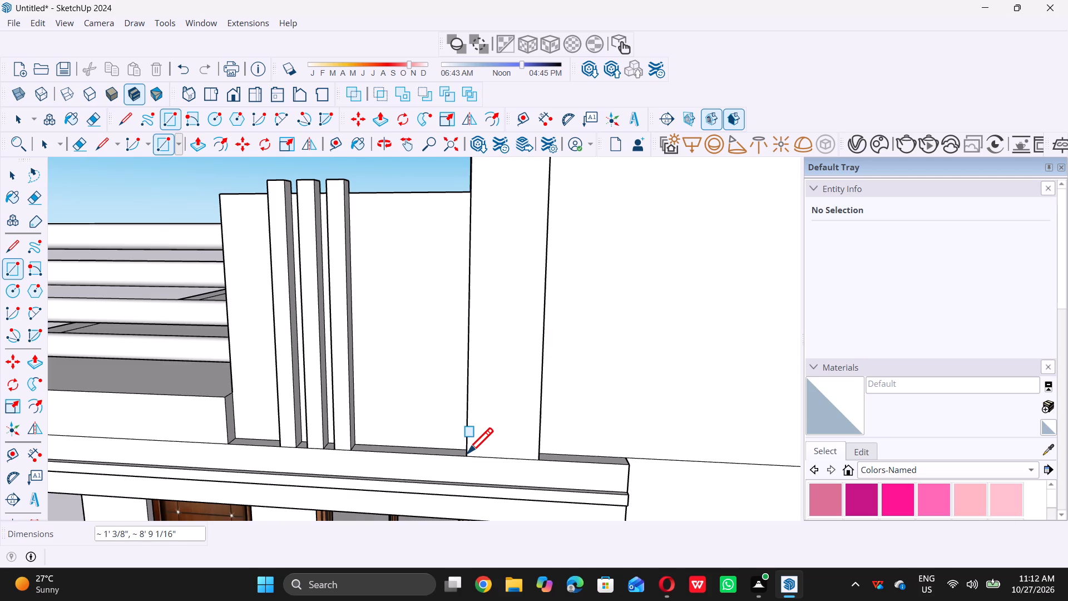
Draw a rectangle about 9" by 5' closing the tall wall's open side end, from its top back corner to the parapet's top.
{"action": "scroll", "coordinate": [475, 459], "scroll_direction": "down", "scroll_amount": 11}
{"action": "middle_click_drag", "start_coordinate": [421, 313], "coordinate": [636, 324]}
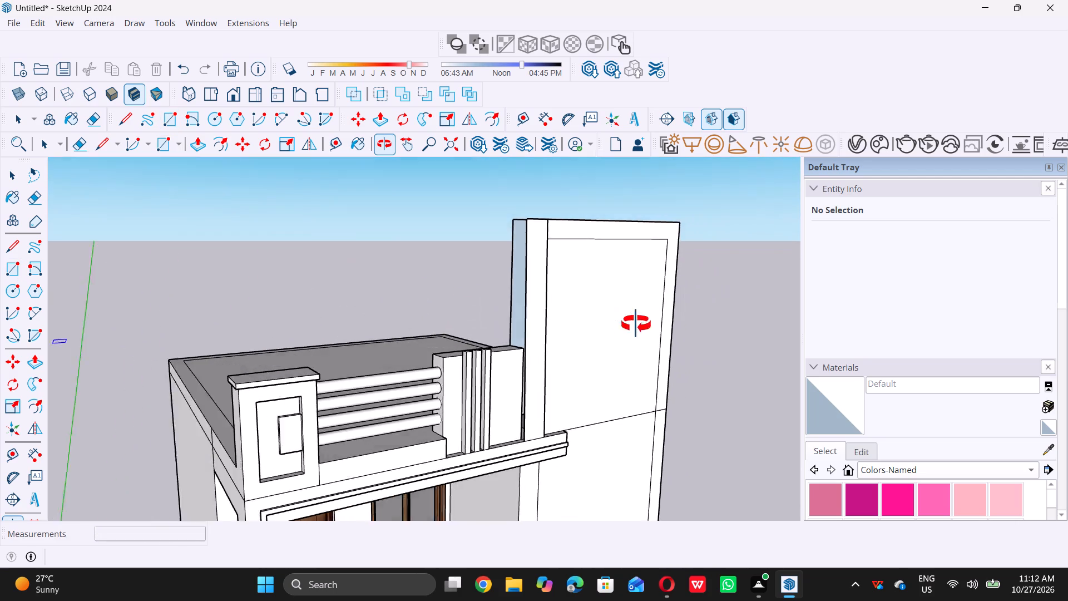
{"action": "middle_click_drag", "start_coordinate": [636, 324], "coordinate": [720, 360]}
{"action": "middle_click_drag", "start_coordinate": [527, 262], "coordinate": [600, 267]}
{"action": "scroll", "coordinate": [491, 235], "scroll_direction": "up", "scroll_amount": 4}
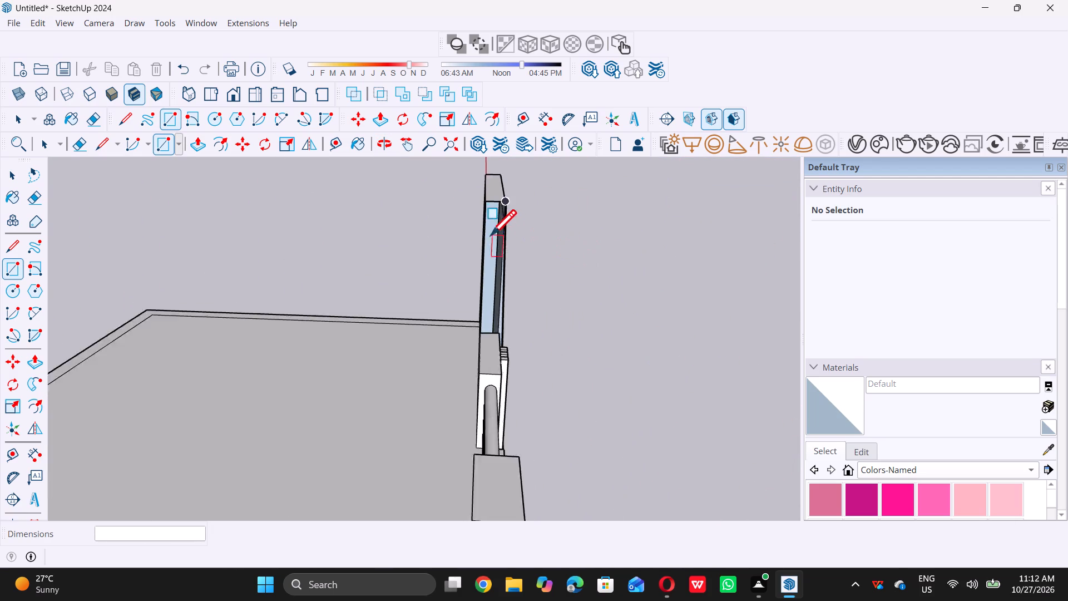
{"action": "scroll", "coordinate": [469, 303], "scroll_direction": "down", "scroll_amount": 5}
{"action": "middle_click_drag", "start_coordinate": [457, 354], "coordinate": [477, 241]}
{"action": "scroll", "coordinate": [479, 243], "scroll_direction": "up", "scroll_amount": 4}
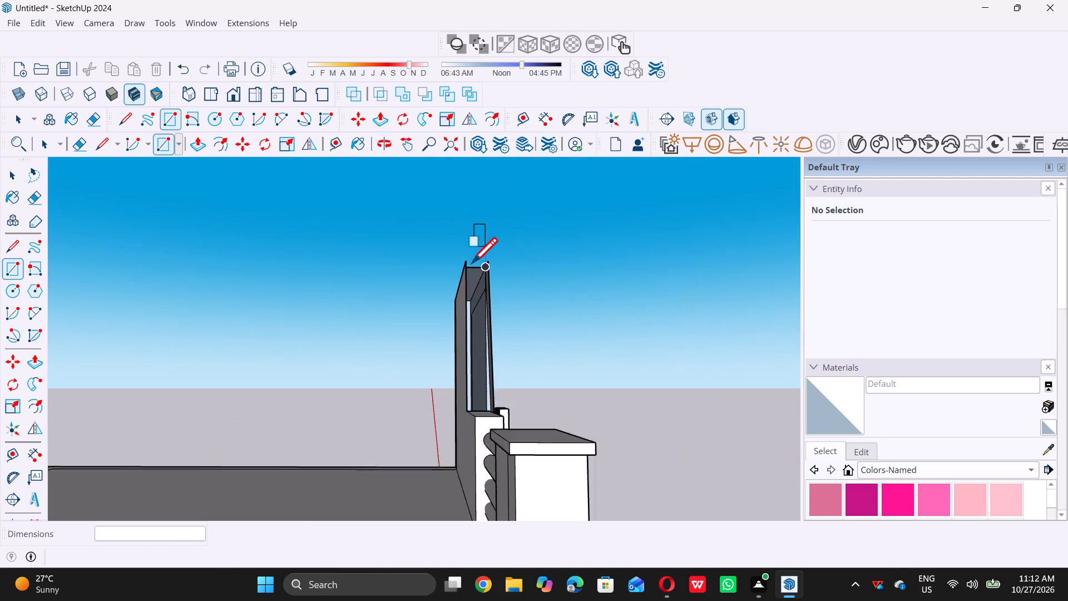
{"action": "scroll", "coordinate": [472, 263], "scroll_direction": "up", "scroll_amount": 9}
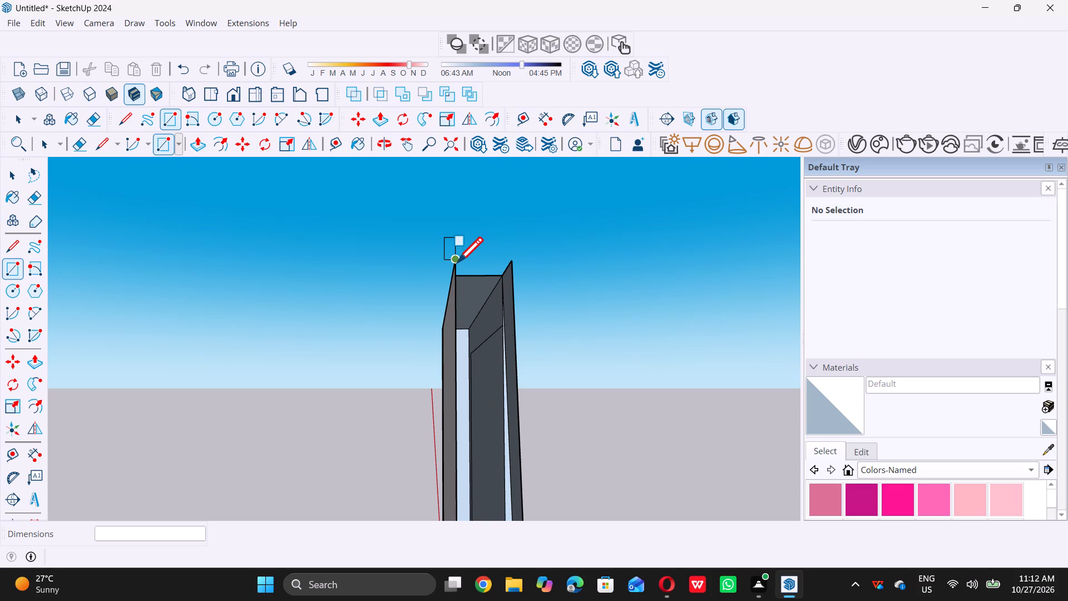
{"action": "left_click", "coordinate": [457, 262]}
{"action": "scroll", "coordinate": [486, 363], "scroll_direction": "down", "scroll_amount": 9}
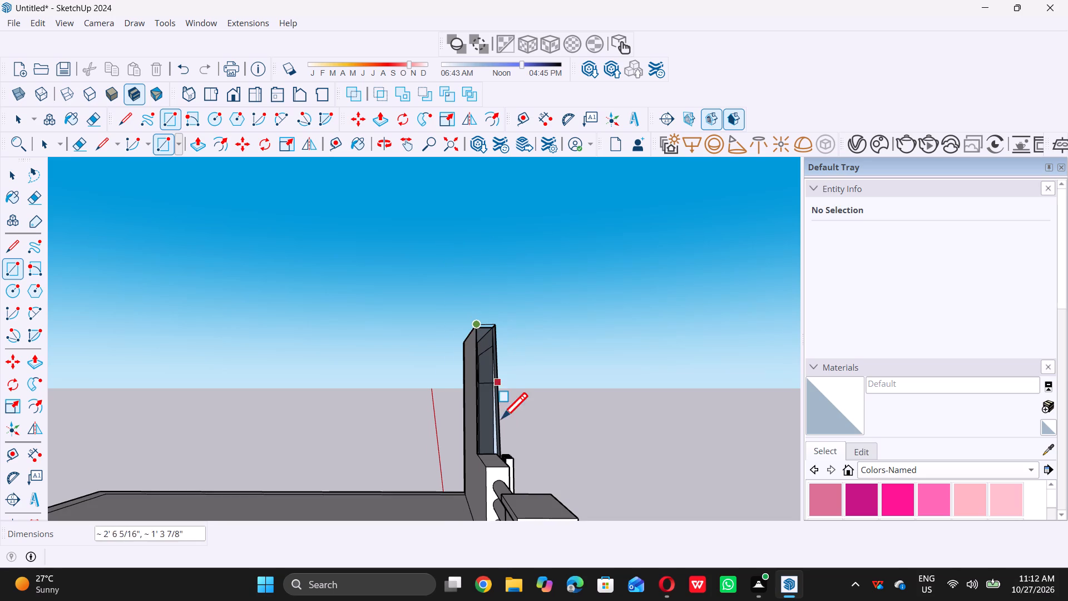
{"action": "scroll", "coordinate": [500, 450], "scroll_direction": "up", "scroll_amount": 5}
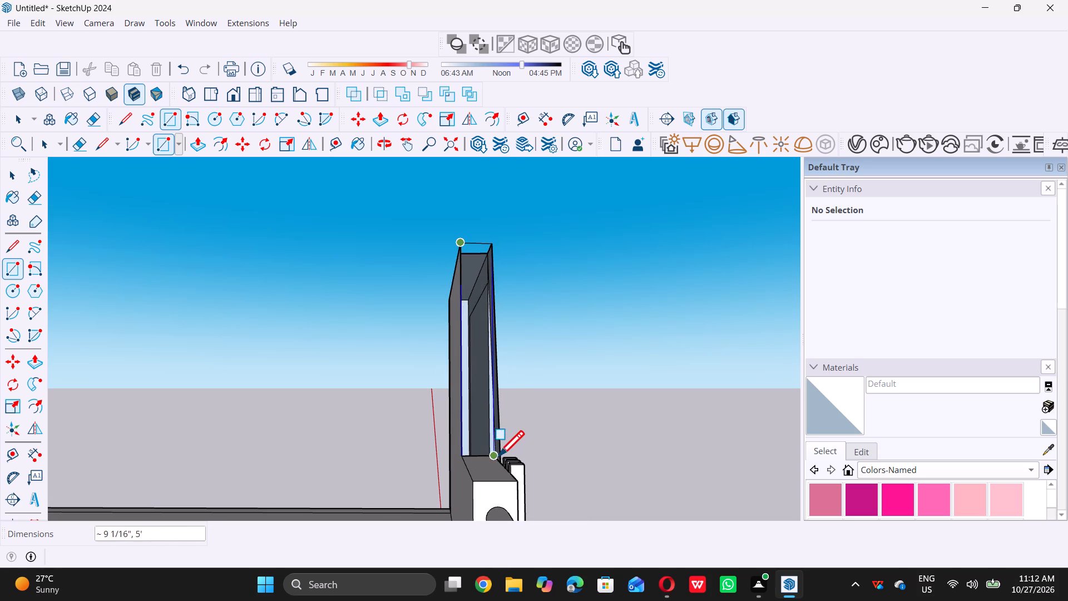
{"action": "middle_click_drag", "start_coordinate": [491, 446], "coordinate": [491, 520]}
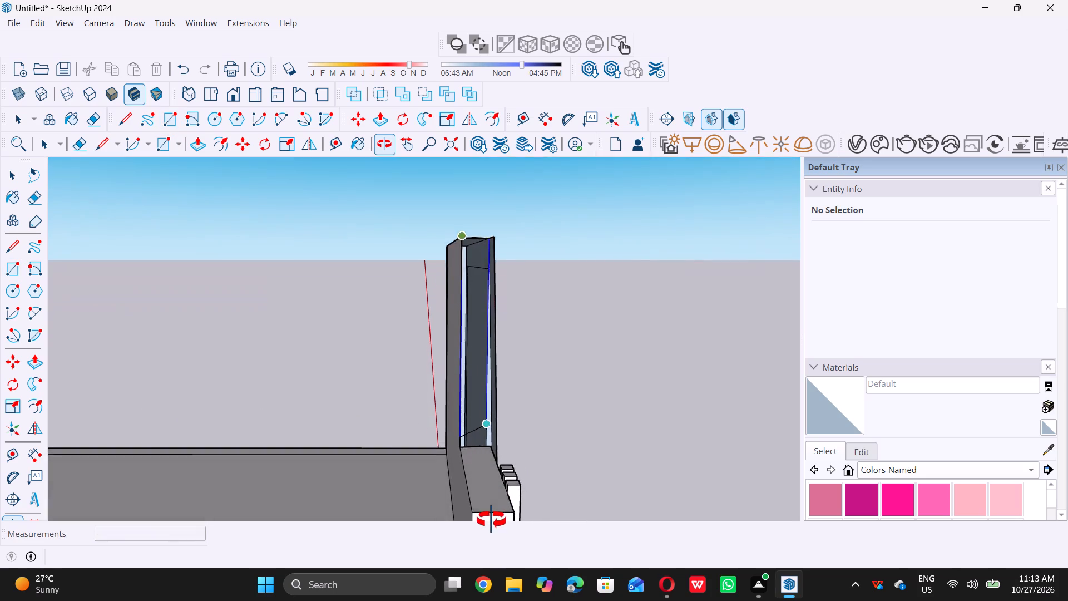
{"action": "middle_click_drag", "start_coordinate": [491, 520], "coordinate": [489, 538]}
{"action": "middle_click_drag", "start_coordinate": [484, 442], "coordinate": [439, 492]}
{"action": "scroll", "coordinate": [459, 472], "scroll_direction": "up", "scroll_amount": 2}
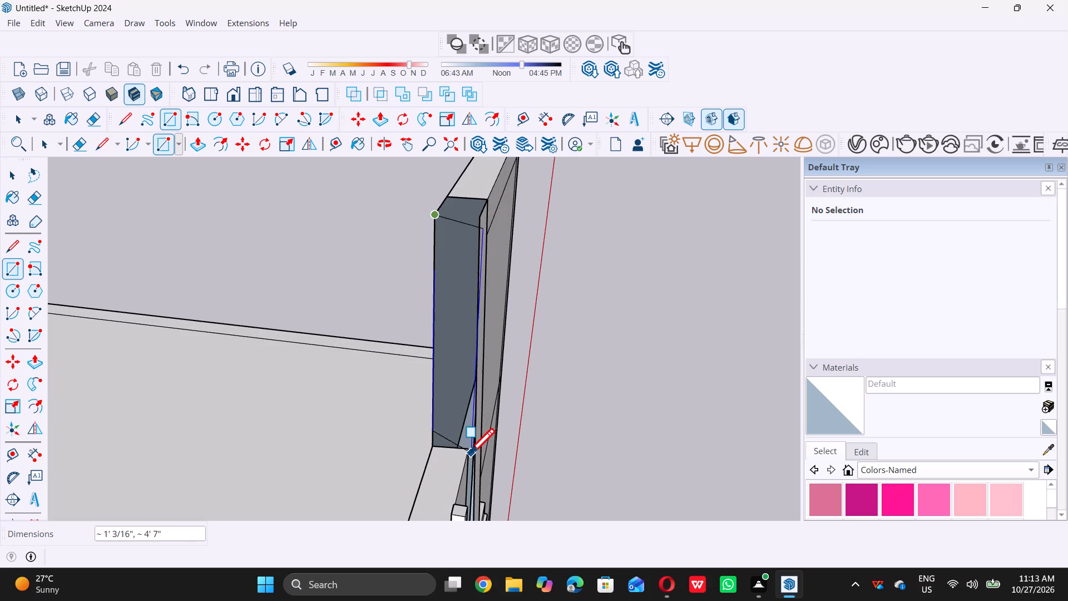
{"action": "left_click", "coordinate": [467, 450]}
{"action": "key", "text": "space"}
{"action": "scroll", "coordinate": [462, 460], "scroll_direction": "down", "scroll_amount": 5}
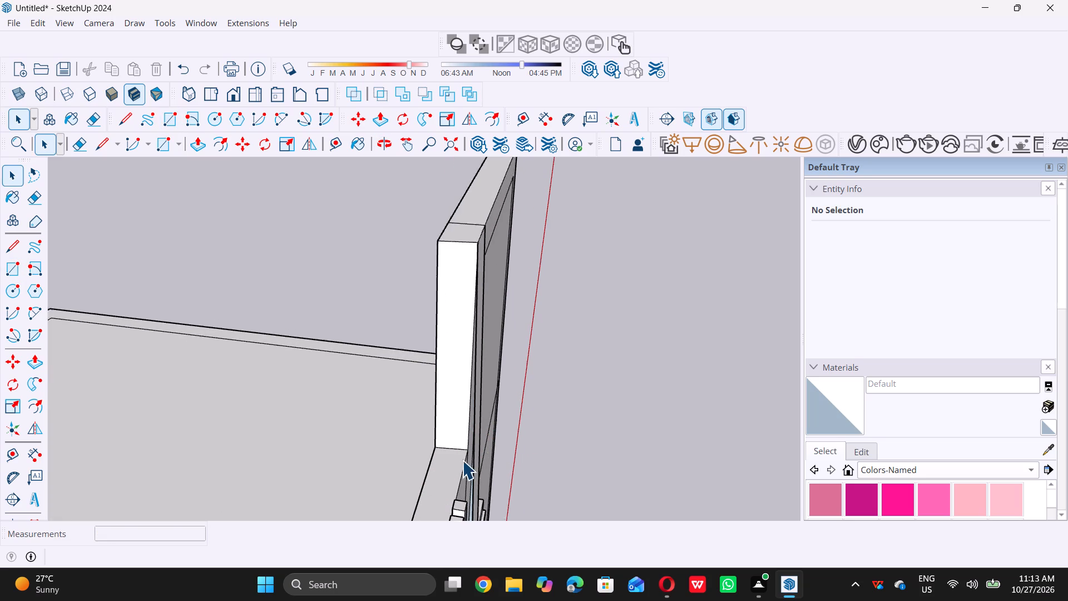
{"action": "middle_click_drag", "start_coordinate": [461, 437], "coordinate": [257, 369]}
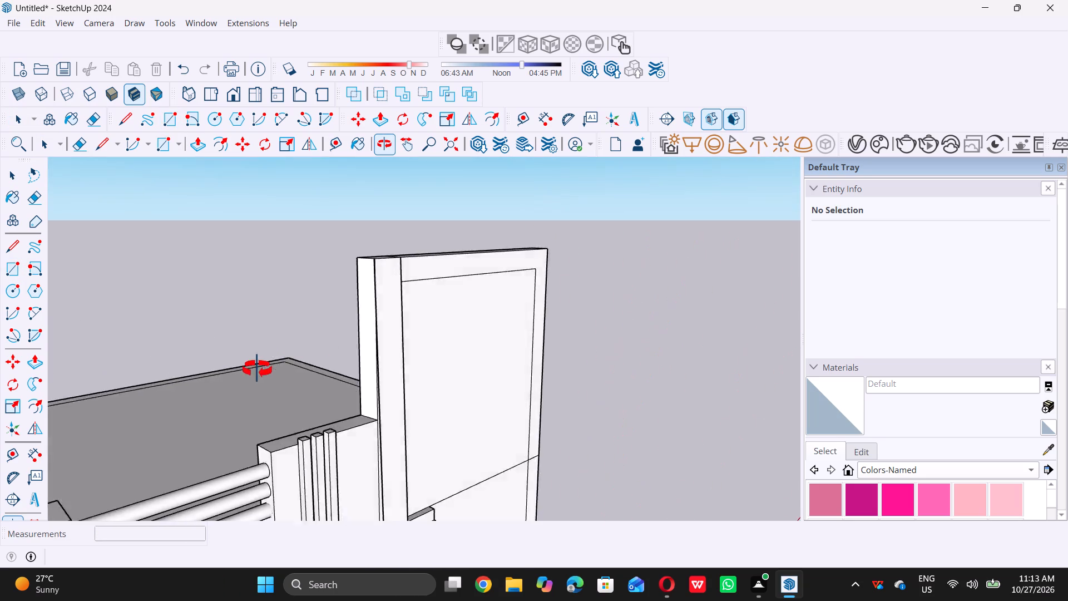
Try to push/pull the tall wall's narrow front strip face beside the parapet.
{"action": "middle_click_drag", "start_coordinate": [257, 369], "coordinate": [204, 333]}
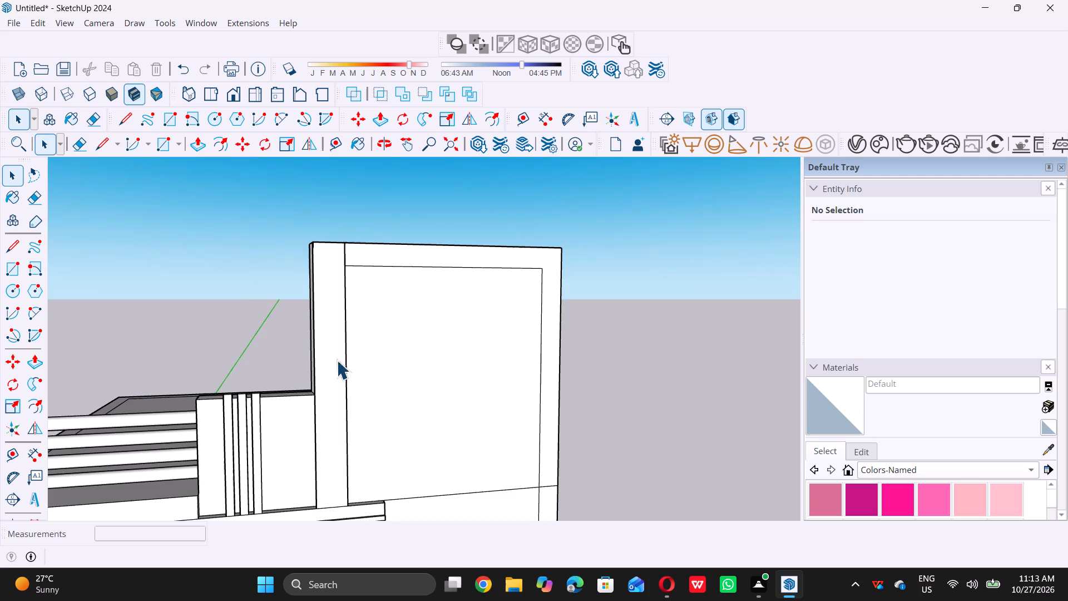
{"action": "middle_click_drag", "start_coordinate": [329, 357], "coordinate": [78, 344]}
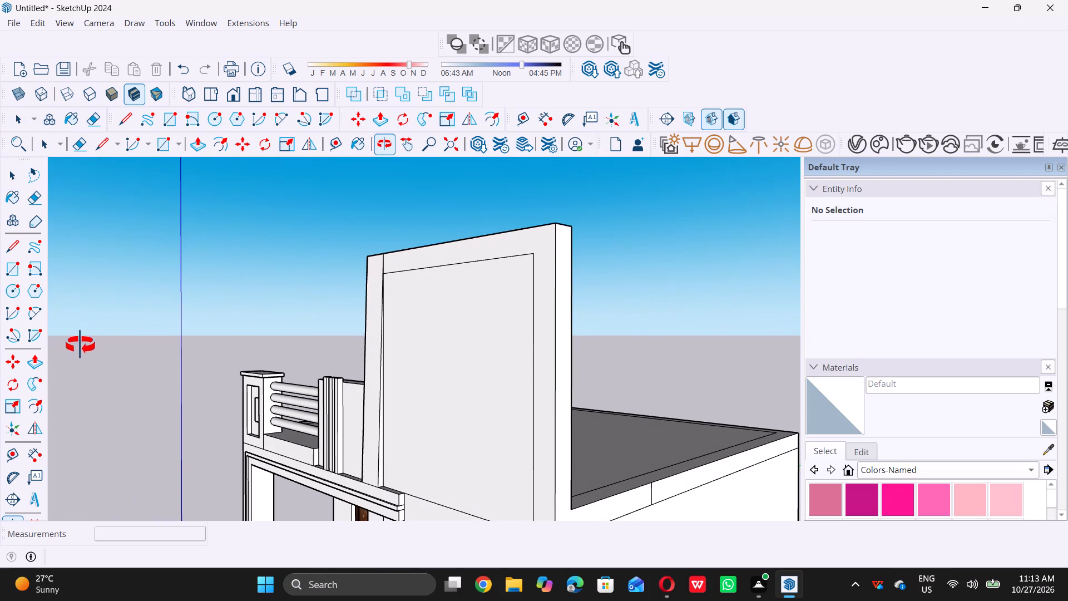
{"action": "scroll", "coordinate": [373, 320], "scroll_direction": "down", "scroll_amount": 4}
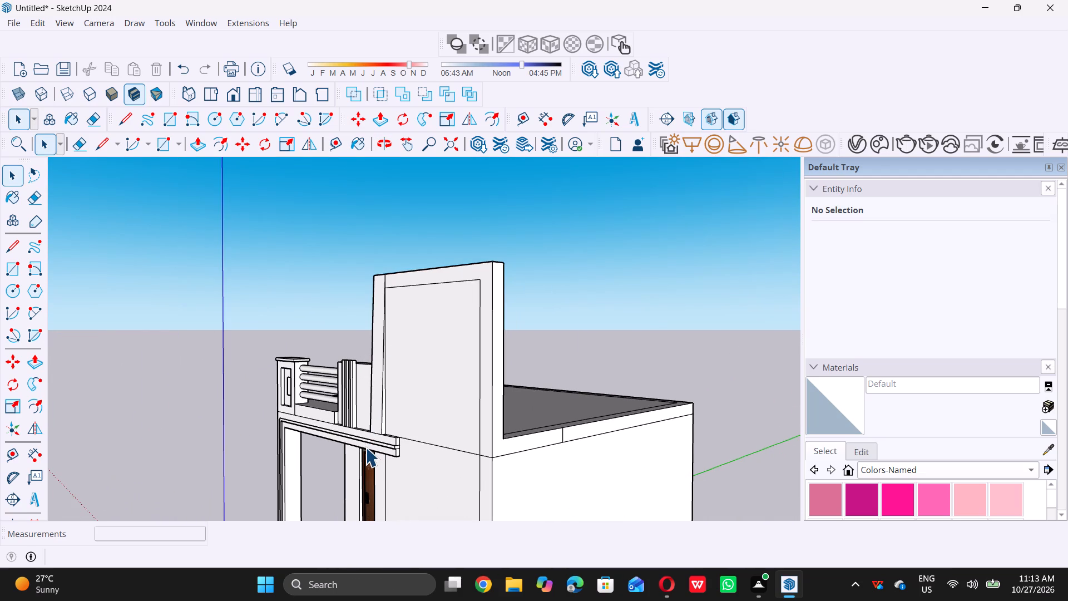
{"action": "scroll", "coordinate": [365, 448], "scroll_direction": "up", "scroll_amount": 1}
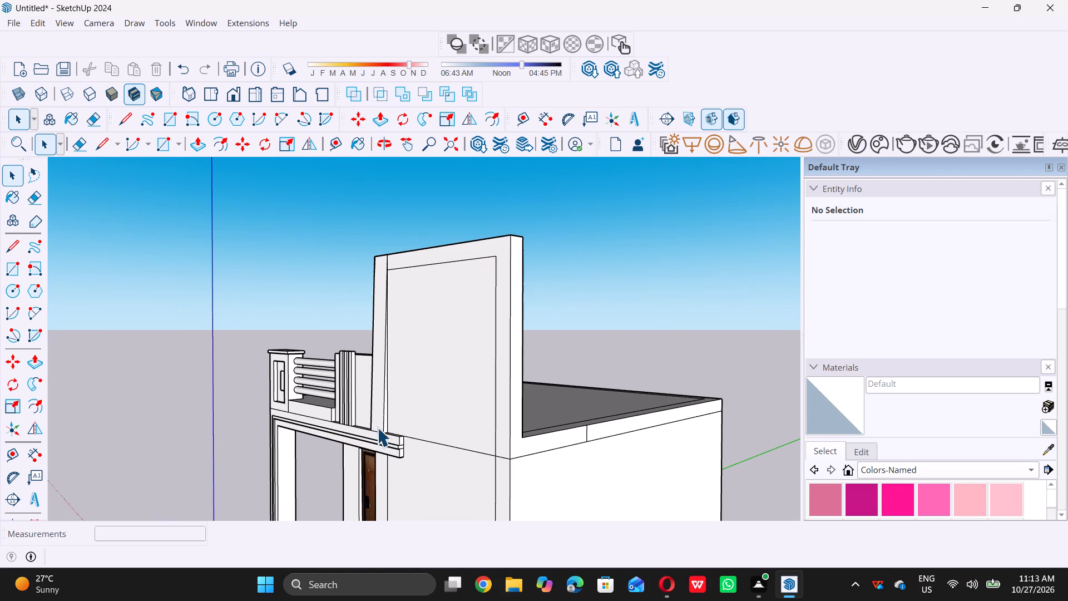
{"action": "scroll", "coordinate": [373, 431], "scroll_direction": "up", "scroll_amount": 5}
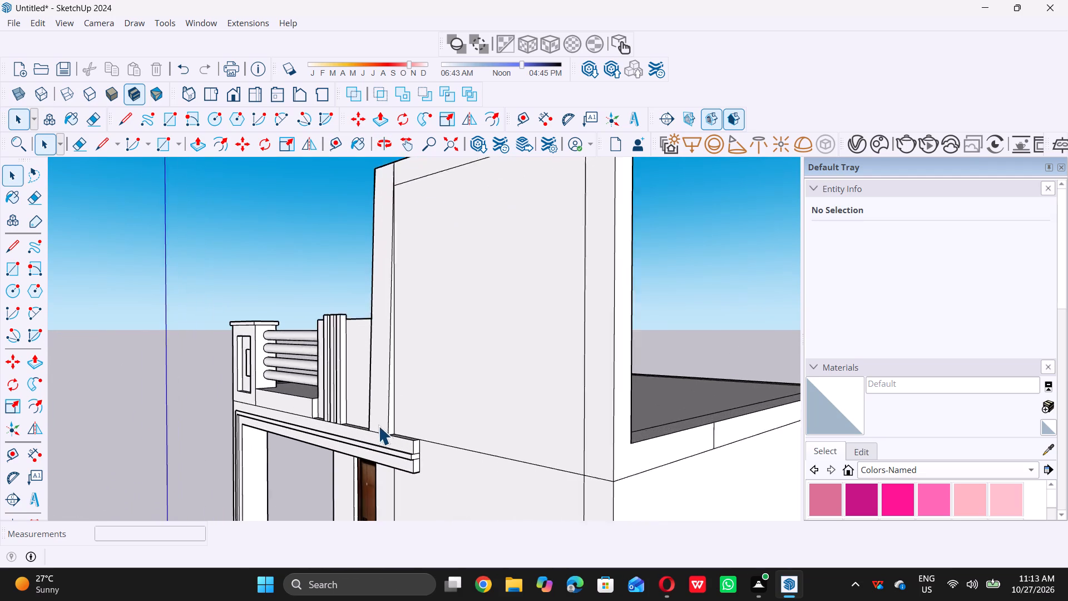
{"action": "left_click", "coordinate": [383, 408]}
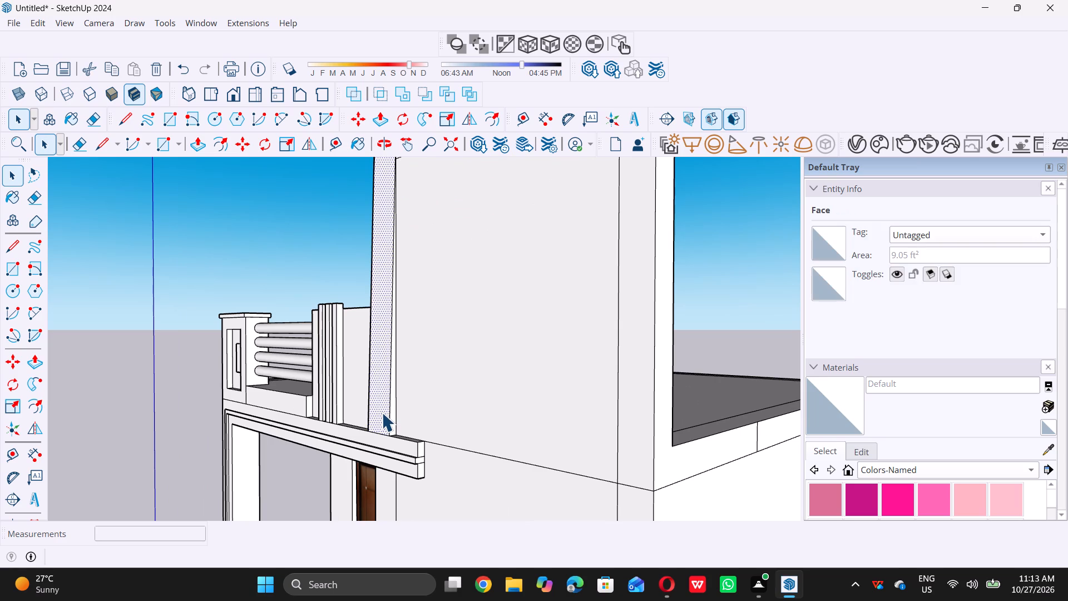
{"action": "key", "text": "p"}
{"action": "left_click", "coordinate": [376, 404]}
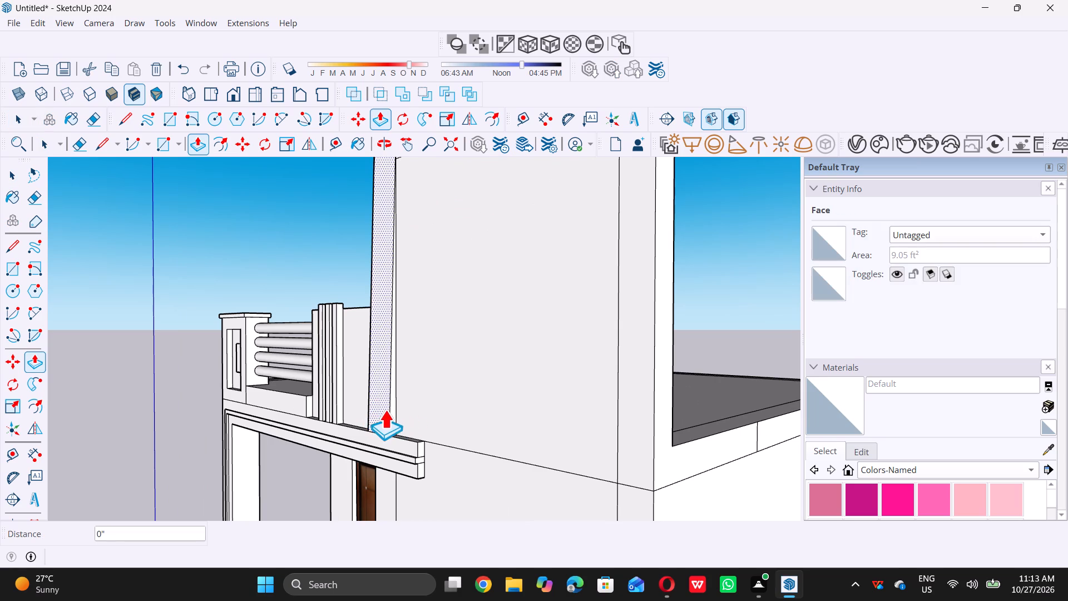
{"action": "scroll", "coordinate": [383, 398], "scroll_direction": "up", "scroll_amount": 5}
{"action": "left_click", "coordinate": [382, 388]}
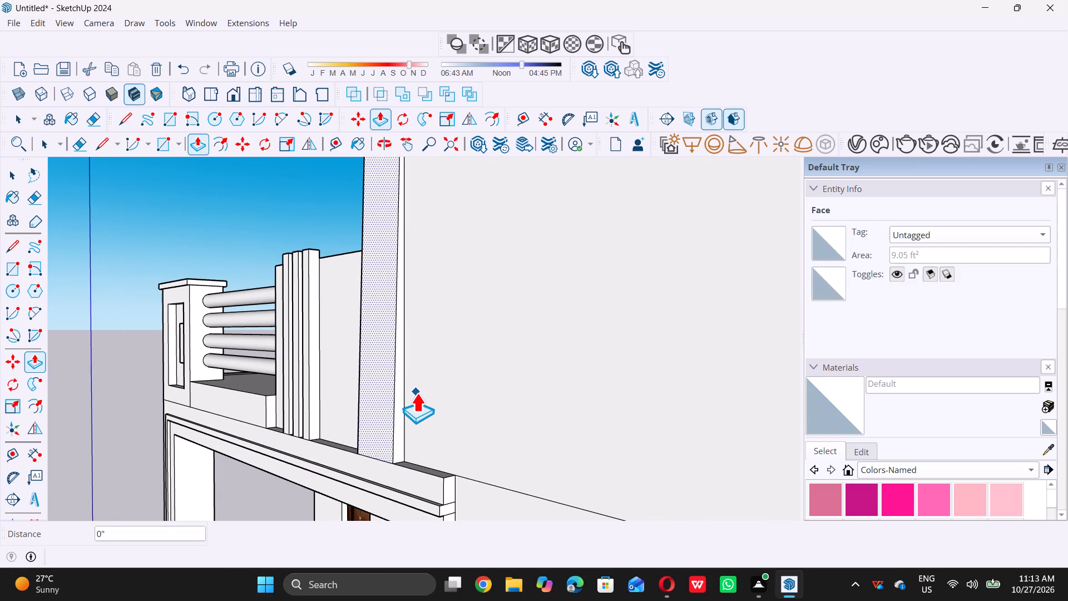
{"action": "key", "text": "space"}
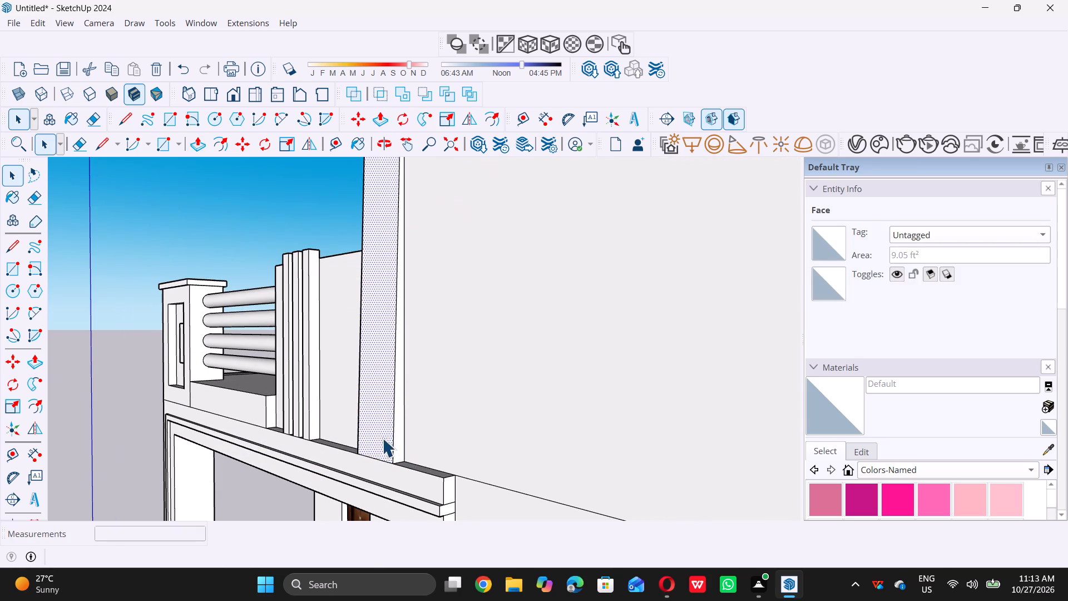
Delete the tall wall's narrow front strip faces with their shared edge, and the leftover vertical edge about 8' 9" long.
{"action": "double_click", "coordinate": [394, 445]}
{"action": "key", "text": "Delete"}
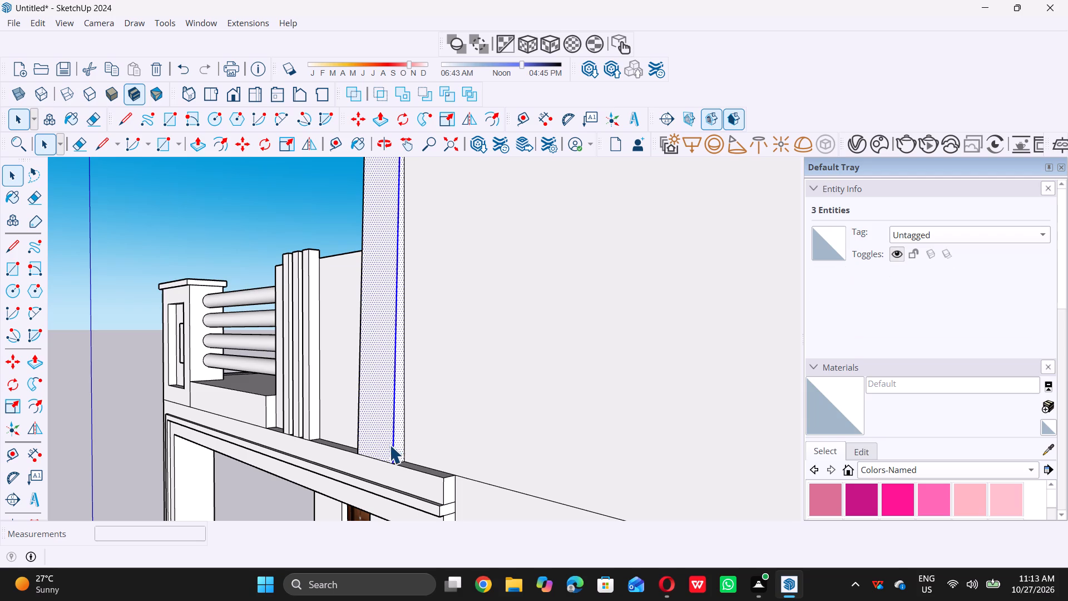
{"action": "middle_click_drag", "start_coordinate": [350, 415], "coordinate": [473, 450]}
{"action": "middle_click_drag", "start_coordinate": [483, 439], "coordinate": [373, 408]}
{"action": "scroll", "coordinate": [427, 435], "scroll_direction": "up", "scroll_amount": 4}
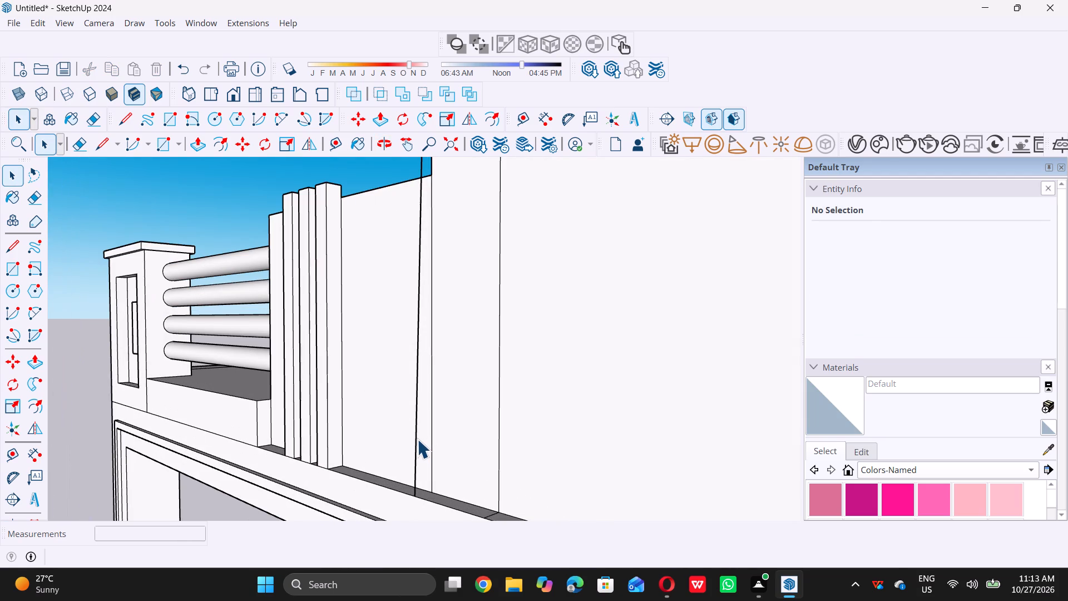
{"action": "left_click", "coordinate": [415, 439]}
{"action": "key", "text": "Delete"}
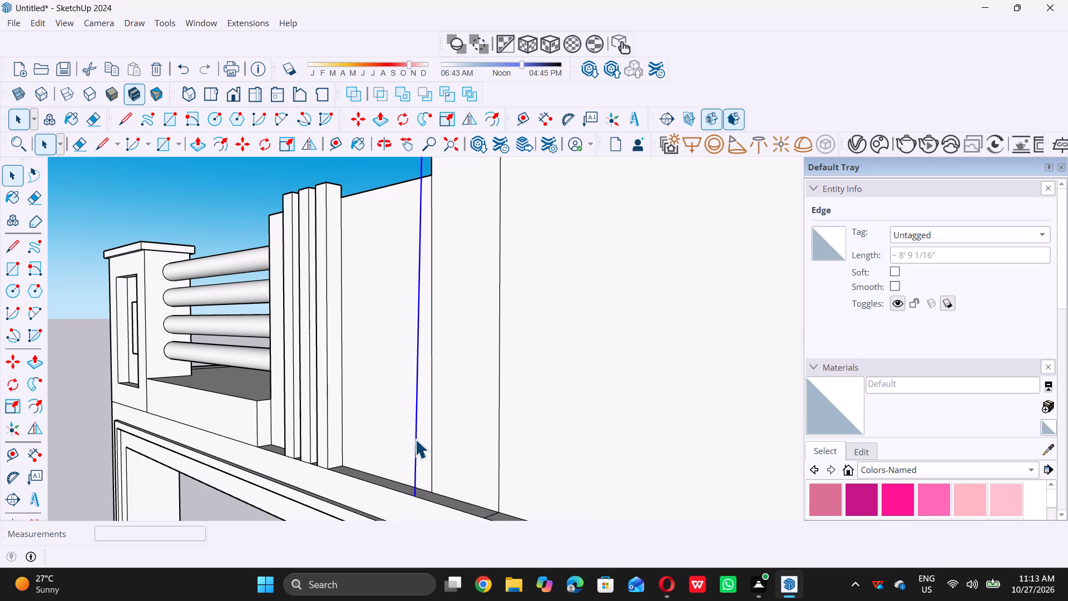
Erase the short 3" edge crossing the ledge's top at the base of the tall wall's front strip.
{"action": "scroll", "coordinate": [421, 436], "scroll_direction": "down", "scroll_amount": 4}
{"action": "middle_click_drag", "start_coordinate": [427, 431], "coordinate": [427, 445]}
{"action": "scroll", "coordinate": [379, 420], "scroll_direction": "down", "scroll_amount": 7}
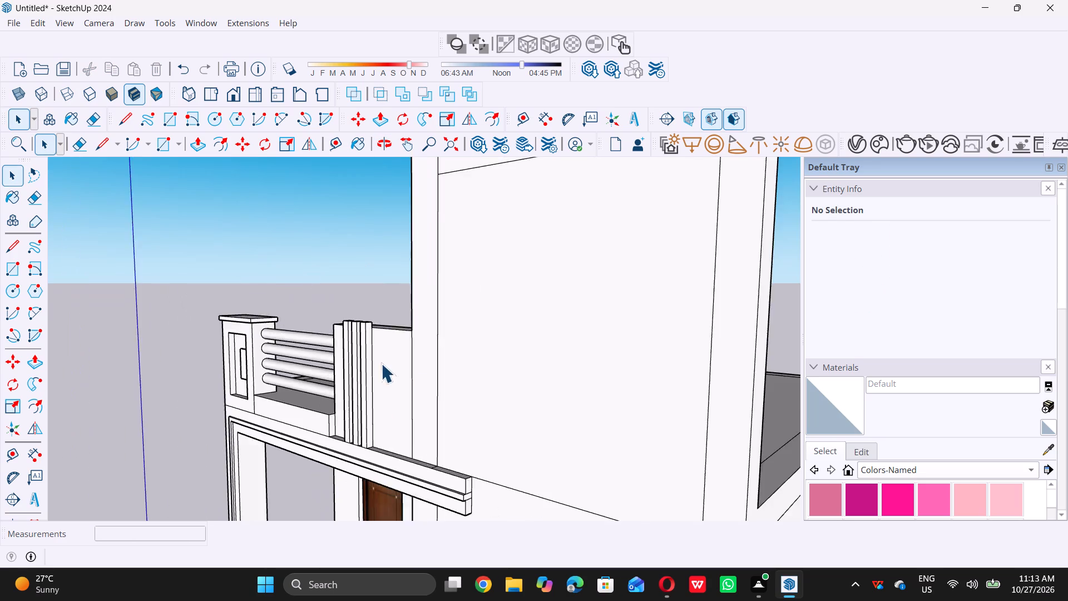
{"action": "scroll", "coordinate": [381, 363], "scroll_direction": "down", "scroll_amount": 2}
{"action": "middle_click_drag", "start_coordinate": [424, 434], "coordinate": [430, 469]}
{"action": "scroll", "coordinate": [430, 468], "scroll_direction": "up", "scroll_amount": 10}
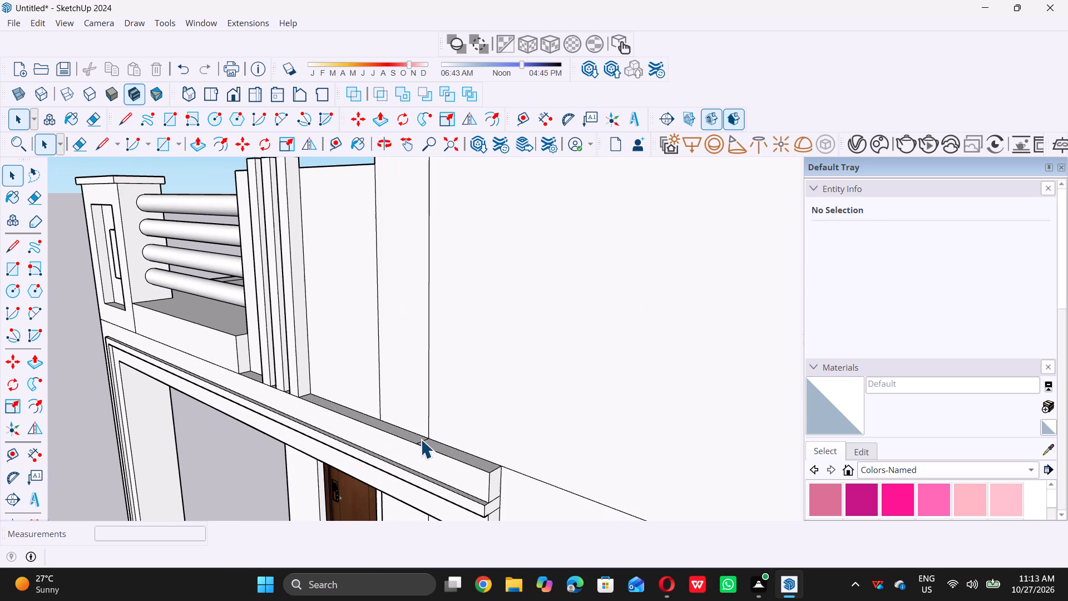
{"action": "left_click", "coordinate": [422, 442]}
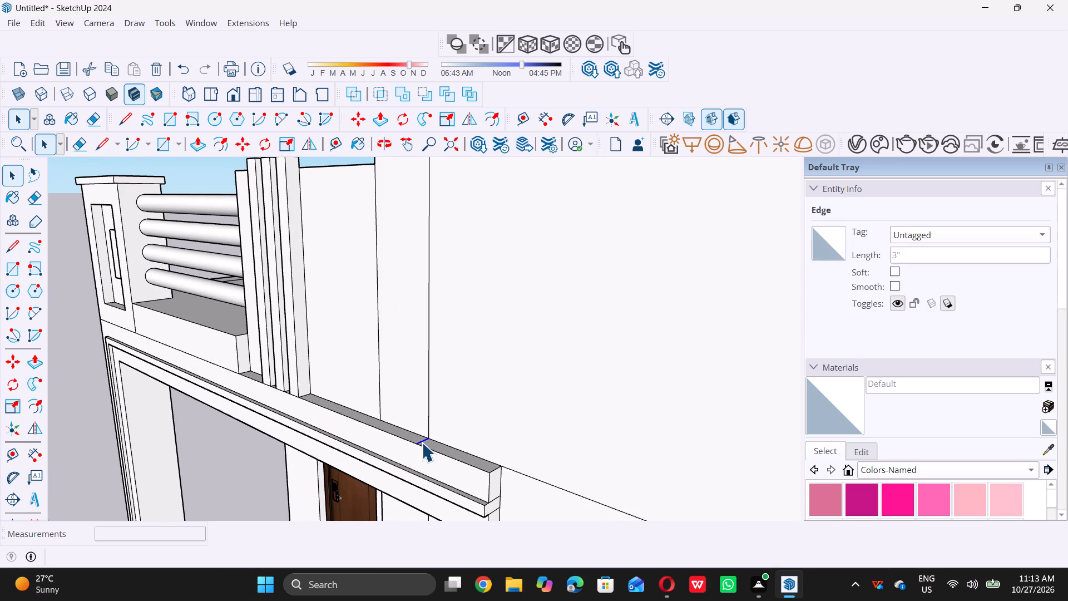
{"action": "key", "text": "Delete"}
Place a horizontal guide line 1' below the top edge of the tall wall's narrow end.
{"action": "scroll", "coordinate": [423, 446], "scroll_direction": "down", "scroll_amount": 11}
{"action": "middle_click_drag", "start_coordinate": [387, 373], "coordinate": [566, 380]}
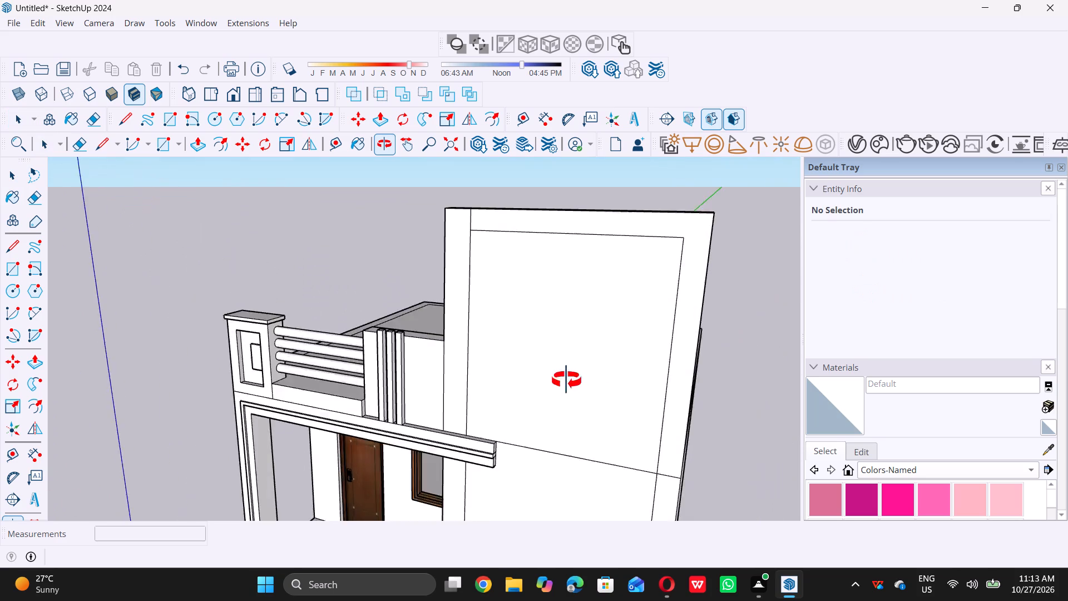
{"action": "middle_click_drag", "start_coordinate": [566, 380], "coordinate": [711, 433]}
{"action": "middle_click_drag", "start_coordinate": [516, 231], "coordinate": [547, 195]}
{"action": "scroll", "coordinate": [540, 205], "scroll_direction": "up", "scroll_amount": 2}
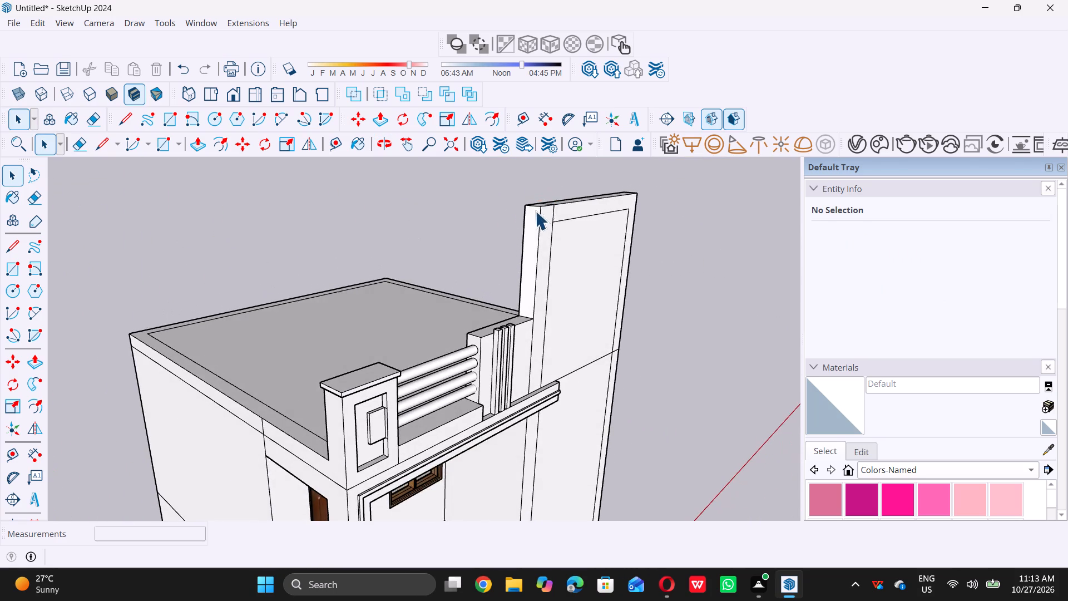
{"action": "scroll", "coordinate": [535, 211], "scroll_direction": "up", "scroll_amount": 9}
{"action": "key", "text": "t"}
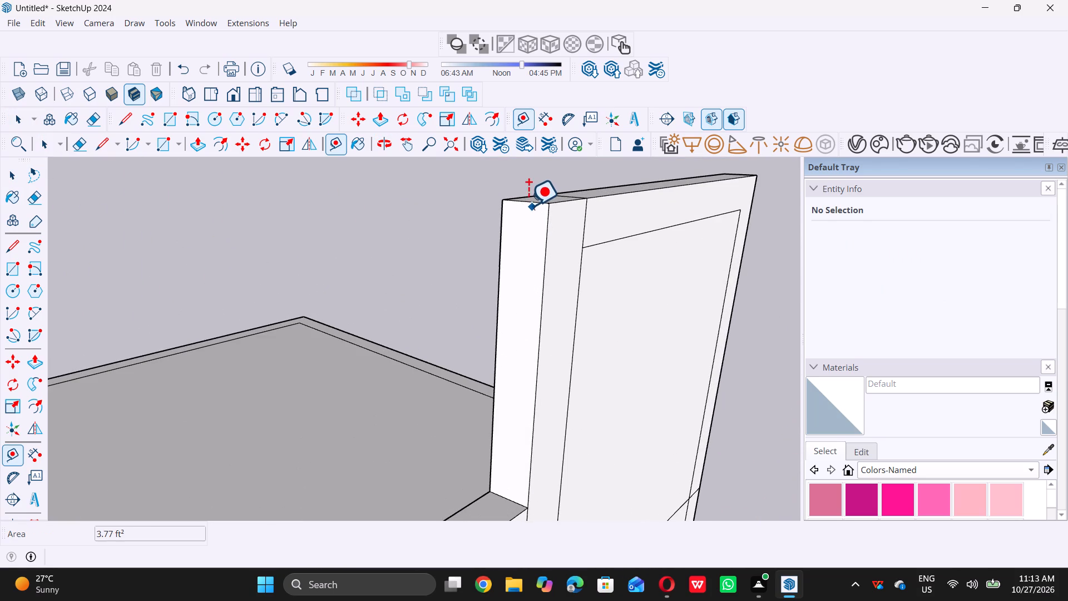
{"action": "left_click", "coordinate": [528, 205]}
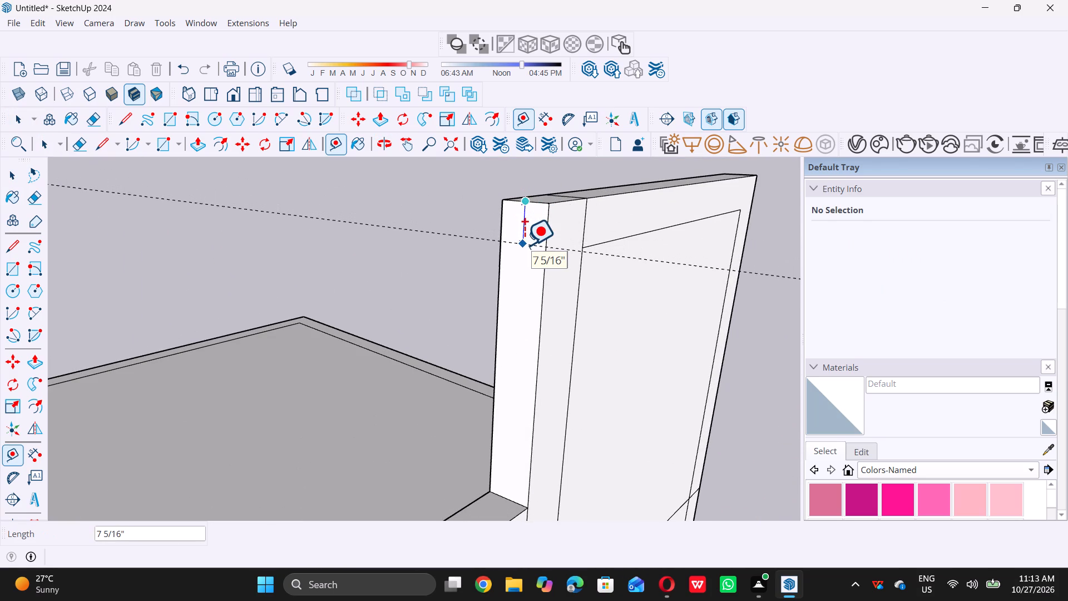
{"action": "type", "text": "1'"}
{"action": "key", "text": "Return"}
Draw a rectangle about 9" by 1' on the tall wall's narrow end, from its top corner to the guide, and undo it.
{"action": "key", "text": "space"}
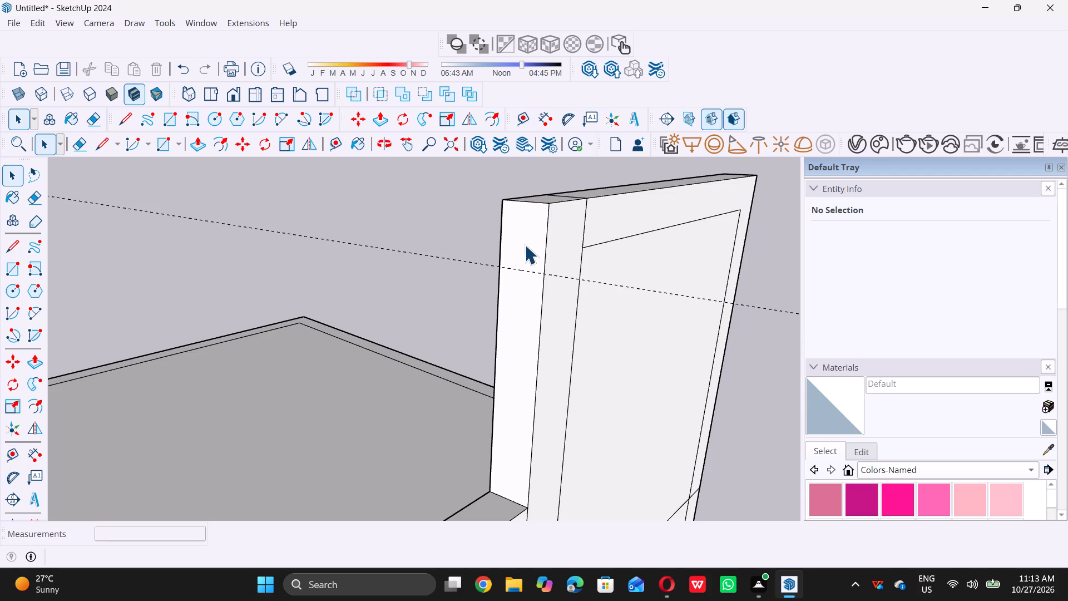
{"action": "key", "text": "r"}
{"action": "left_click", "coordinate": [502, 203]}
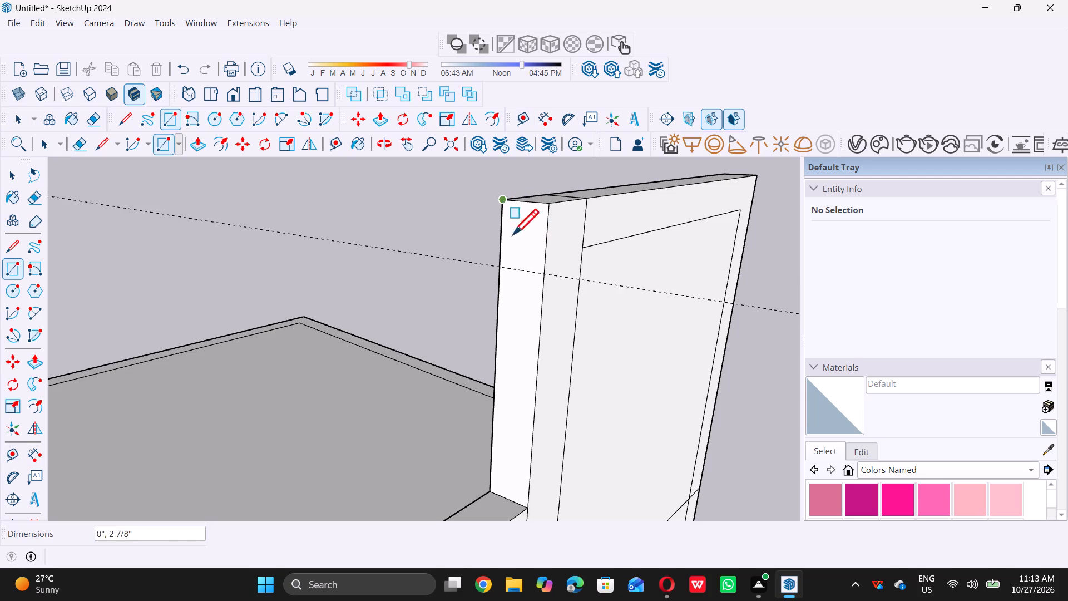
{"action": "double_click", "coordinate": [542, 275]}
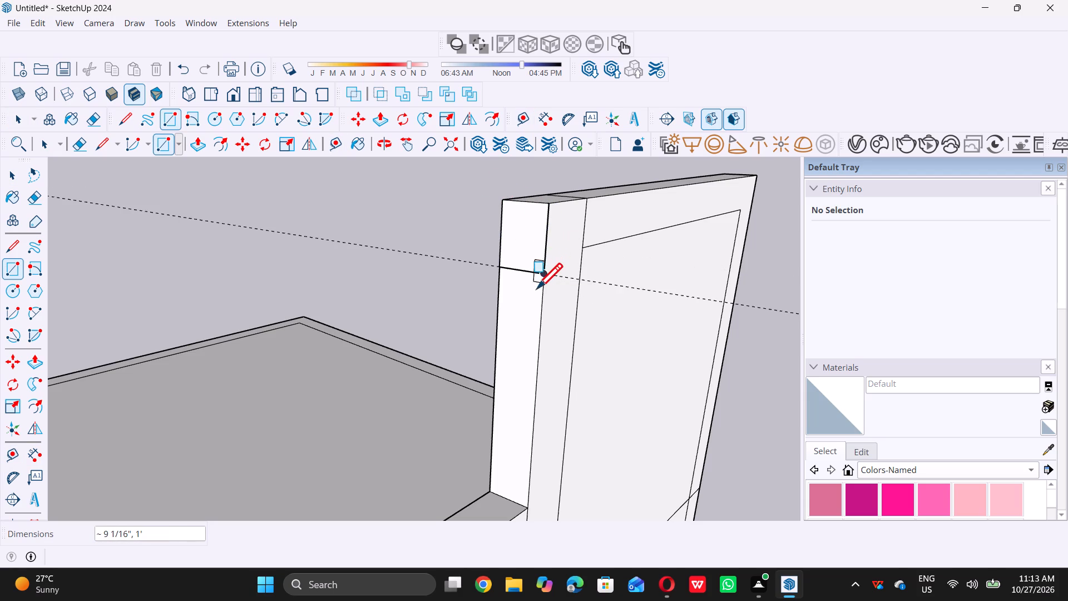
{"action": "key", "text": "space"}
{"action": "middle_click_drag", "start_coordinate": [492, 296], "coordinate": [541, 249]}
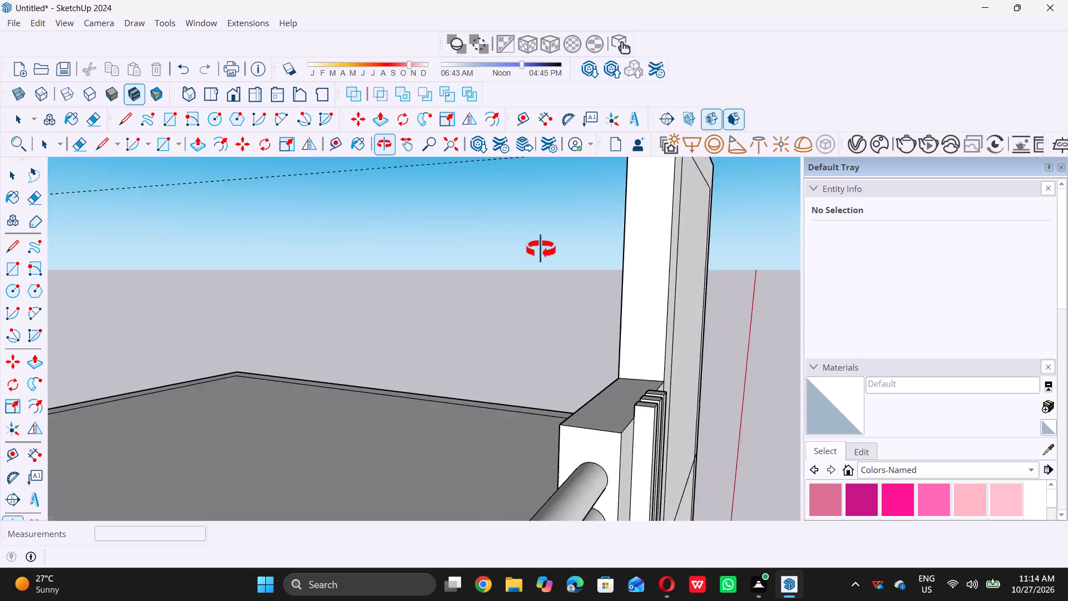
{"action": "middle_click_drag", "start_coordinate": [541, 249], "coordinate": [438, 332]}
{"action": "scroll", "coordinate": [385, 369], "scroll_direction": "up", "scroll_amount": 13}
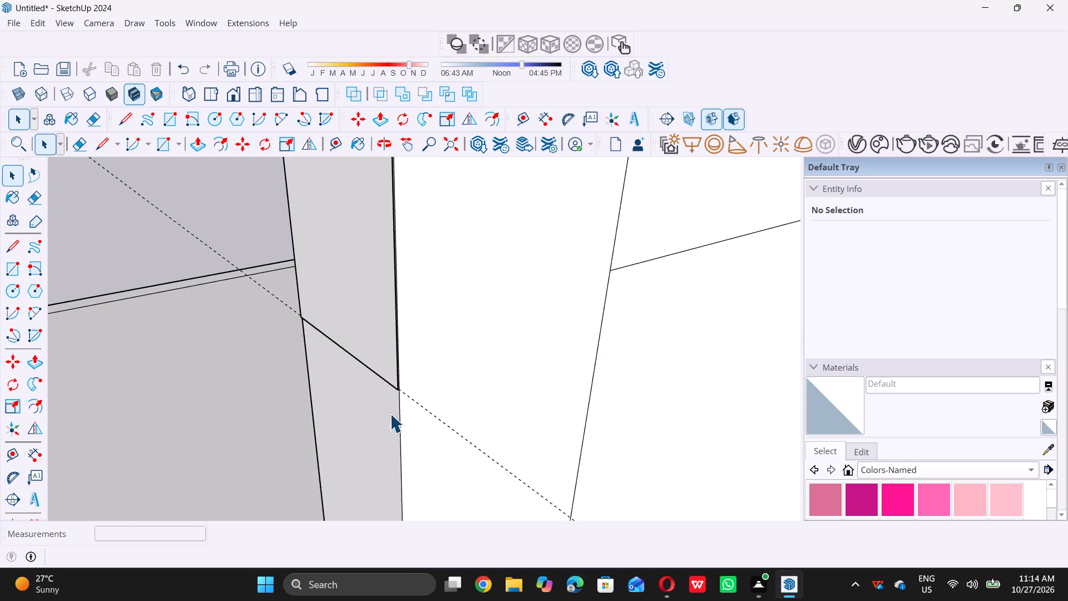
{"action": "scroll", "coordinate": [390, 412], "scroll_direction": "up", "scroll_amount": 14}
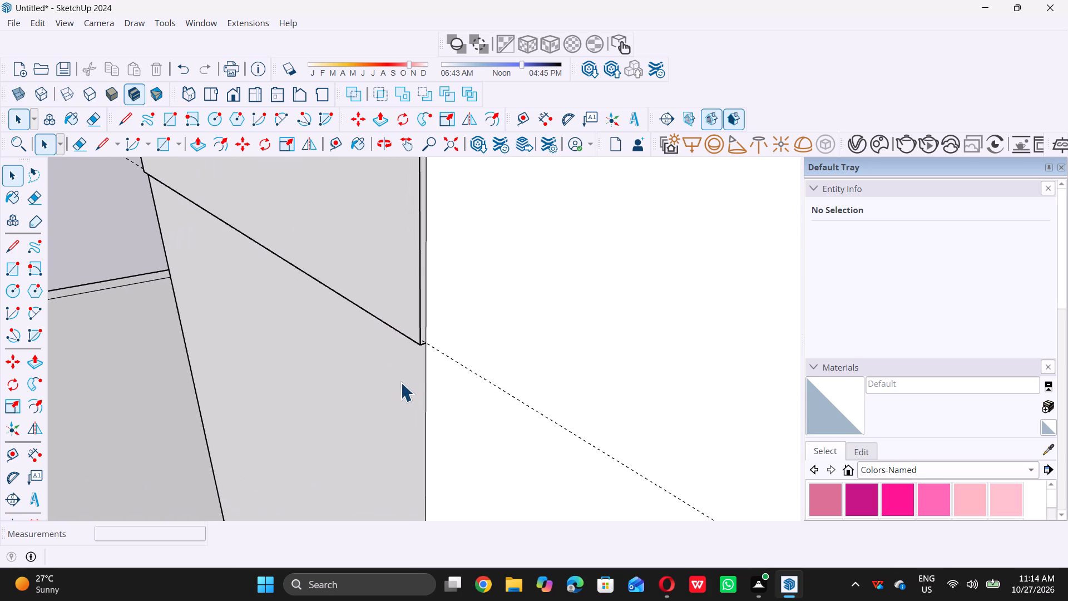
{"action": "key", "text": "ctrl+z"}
Erase the stray 1/16" edge where the guide meets the front corner of the tall wall's narrow end.
{"action": "scroll", "coordinate": [419, 348], "scroll_direction": "up", "scroll_amount": 5}
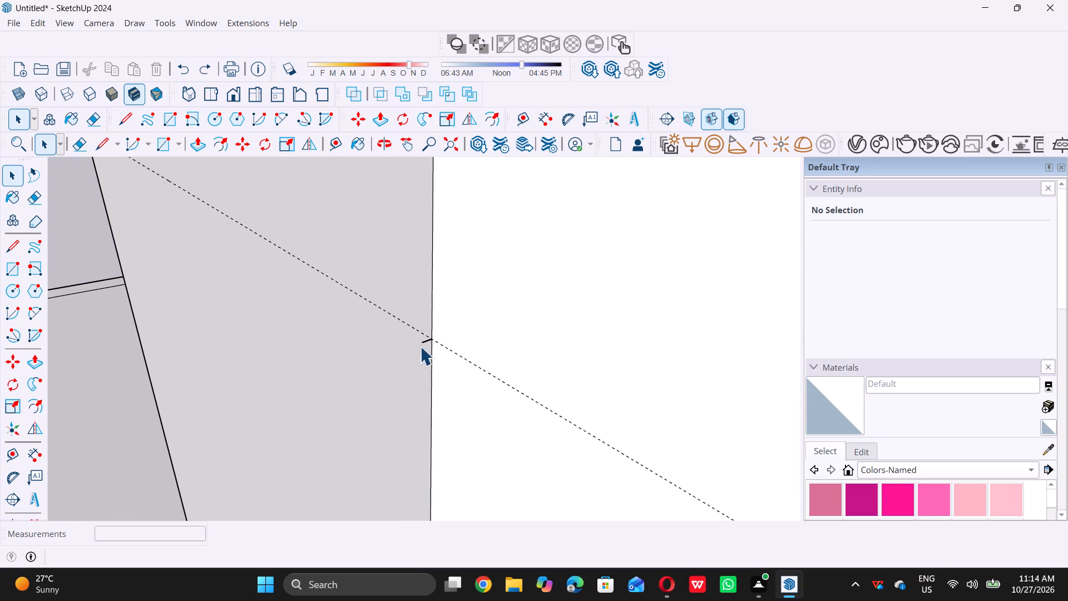
{"action": "left_click", "coordinate": [423, 342]}
{"action": "key", "text": "Delete"}
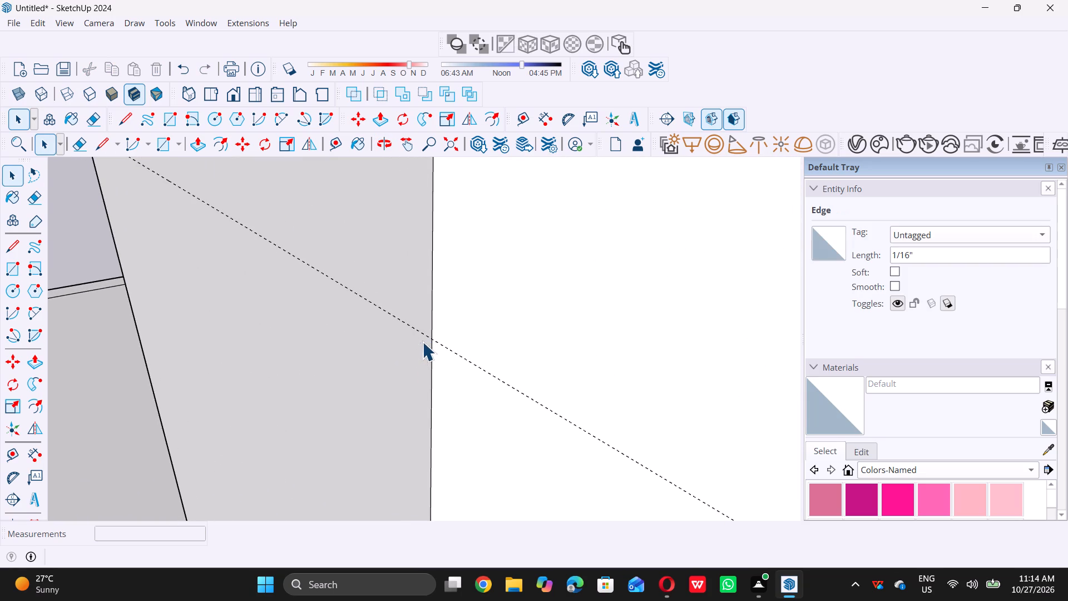
Erase the stray 1' edge above the guide along the rear corner of the tall wall's narrow end.
{"action": "scroll", "coordinate": [423, 348], "scroll_direction": "down", "scroll_amount": 18}
{"action": "scroll", "coordinate": [271, 257], "scroll_direction": "up", "scroll_amount": 6}
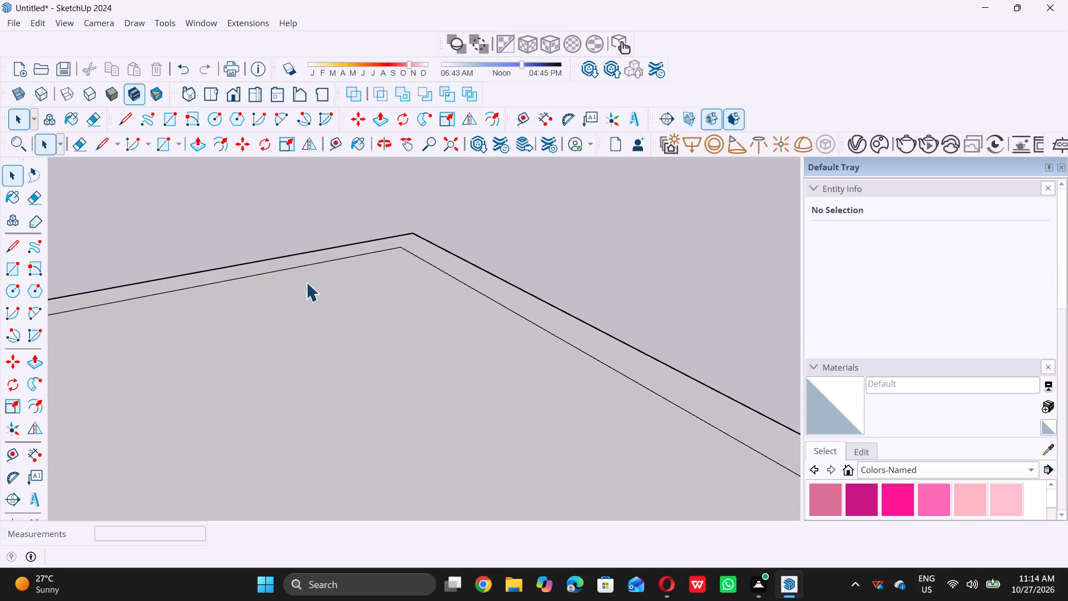
{"action": "scroll", "coordinate": [298, 280], "scroll_direction": "down", "scroll_amount": 16}
{"action": "scroll", "coordinate": [312, 323], "scroll_direction": "up", "scroll_amount": 1}
{"action": "middle_click_drag", "start_coordinate": [310, 322], "coordinate": [329, 302]}
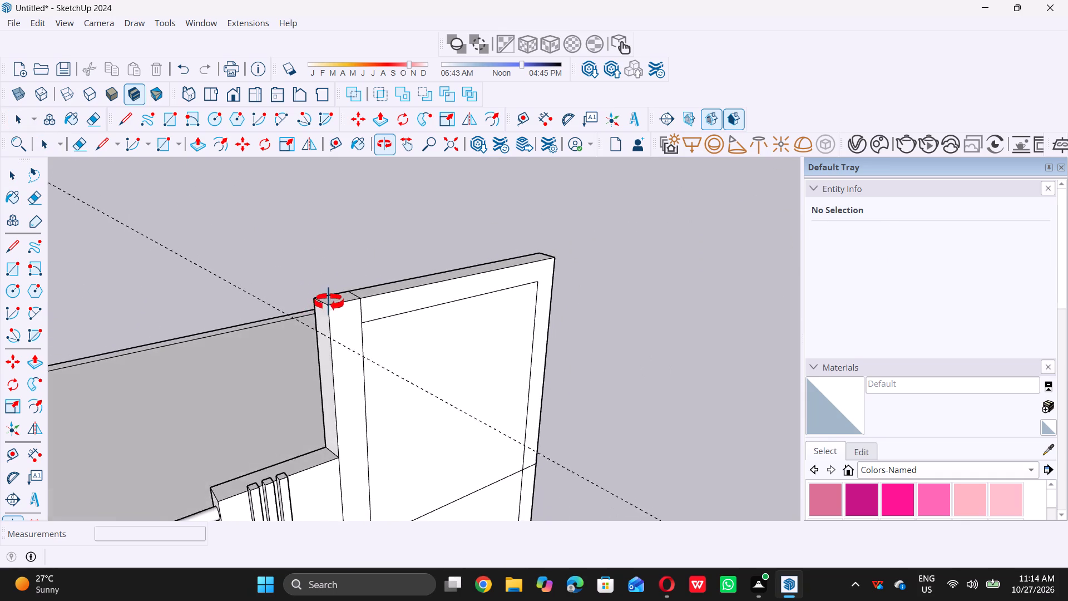
{"action": "middle_click_drag", "start_coordinate": [329, 302], "coordinate": [333, 303]}
{"action": "scroll", "coordinate": [306, 319], "scroll_direction": "up", "scroll_amount": 16}
{"action": "scroll", "coordinate": [310, 346], "scroll_direction": "up", "scroll_amount": 6}
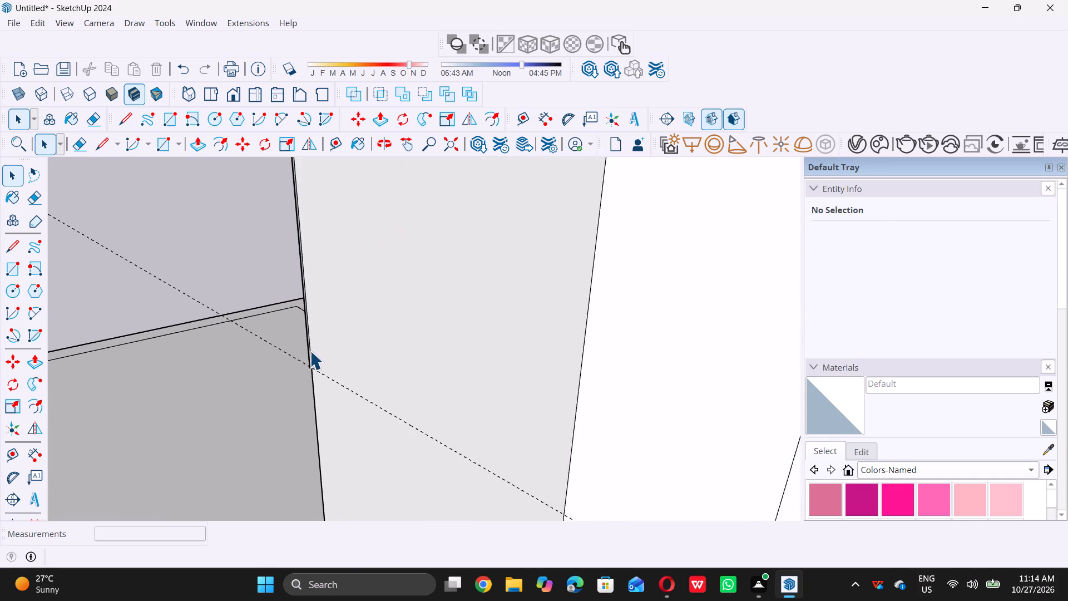
{"action": "scroll", "coordinate": [310, 359], "scroll_direction": "up", "scroll_amount": 11}
{"action": "scroll", "coordinate": [309, 368], "scroll_direction": "down", "scroll_amount": 6}
{"action": "middle_click_drag", "start_coordinate": [311, 370], "coordinate": [514, 340]}
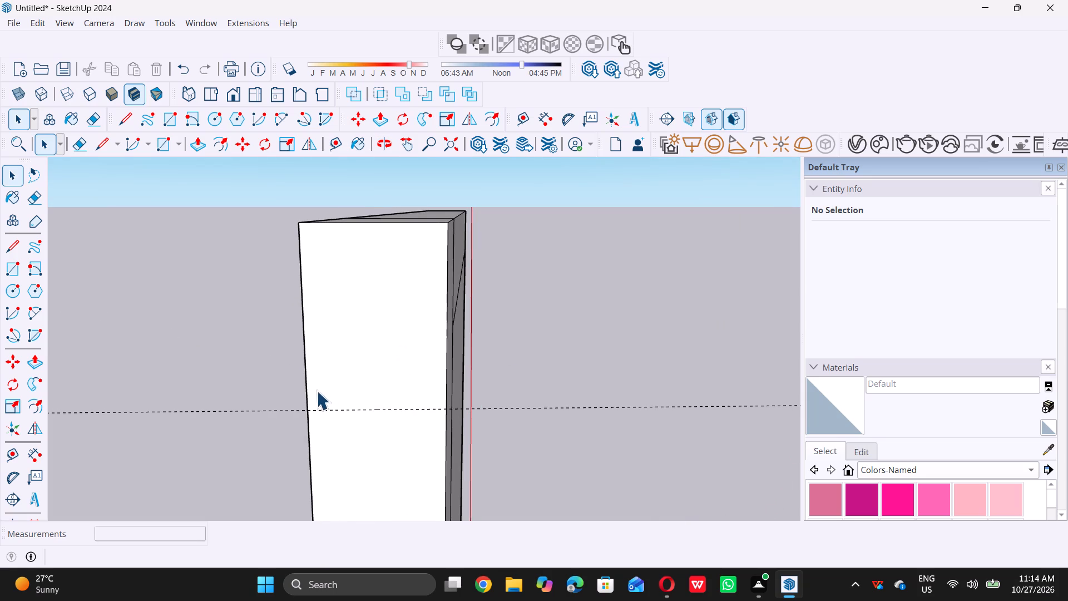
{"action": "scroll", "coordinate": [294, 385], "scroll_direction": "up", "scroll_amount": 6}
{"action": "scroll", "coordinate": [302, 383], "scroll_direction": "down", "scroll_amount": 6}
{"action": "middle_click_drag", "start_coordinate": [359, 365], "coordinate": [310, 353]}
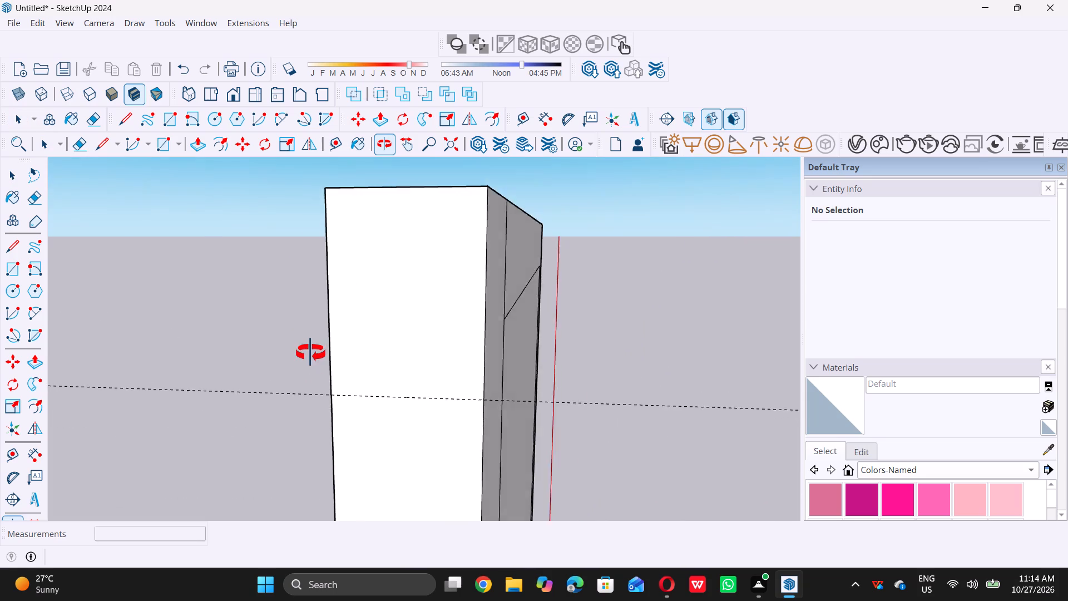
{"action": "middle_click_drag", "start_coordinate": [310, 353], "coordinate": [246, 358]}
{"action": "scroll", "coordinate": [327, 368], "scroll_direction": "up", "scroll_amount": 12}
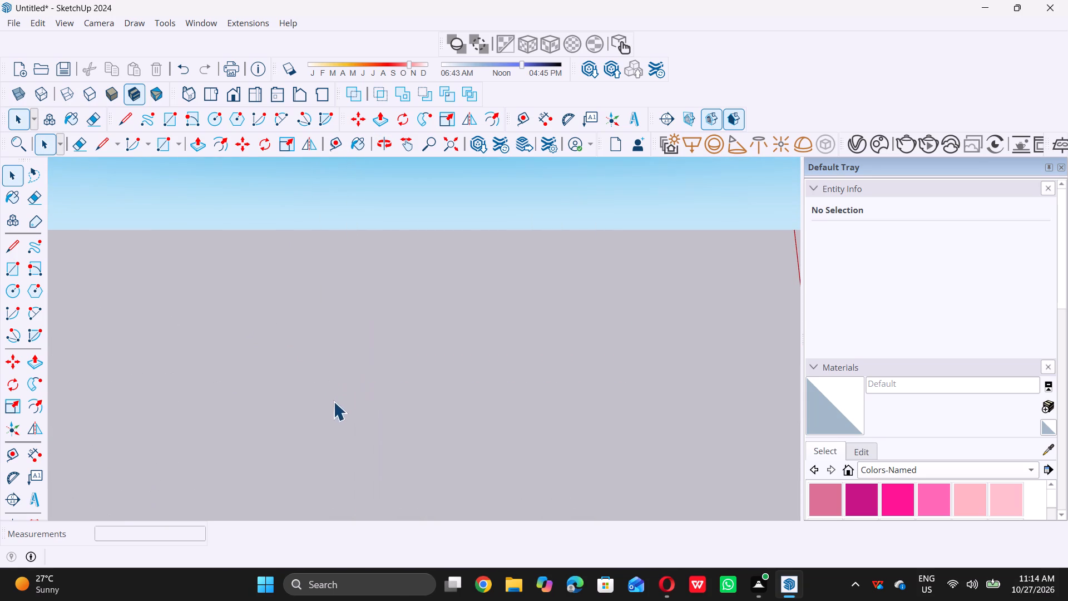
{"action": "scroll", "coordinate": [310, 372], "scroll_direction": "down", "scroll_amount": 5}
{"action": "scroll", "coordinate": [339, 371], "scroll_direction": "down", "scroll_amount": 16}
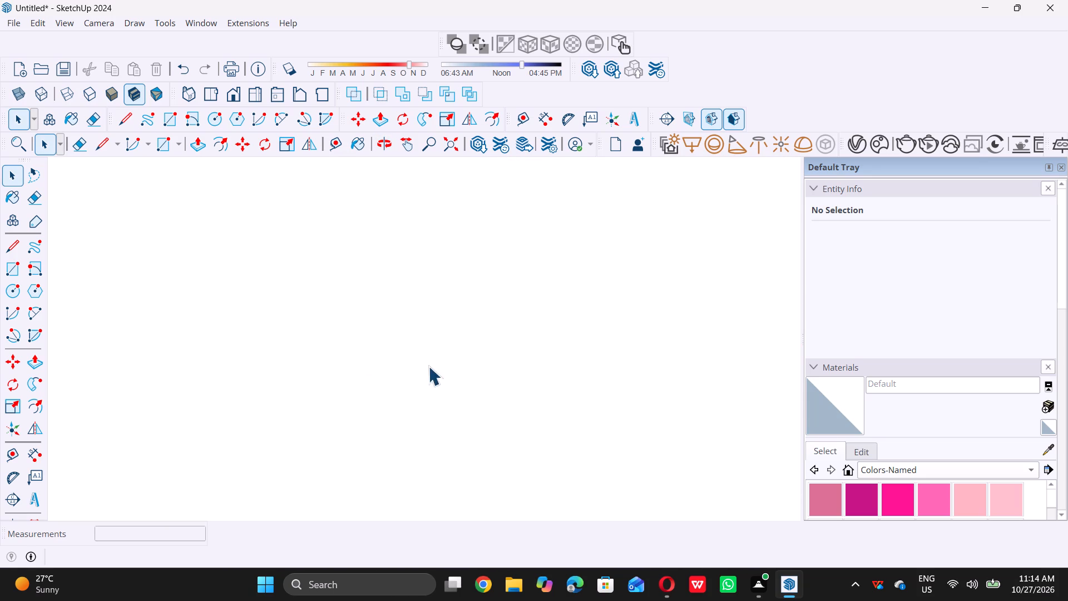
{"action": "scroll", "coordinate": [428, 366], "scroll_direction": "down", "scroll_amount": 20}
{"action": "scroll", "coordinate": [428, 366], "scroll_direction": "down", "scroll_amount": 3}
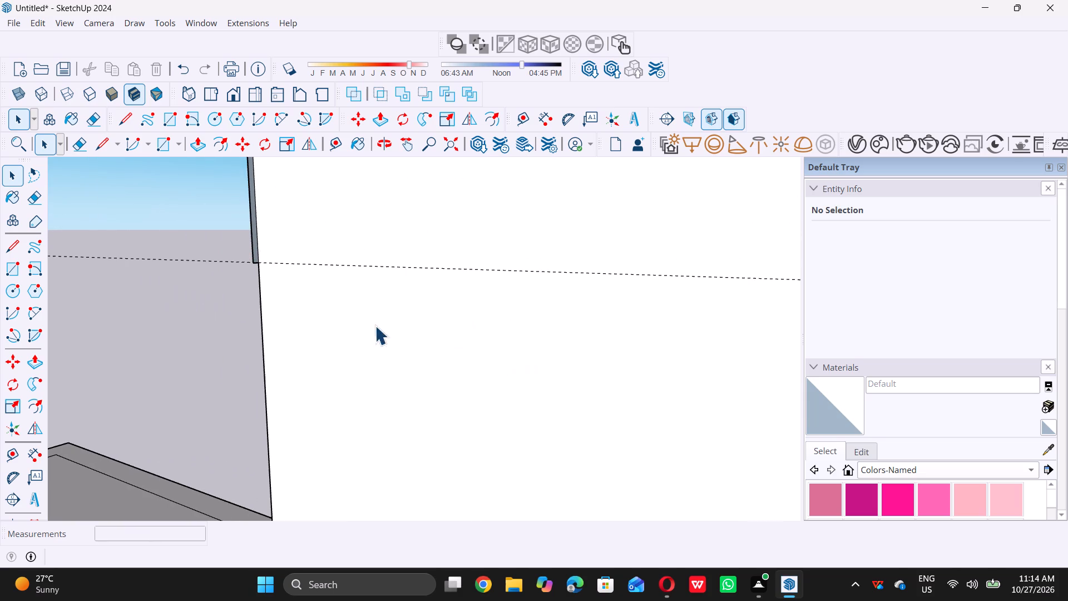
{"action": "scroll", "coordinate": [254, 250], "scroll_direction": "up", "scroll_amount": 2}
{"action": "left_click", "coordinate": [251, 248]}
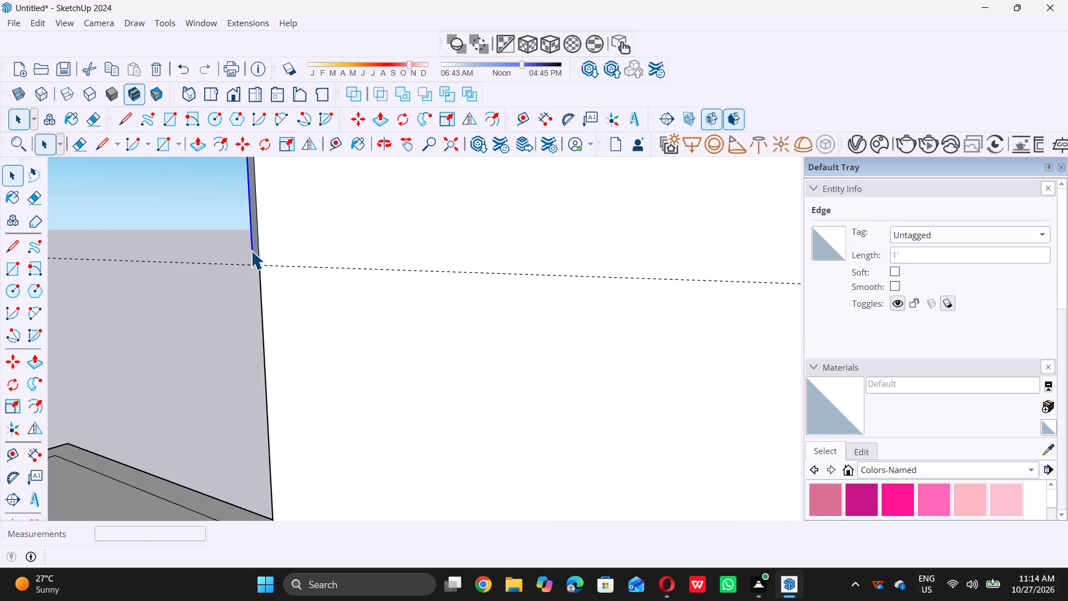
{"action": "key", "text": "Delete"}
Draw a rectangle about 1' by 9 1/16" on the tall wall's narrow end, from its rear top corner to the guide at the opposite edge.
{"action": "scroll", "coordinate": [253, 263], "scroll_direction": "up", "scroll_amount": 5}
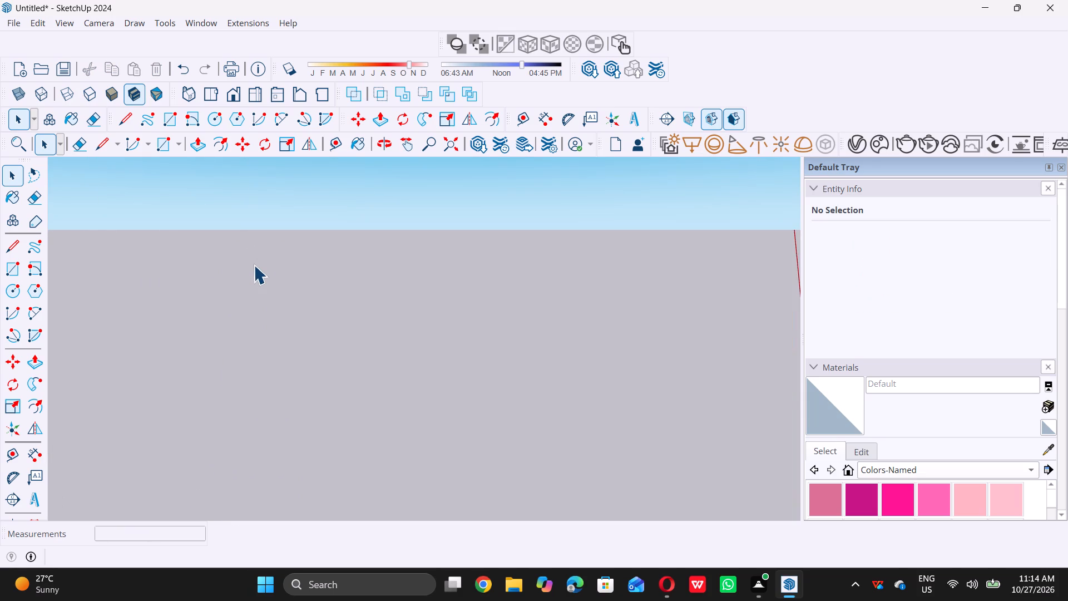
{"action": "scroll", "coordinate": [254, 265], "scroll_direction": "down", "scroll_amount": 10}
{"action": "scroll", "coordinate": [255, 282], "scroll_direction": "up", "scroll_amount": 2}
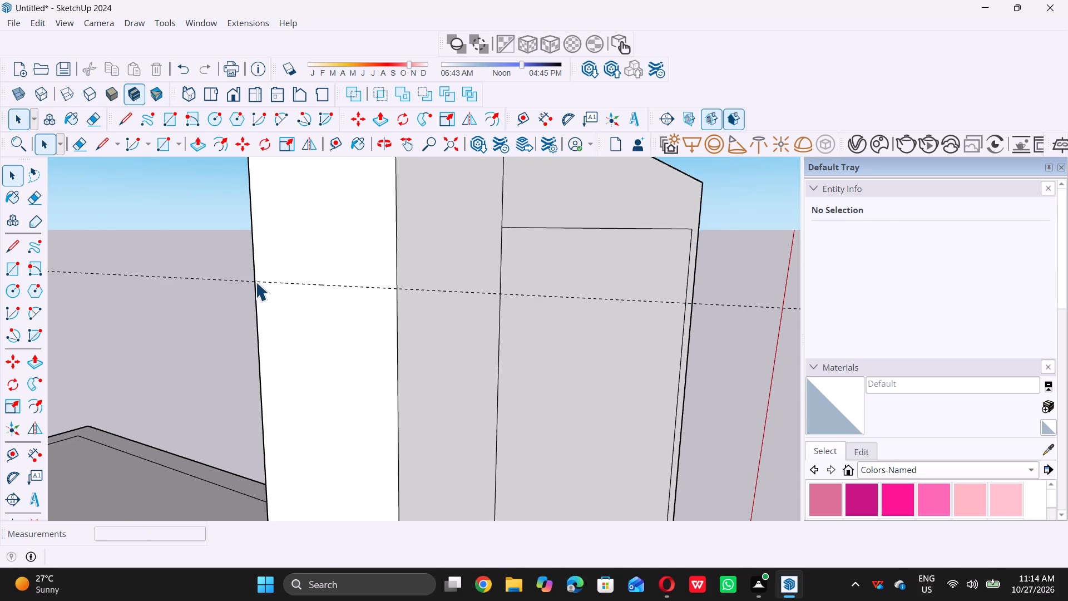
{"action": "scroll", "coordinate": [255, 282], "scroll_direction": "up", "scroll_amount": 4}
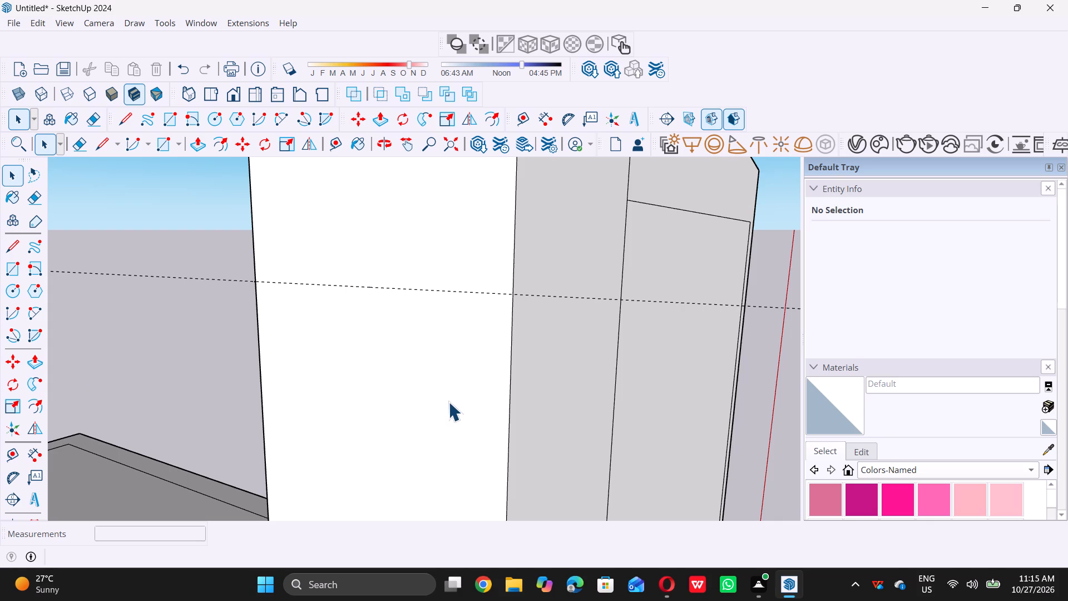
{"action": "scroll", "coordinate": [501, 414], "scroll_direction": "down", "scroll_amount": 20}
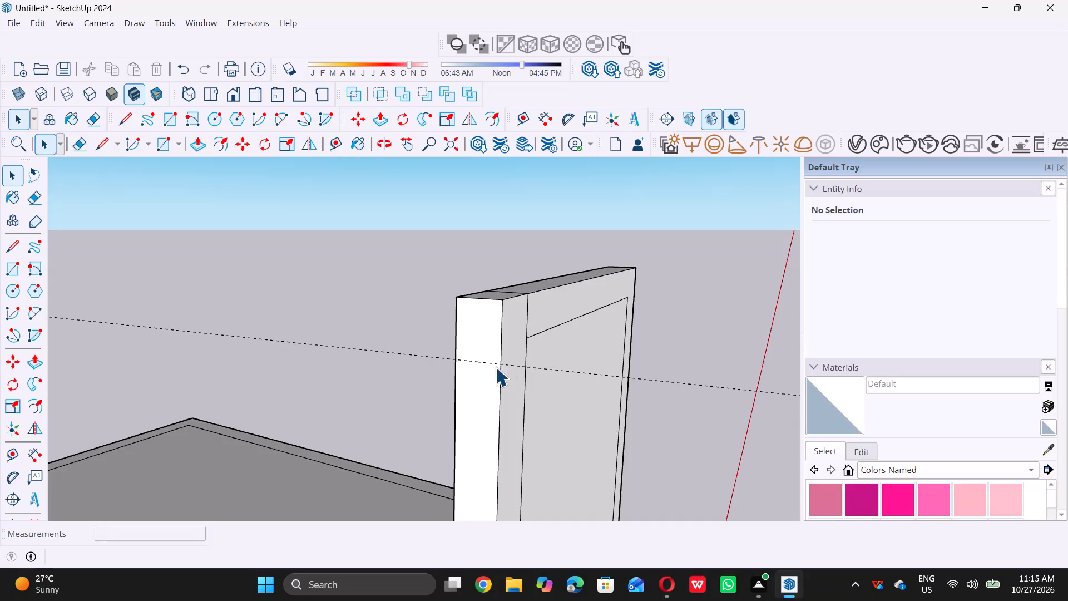
{"action": "scroll", "coordinate": [467, 339], "scroll_direction": "down", "scroll_amount": 10}
{"action": "middle_click_drag", "start_coordinate": [470, 344], "coordinate": [496, 338]}
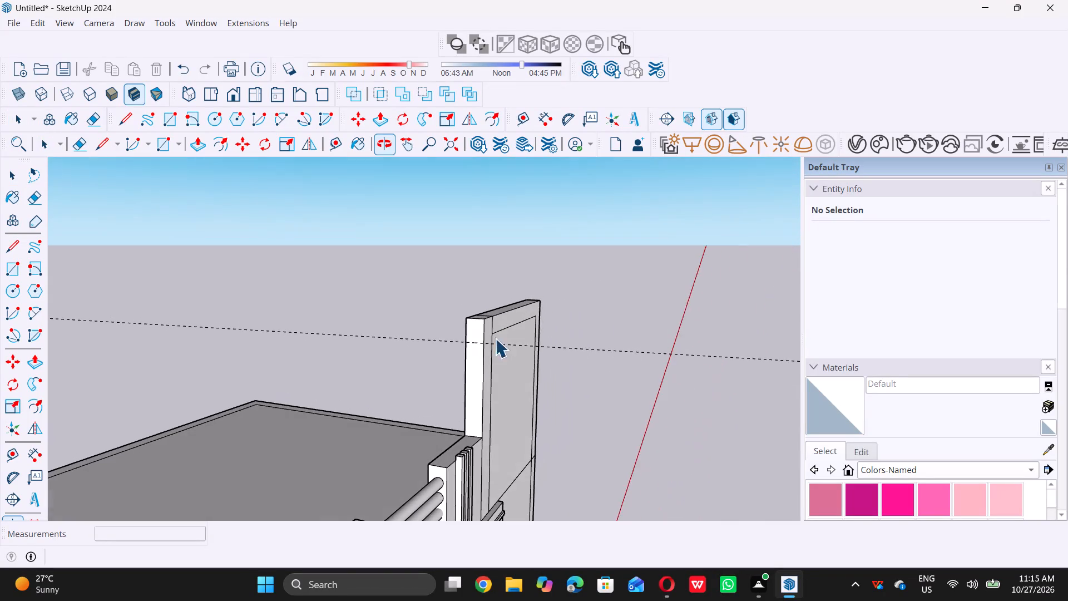
{"action": "scroll", "coordinate": [419, 351], "scroll_direction": "up", "scroll_amount": 7}
{"action": "key", "text": "r"}
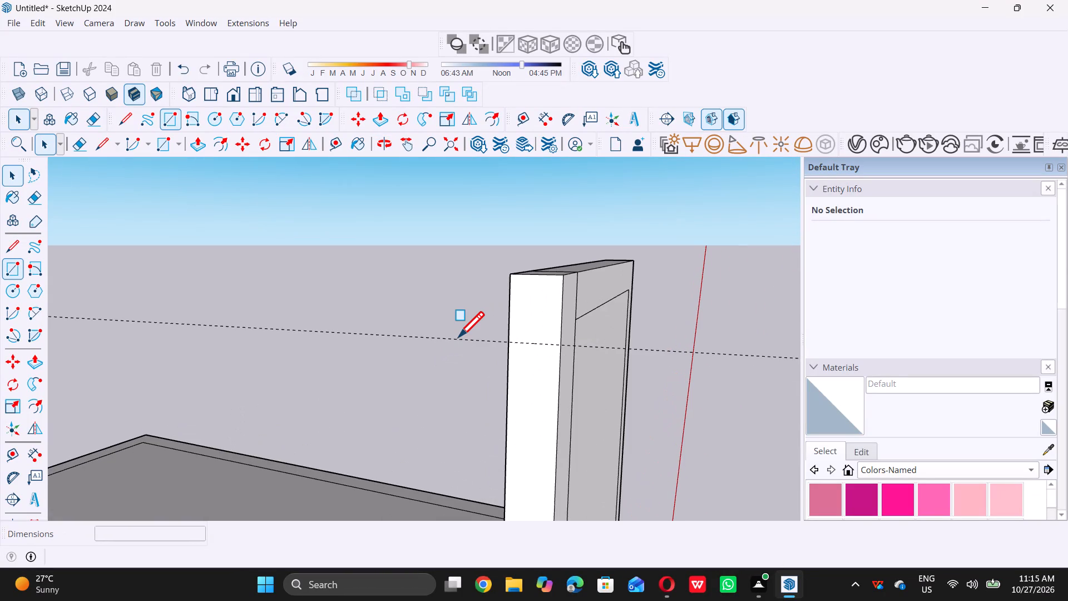
{"action": "left_click", "coordinate": [512, 272]}
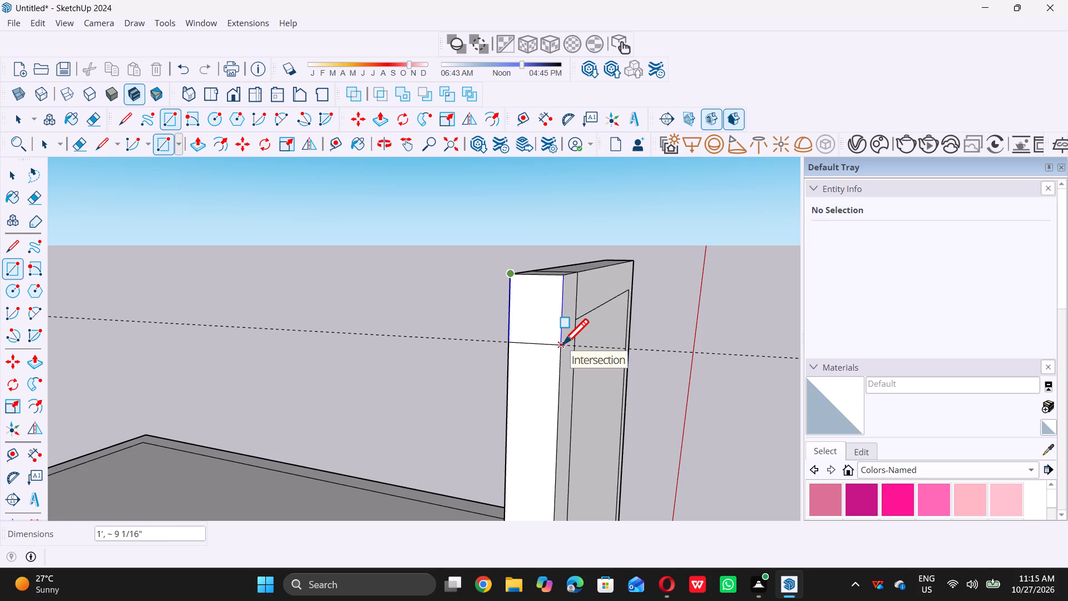
{"action": "left_click", "coordinate": [563, 344]}
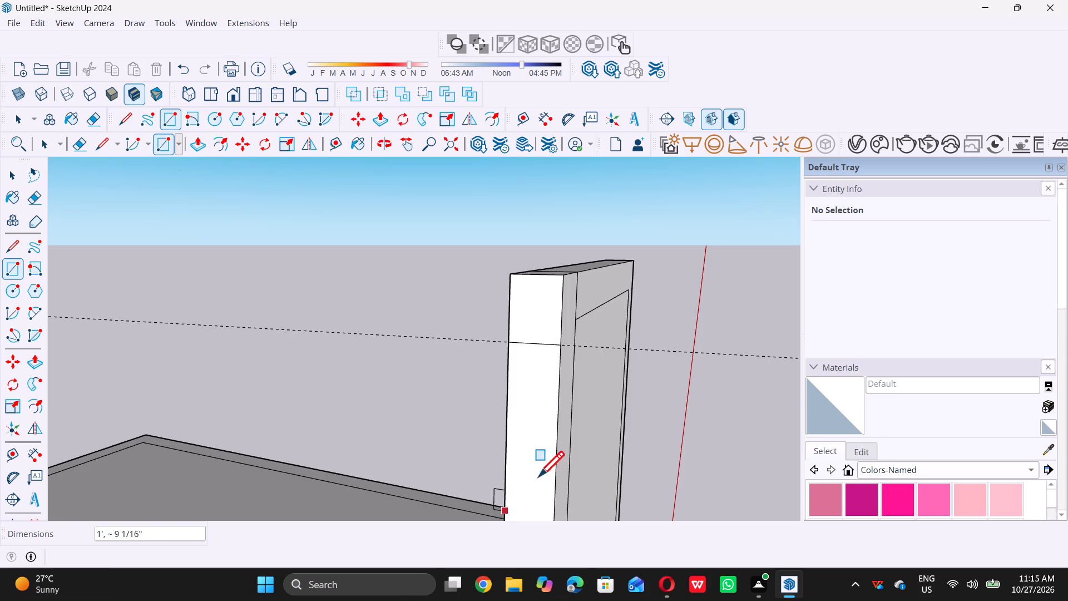
{"action": "scroll", "coordinate": [568, 456], "scroll_direction": "down", "scroll_amount": 2}
{"action": "key", "text": "space"}
Delete all guides from the model.
{"action": "scroll", "coordinate": [585, 471], "scroll_direction": "down", "scroll_amount": 3}
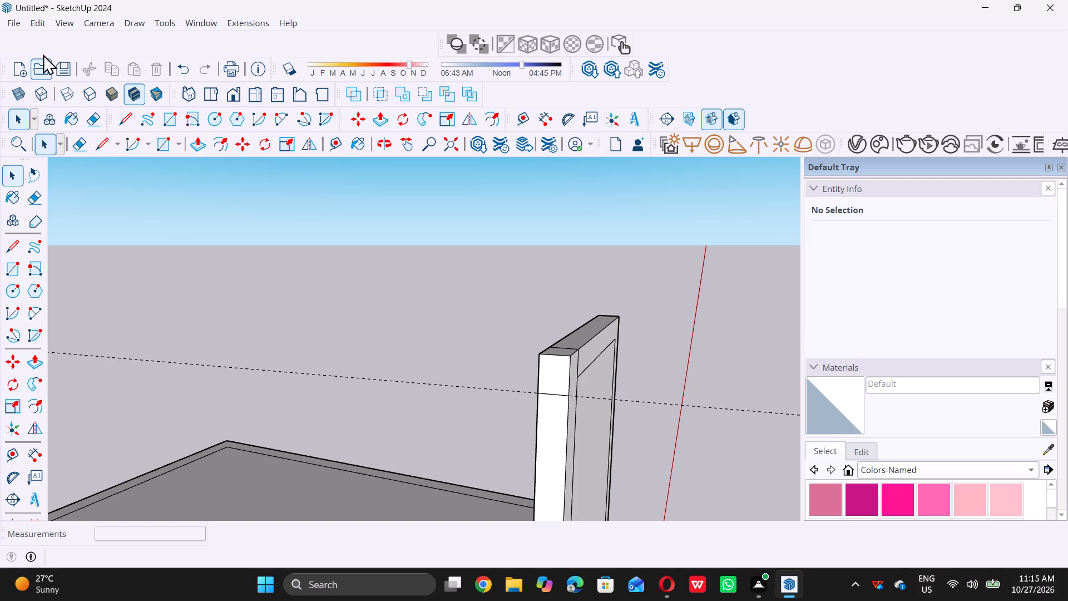
{"action": "left_click", "coordinate": [35, 22]}
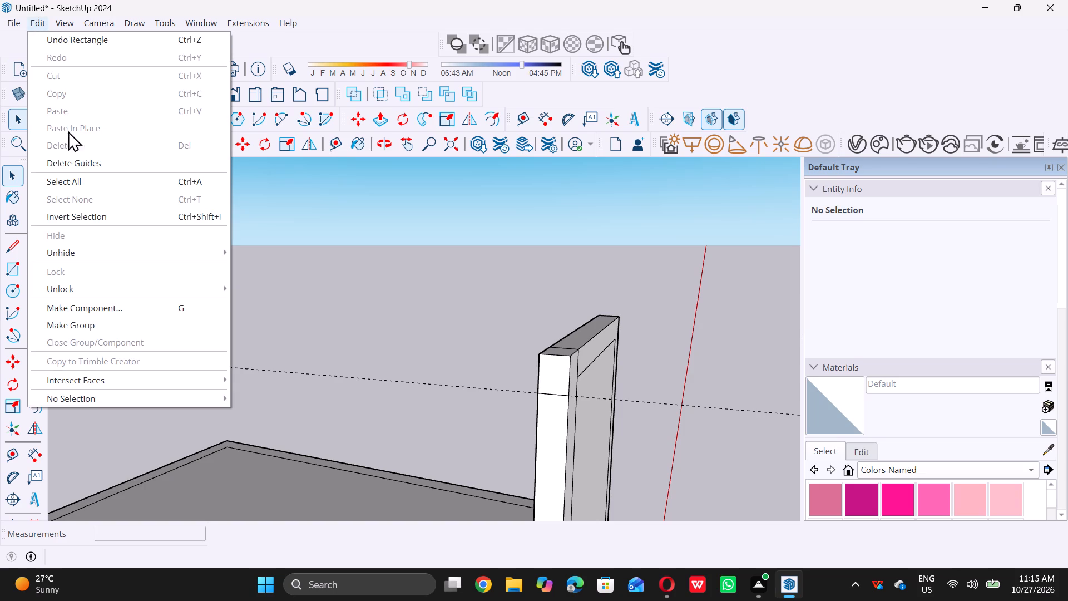
{"action": "double_click", "coordinate": [83, 166]}
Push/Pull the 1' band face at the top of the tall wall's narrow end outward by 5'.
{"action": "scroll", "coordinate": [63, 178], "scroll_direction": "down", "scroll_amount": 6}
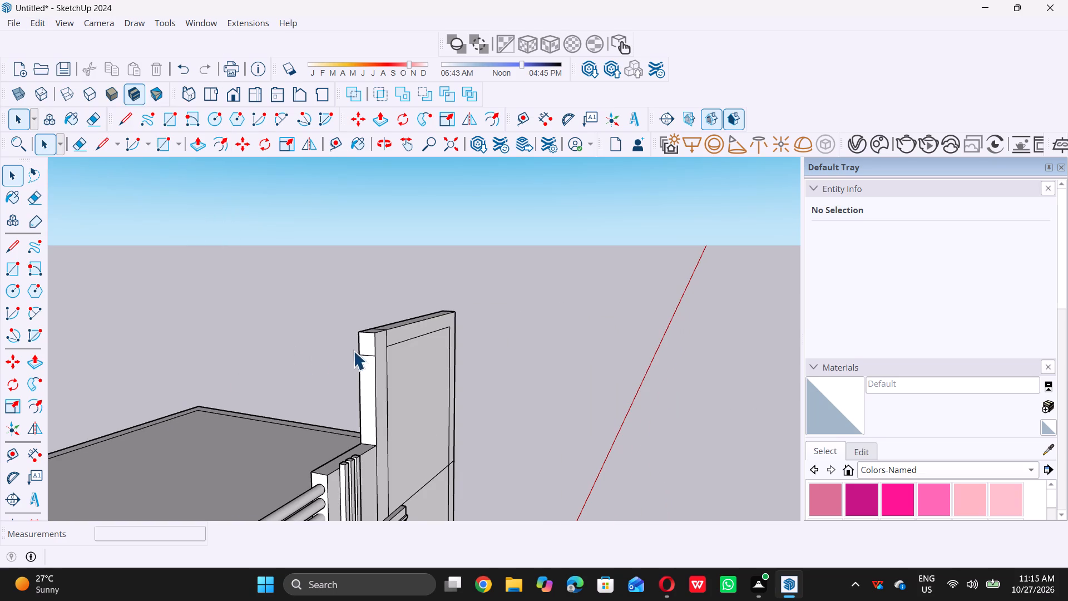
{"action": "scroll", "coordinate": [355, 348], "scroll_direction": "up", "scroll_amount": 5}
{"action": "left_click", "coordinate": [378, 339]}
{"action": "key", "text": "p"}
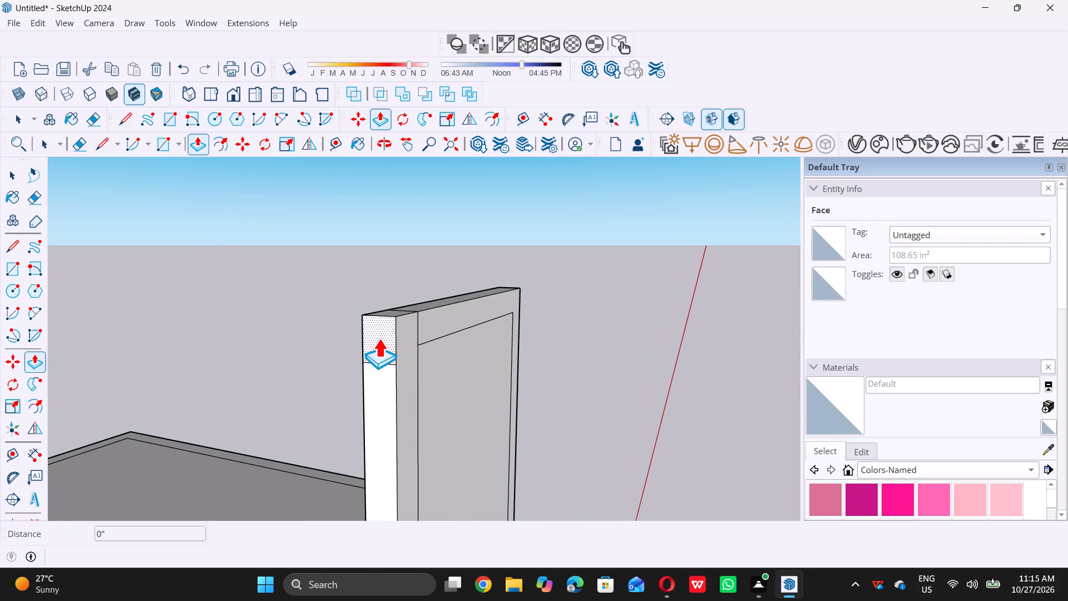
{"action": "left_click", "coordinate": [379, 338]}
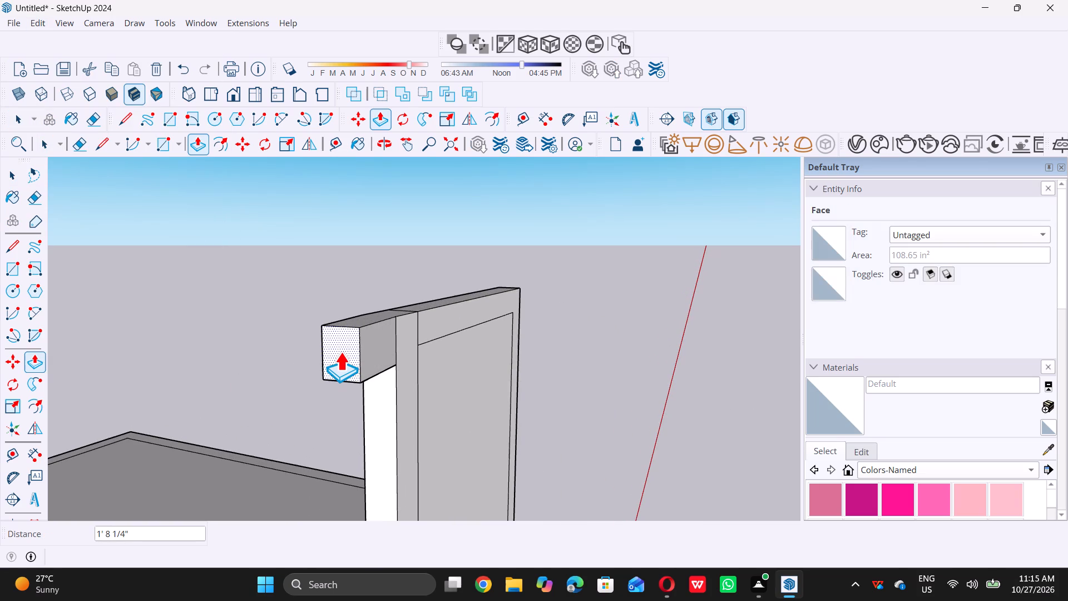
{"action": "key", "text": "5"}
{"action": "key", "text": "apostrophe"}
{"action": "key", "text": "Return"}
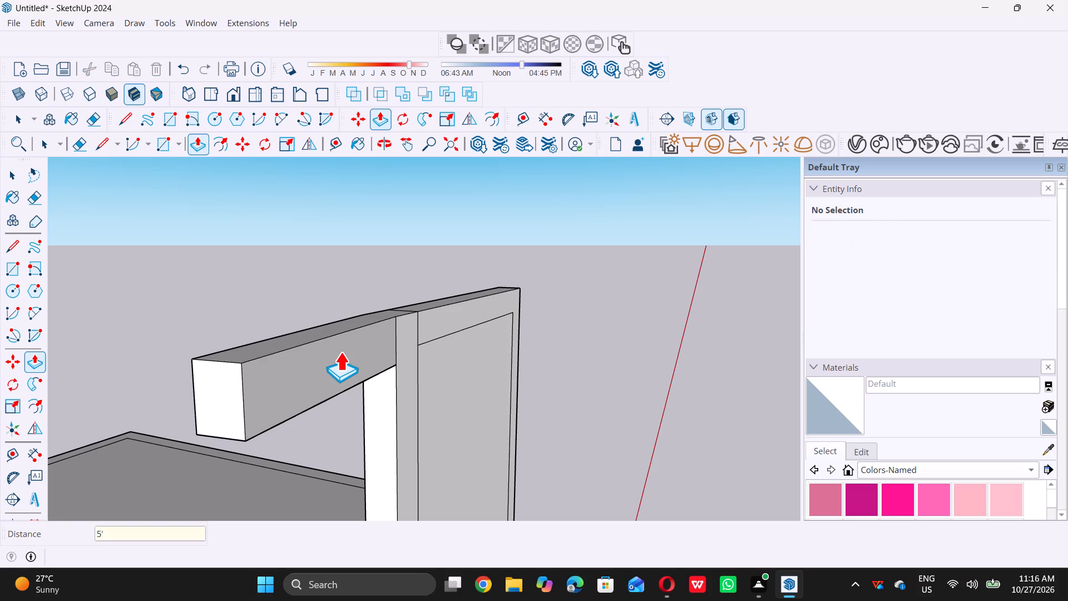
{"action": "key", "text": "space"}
Examine the beam projecting over the railing from above, behind and in front of the facade.
{"action": "scroll", "coordinate": [351, 348], "scroll_direction": "down", "scroll_amount": 6}
{"action": "middle_click_drag", "start_coordinate": [312, 416], "coordinate": [434, 493]}
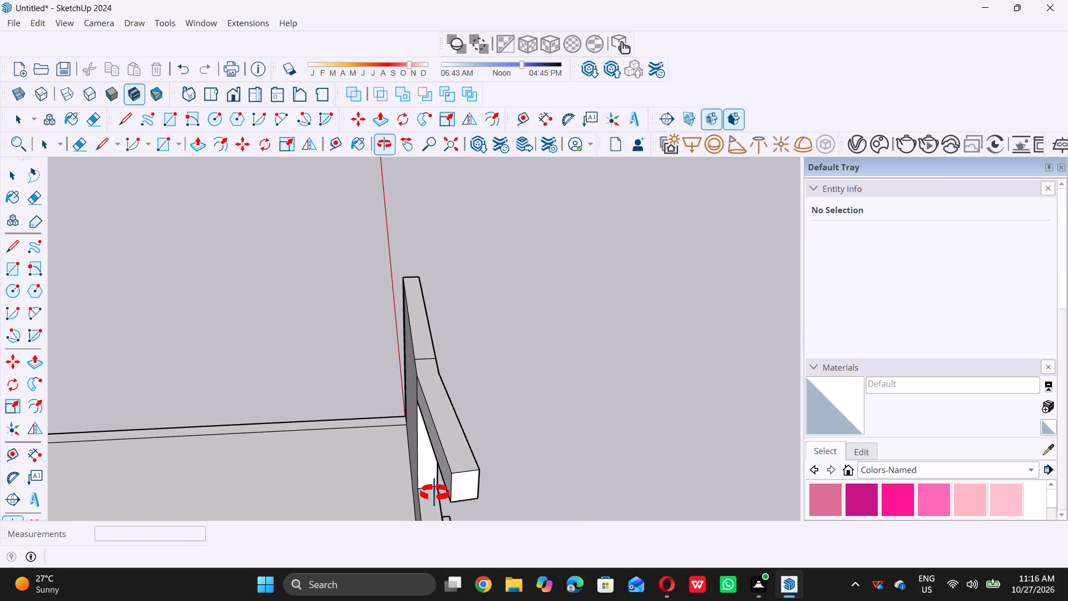
{"action": "middle_click_drag", "start_coordinate": [434, 493], "coordinate": [454, 474]}
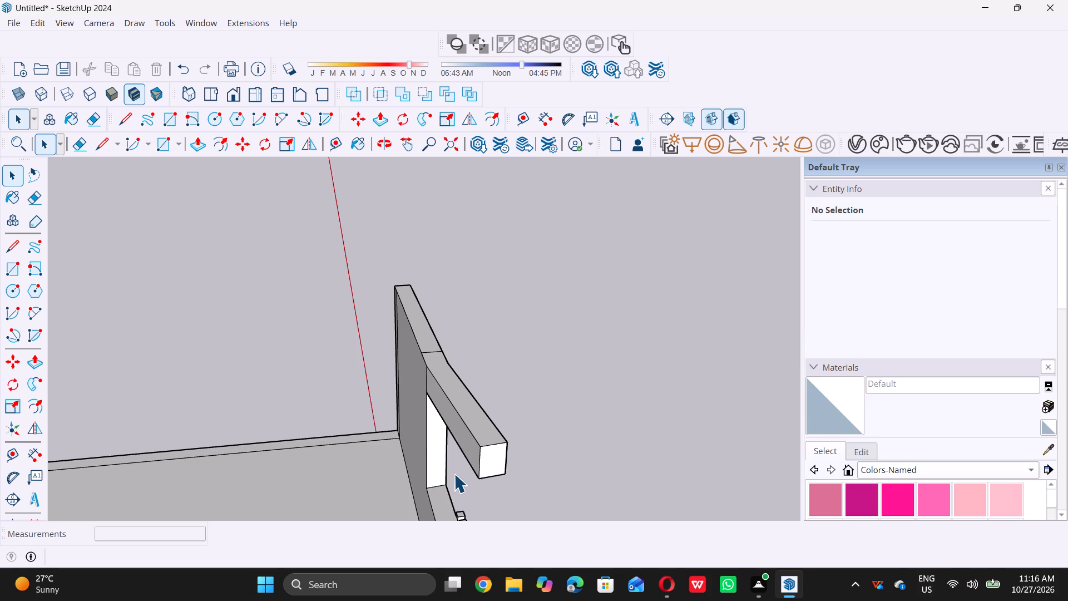
{"action": "scroll", "coordinate": [501, 396], "scroll_direction": "down", "scroll_amount": 6}
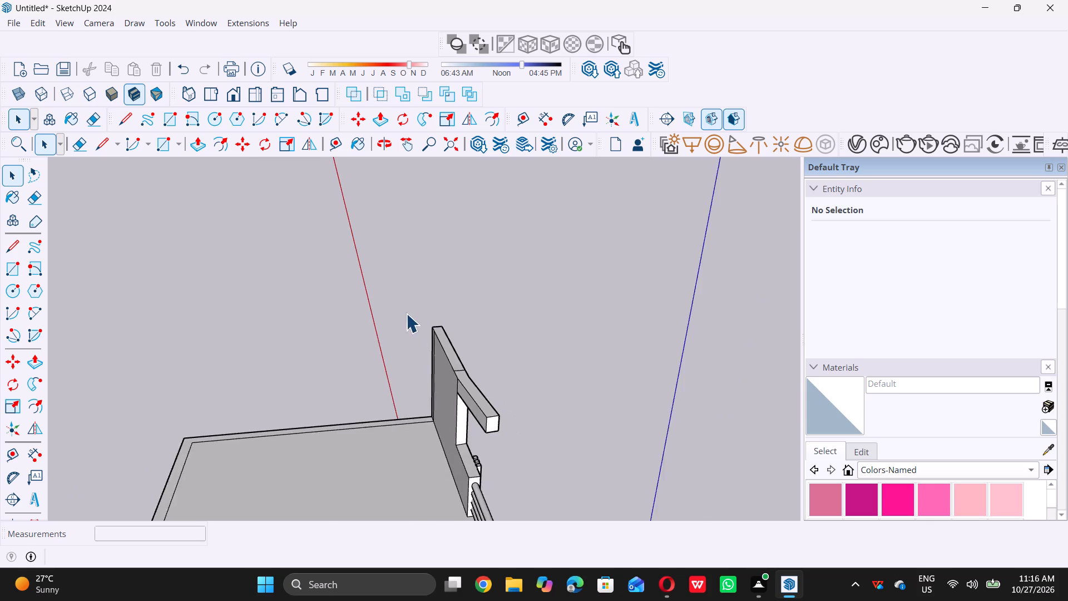
{"action": "scroll", "coordinate": [406, 313], "scroll_direction": "down", "scroll_amount": 11}
{"action": "middle_click_drag", "start_coordinate": [426, 353], "coordinate": [389, 438]}
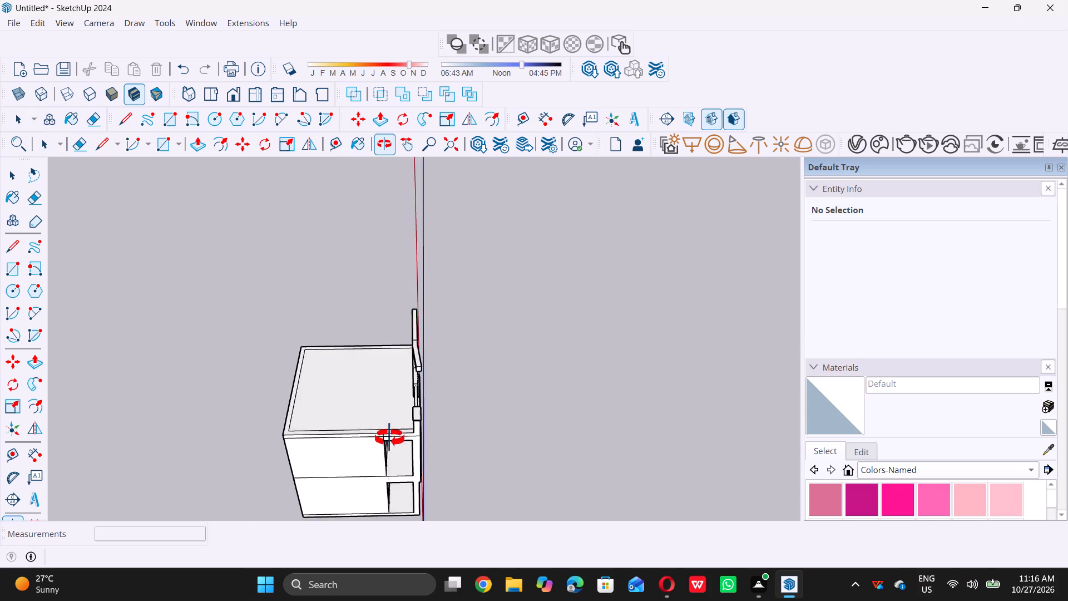
{"action": "middle_click_drag", "start_coordinate": [389, 438], "coordinate": [374, 492]}
{"action": "scroll", "coordinate": [397, 403], "scroll_direction": "up", "scroll_amount": 5}
{"action": "scroll", "coordinate": [427, 322], "scroll_direction": "up", "scroll_amount": 6}
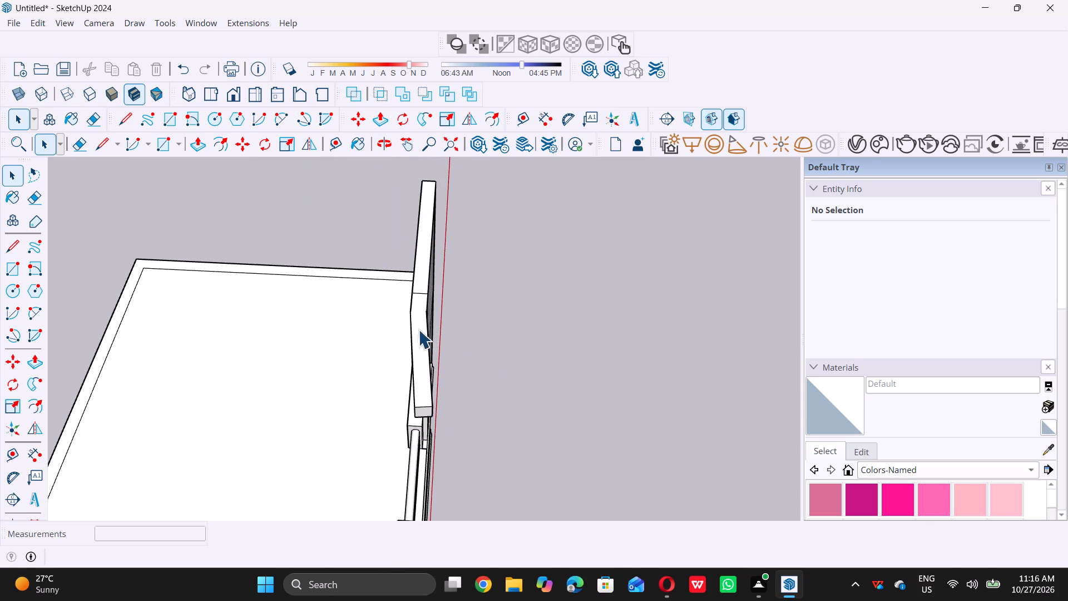
{"action": "middle_click_drag", "start_coordinate": [408, 346], "coordinate": [548, 292]}
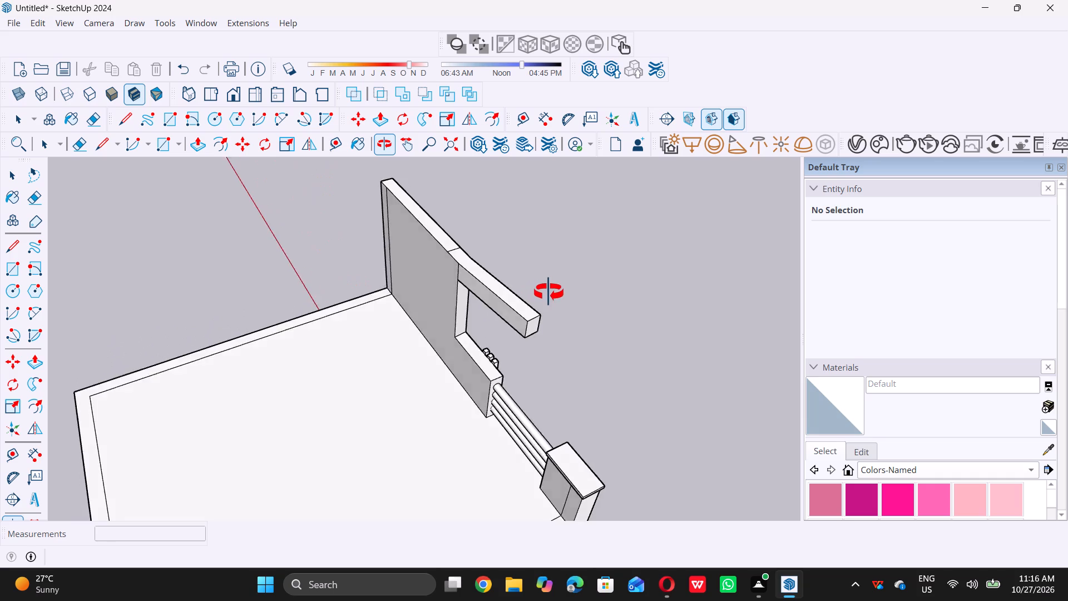
{"action": "middle_click_drag", "start_coordinate": [548, 292], "coordinate": [723, 327]}
{"action": "middle_click_drag", "start_coordinate": [634, 349], "coordinate": [647, 258]}
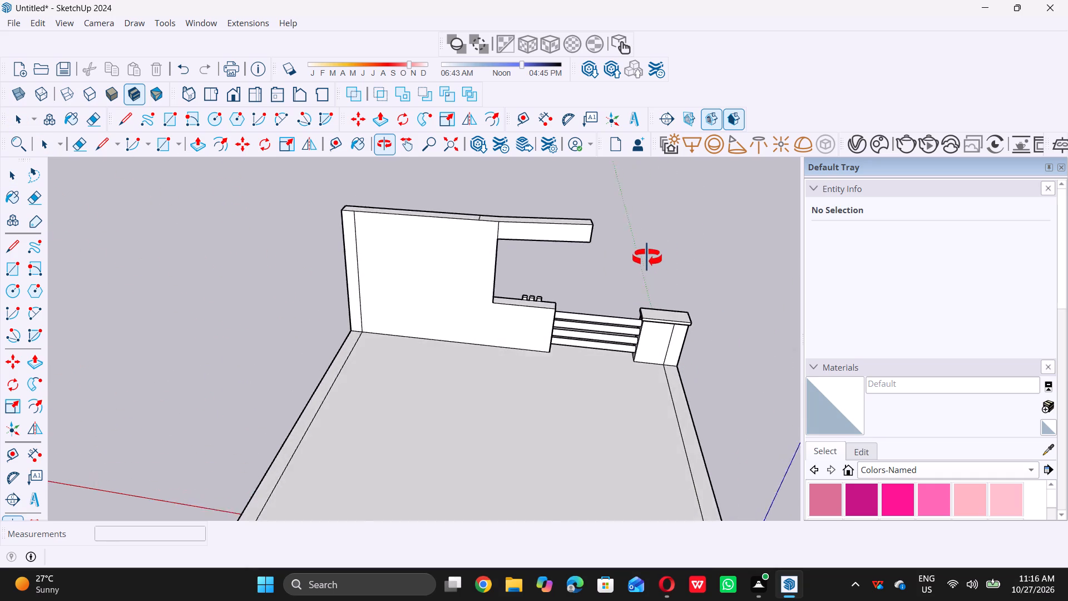
{"action": "middle_click_drag", "start_coordinate": [647, 258], "coordinate": [518, 308]}
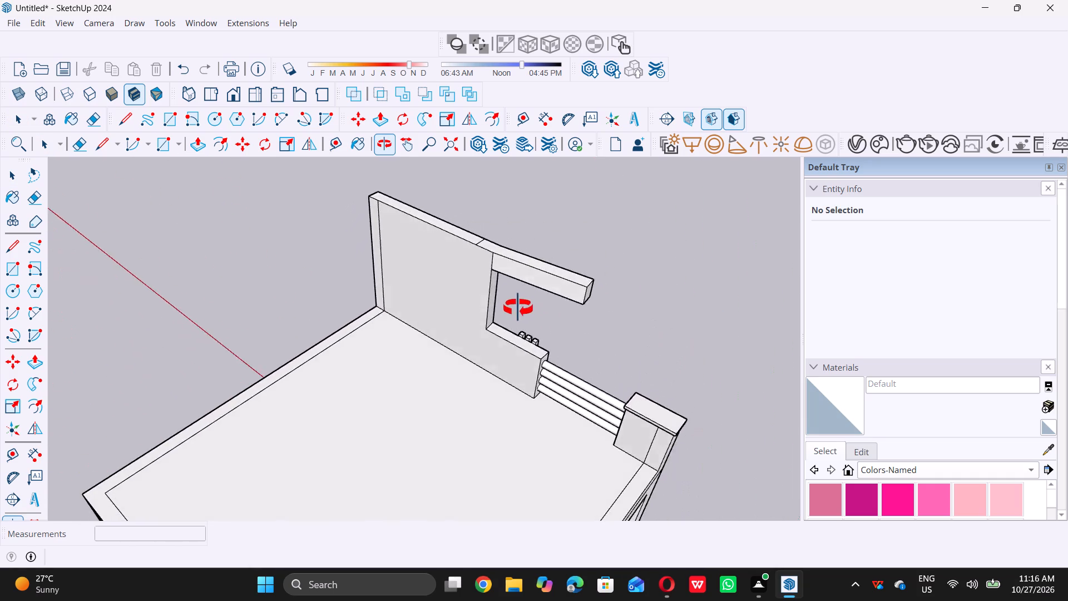
{"action": "middle_click_drag", "start_coordinate": [518, 308], "coordinate": [127, 338]}
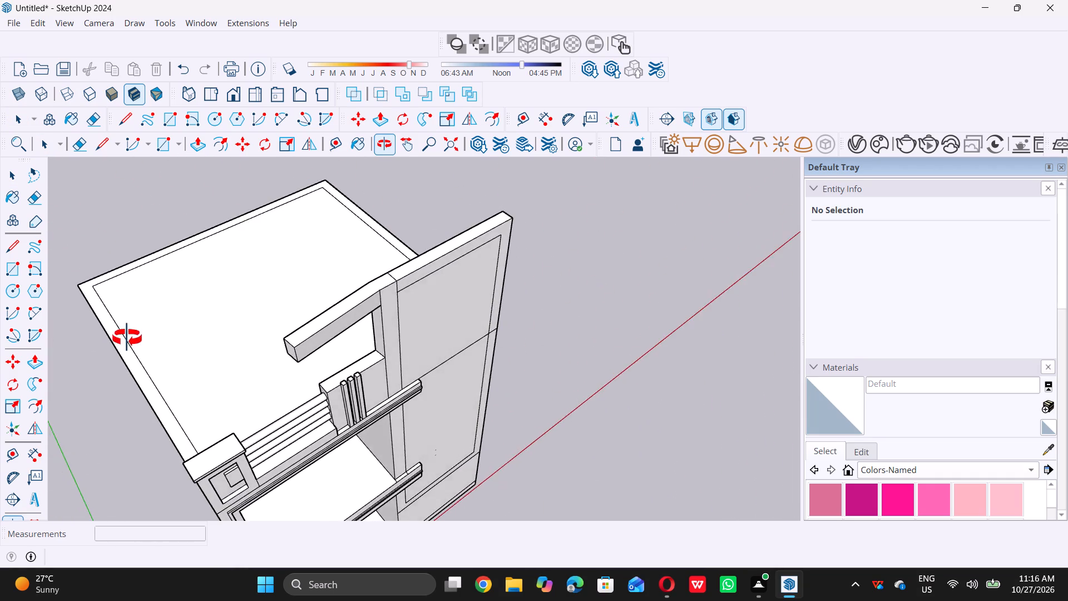
{"action": "middle_click_drag", "start_coordinate": [127, 338], "coordinate": [403, 284]}
{"action": "scroll", "coordinate": [403, 284], "scroll_direction": "up", "scroll_amount": 1}
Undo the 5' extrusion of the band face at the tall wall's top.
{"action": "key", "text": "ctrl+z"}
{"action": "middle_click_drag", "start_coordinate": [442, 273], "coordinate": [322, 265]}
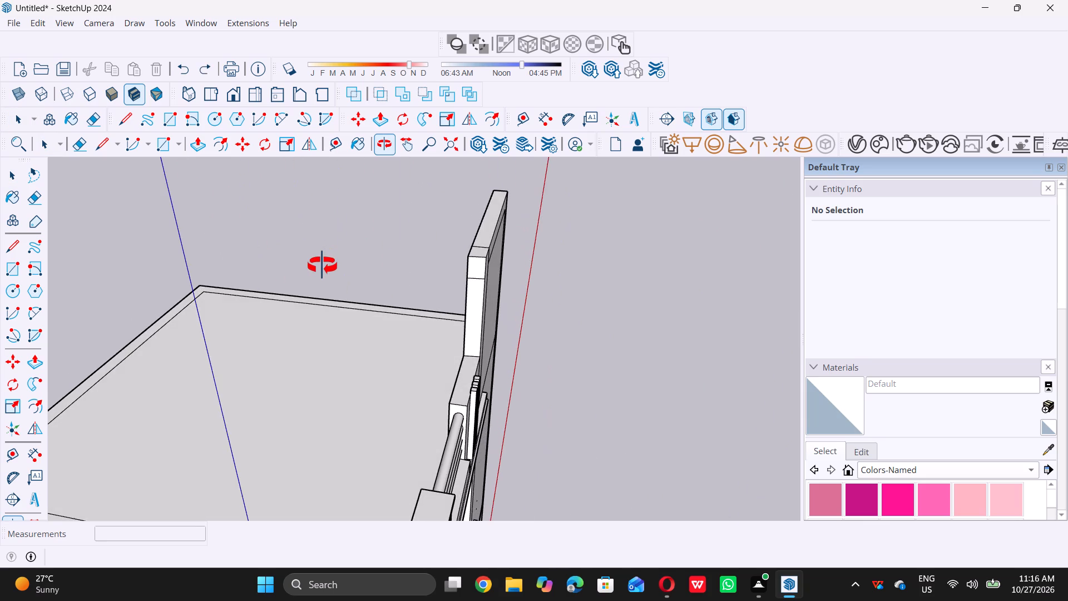
Examine the tall wall's narrow end and its top band from above, from behind and from the front.
{"action": "middle_click_drag", "start_coordinate": [322, 265], "coordinate": [266, 269]}
{"action": "middle_click_drag", "start_coordinate": [412, 268], "coordinate": [278, 265]}
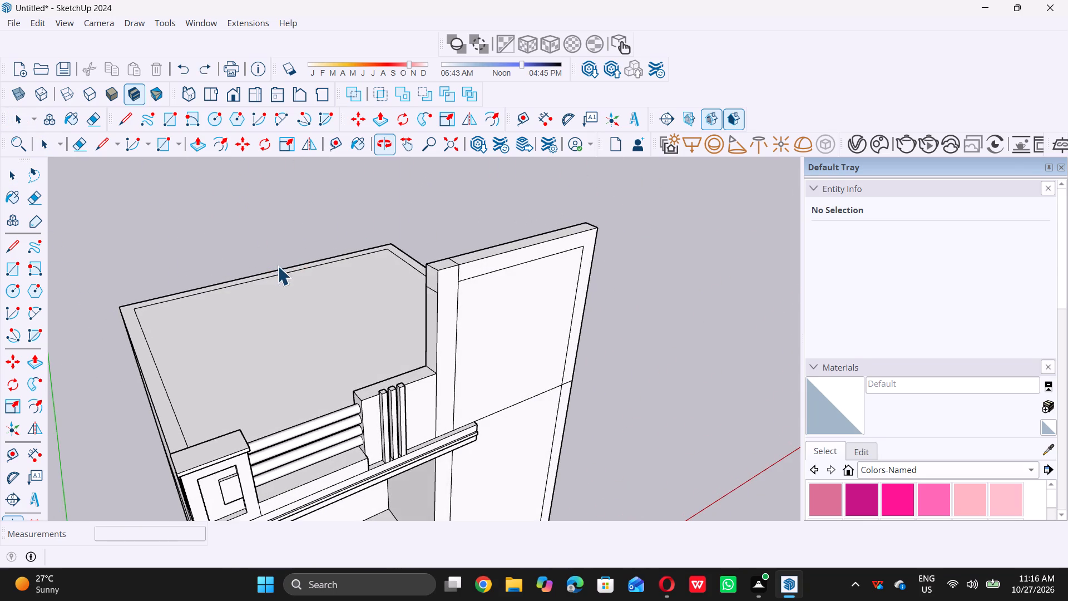
{"action": "middle_click_drag", "start_coordinate": [427, 264], "coordinate": [364, 333]}
{"action": "scroll", "coordinate": [446, 287], "scroll_direction": "up", "scroll_amount": 5}
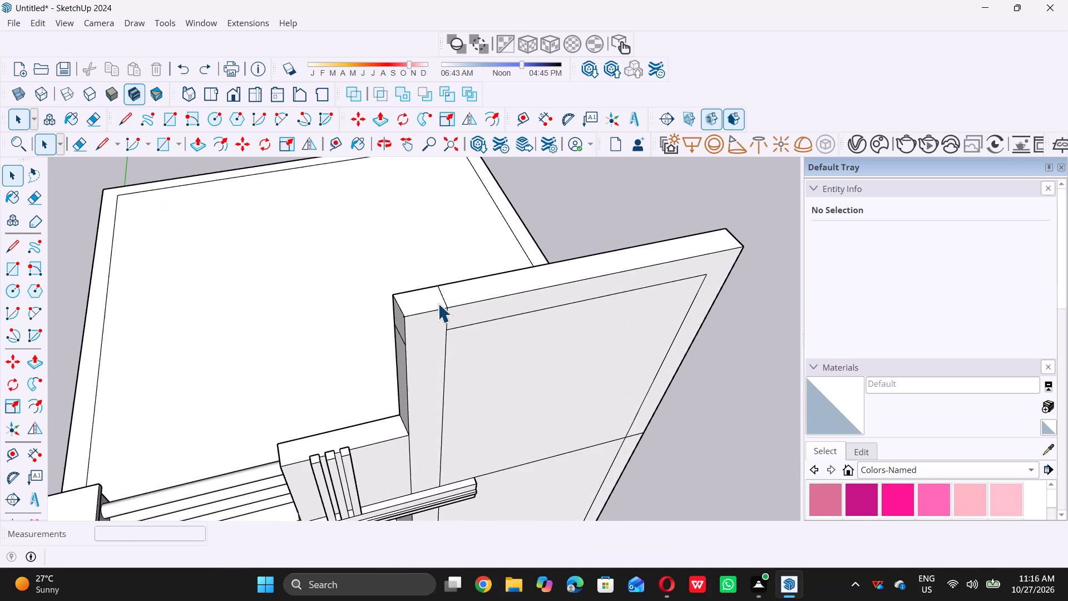
{"action": "scroll", "coordinate": [432, 306], "scroll_direction": "up", "scroll_amount": 9}
{"action": "scroll", "coordinate": [385, 362], "scroll_direction": "down", "scroll_amount": 1}
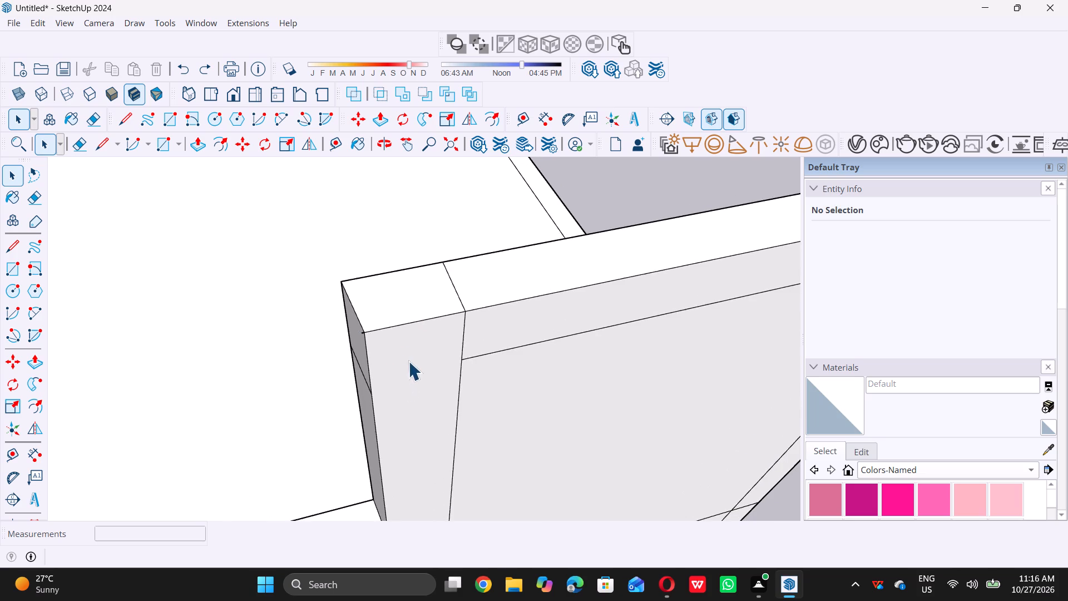
{"action": "scroll", "coordinate": [406, 352], "scroll_direction": "down", "scroll_amount": 7}
{"action": "middle_click_drag", "start_coordinate": [315, 344], "coordinate": [435, 445]}
{"action": "scroll", "coordinate": [414, 341], "scroll_direction": "down", "scroll_amount": 9}
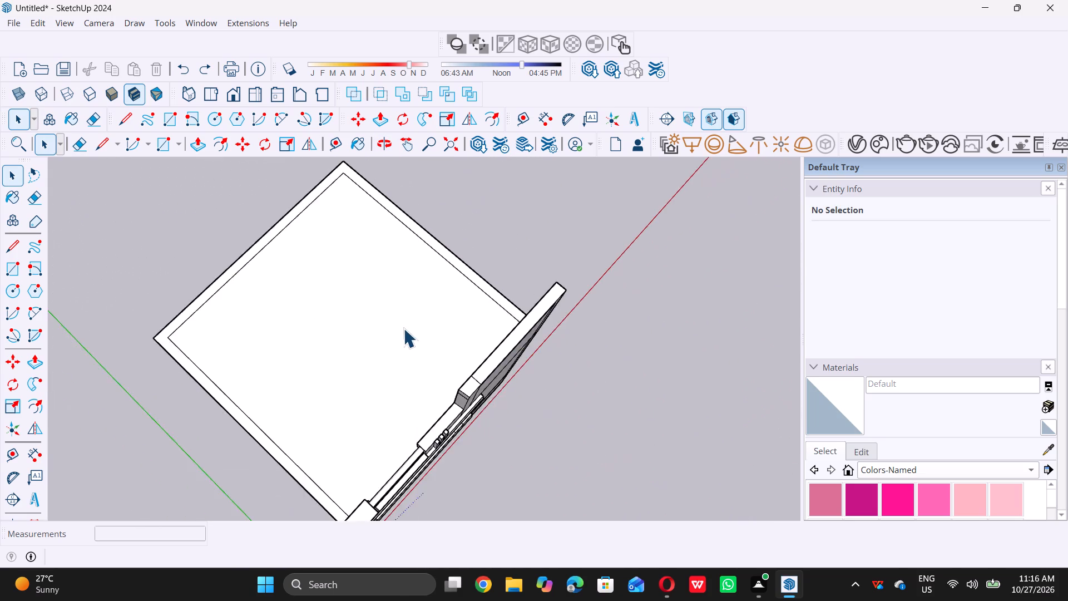
{"action": "scroll", "coordinate": [403, 328], "scroll_direction": "down", "scroll_amount": 4}
{"action": "middle_click_drag", "start_coordinate": [404, 351], "coordinate": [468, 406]}
{"action": "scroll", "coordinate": [464, 398], "scroll_direction": "up", "scroll_amount": 9}
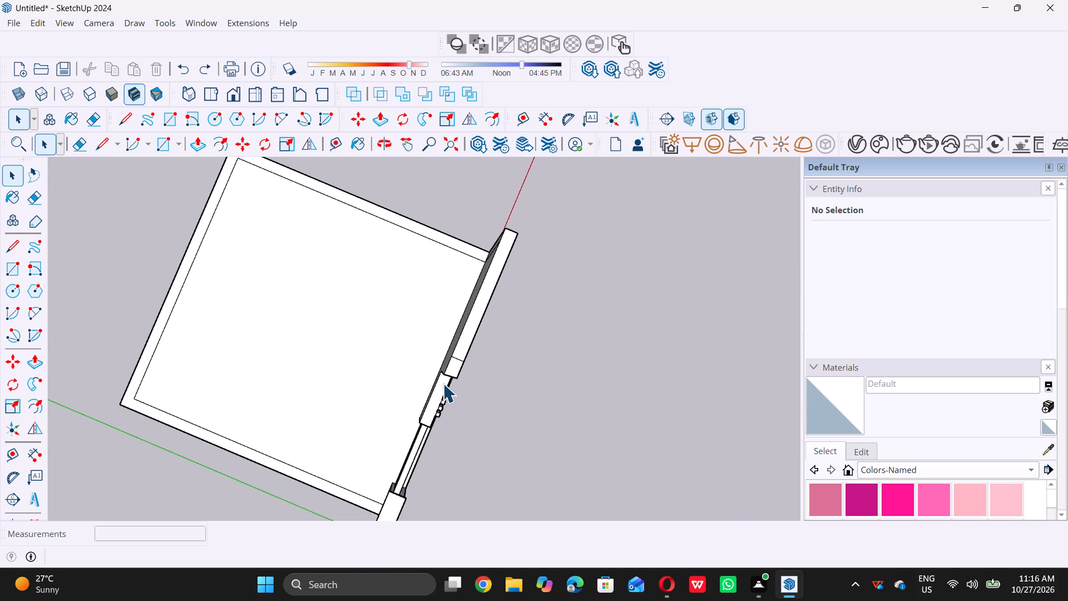
{"action": "scroll", "coordinate": [443, 383], "scroll_direction": "up", "scroll_amount": 1}
{"action": "scroll", "coordinate": [449, 396], "scroll_direction": "down", "scroll_amount": 5}
{"action": "middle_click_drag", "start_coordinate": [439, 425], "coordinate": [426, 387]}
{"action": "scroll", "coordinate": [444, 357], "scroll_direction": "up", "scroll_amount": 11}
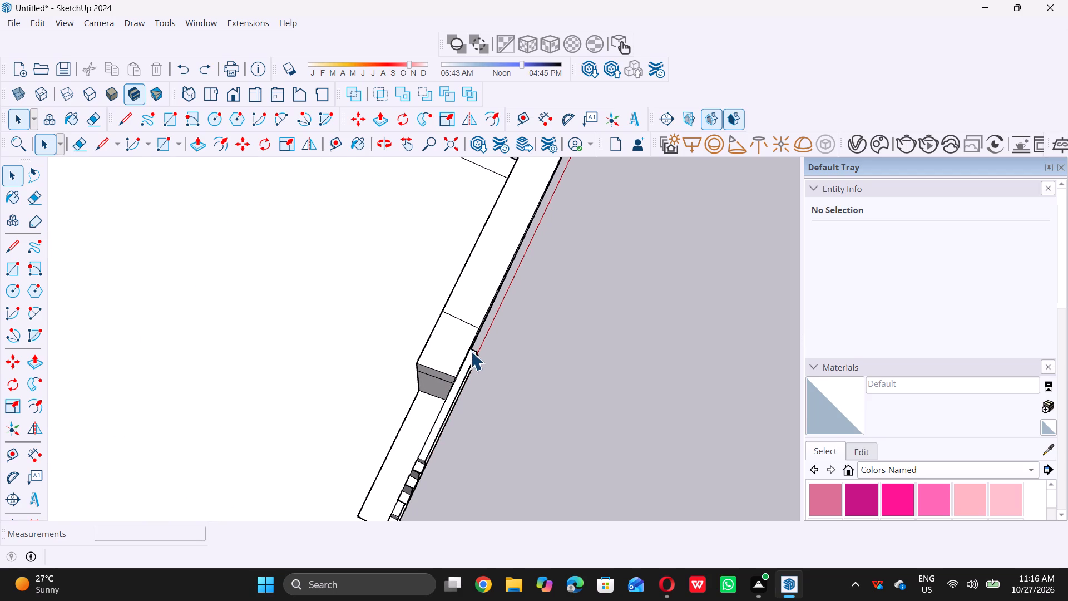
{"action": "scroll", "coordinate": [471, 349], "scroll_direction": "up", "scroll_amount": 6}
{"action": "scroll", "coordinate": [397, 407], "scroll_direction": "down", "scroll_amount": 3}
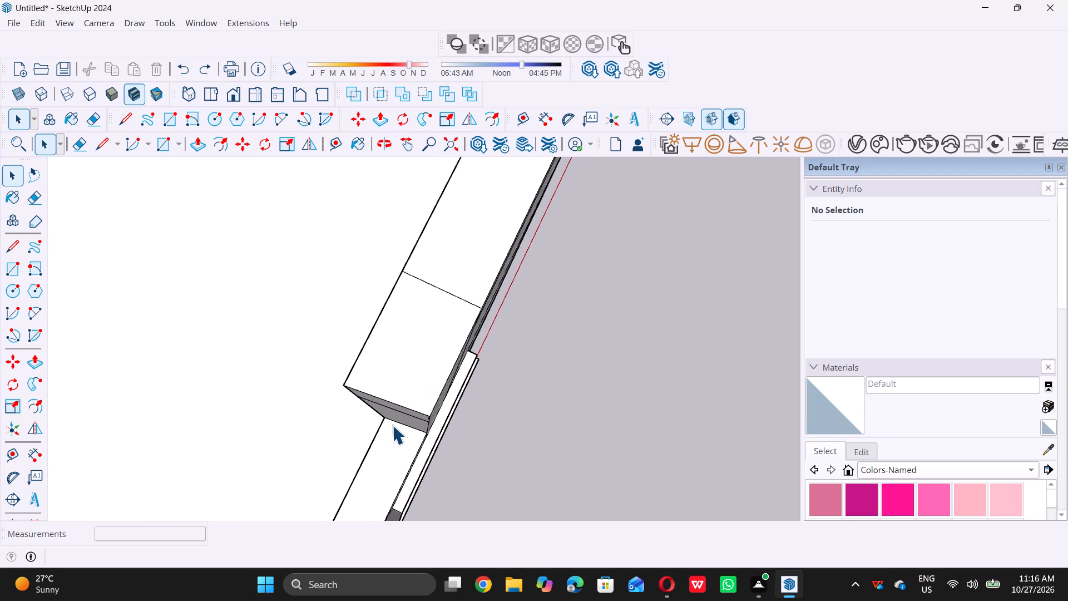
{"action": "scroll", "coordinate": [392, 425], "scroll_direction": "down", "scroll_amount": 3}
{"action": "middle_click_drag", "start_coordinate": [379, 440], "coordinate": [444, 439]}
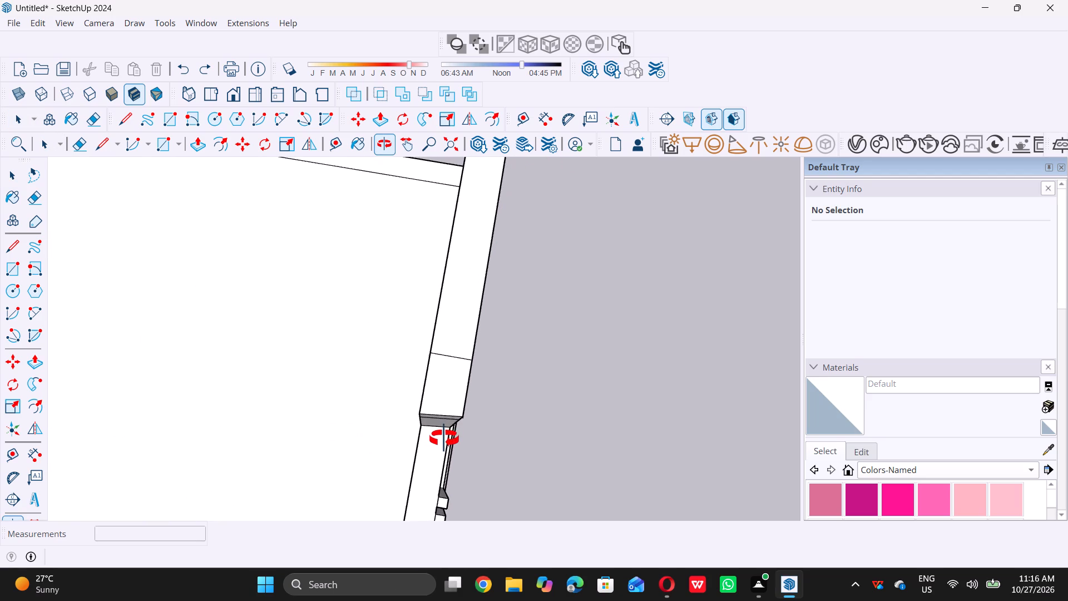
{"action": "middle_click_drag", "start_coordinate": [444, 439], "coordinate": [164, 364]}
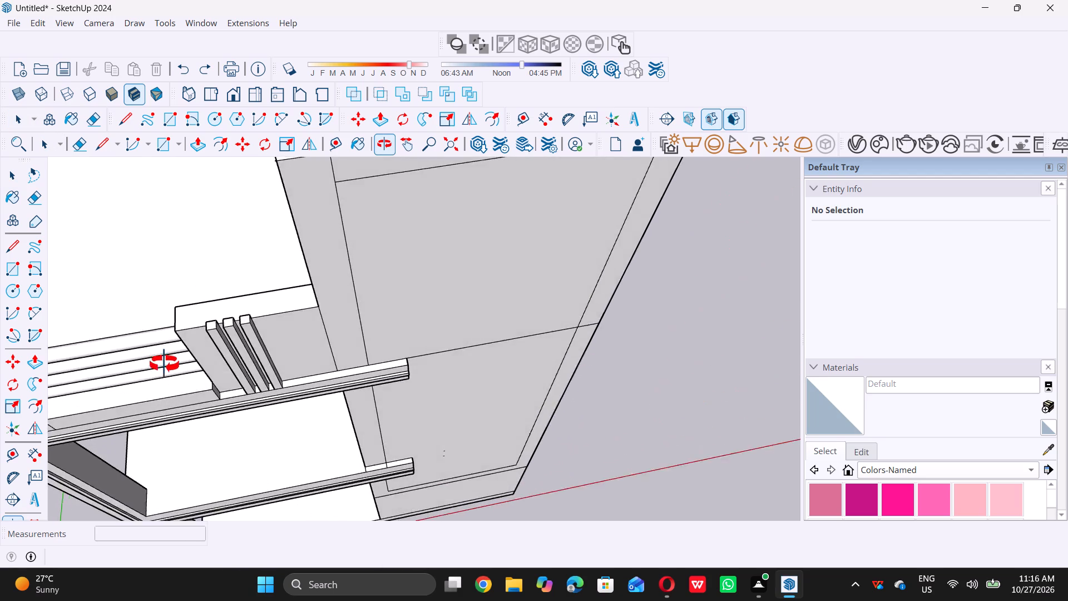
{"action": "middle_click_drag", "start_coordinate": [164, 364], "coordinate": [214, 358]}
{"action": "scroll", "coordinate": [288, 412], "scroll_direction": "down", "scroll_amount": 9}
{"action": "middle_click_drag", "start_coordinate": [257, 329], "coordinate": [303, 314]}
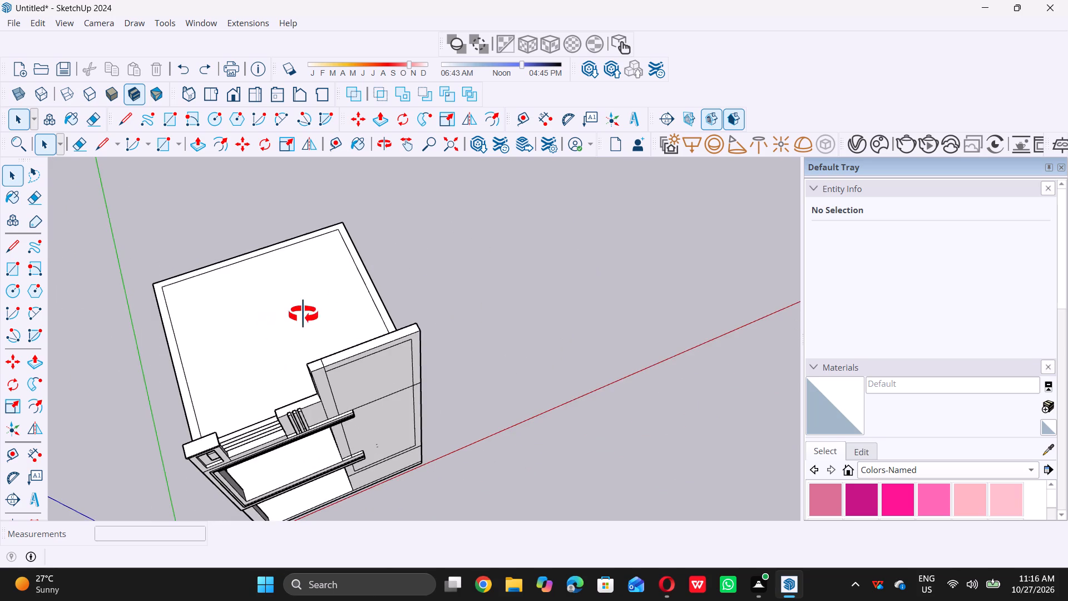
{"action": "middle_click_drag", "start_coordinate": [303, 314], "coordinate": [424, 245]}
{"action": "scroll", "coordinate": [362, 386], "scroll_direction": "up", "scroll_amount": 4}
Push/Pull the tall wall's narrow end face below the 1' band inward by about 6 5/8".
{"action": "double_click", "coordinate": [425, 361]}
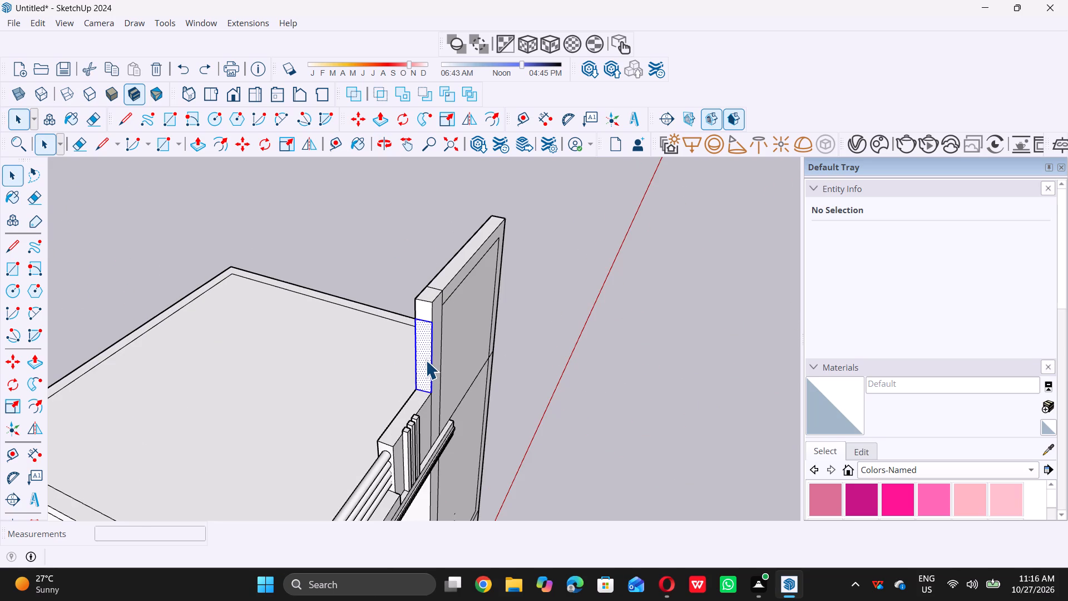
{"action": "key", "text": "p"}
{"action": "left_click", "coordinate": [420, 356]}
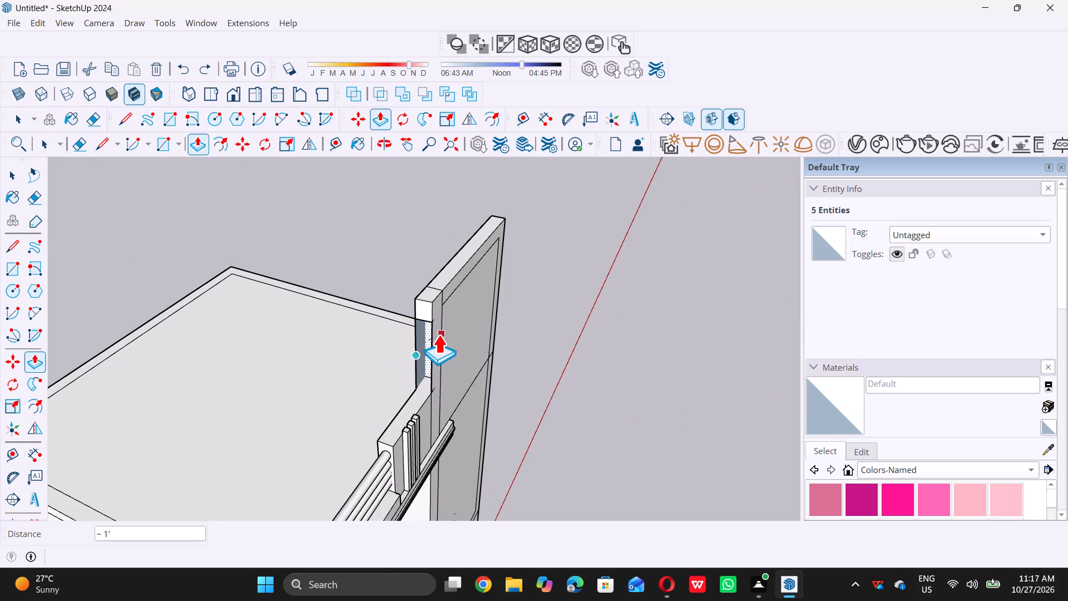
{"action": "scroll", "coordinate": [438, 348], "scroll_direction": "up", "scroll_amount": 1}
{"action": "middle_click_drag", "start_coordinate": [423, 355], "coordinate": [428, 314]}
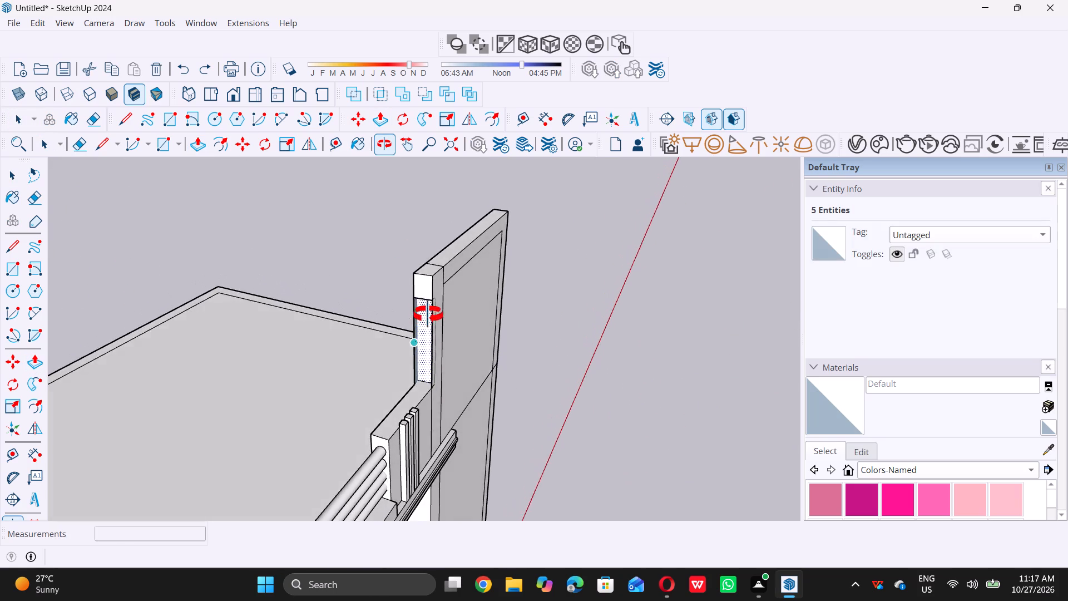
{"action": "middle_click_drag", "start_coordinate": [428, 314], "coordinate": [578, 311]}
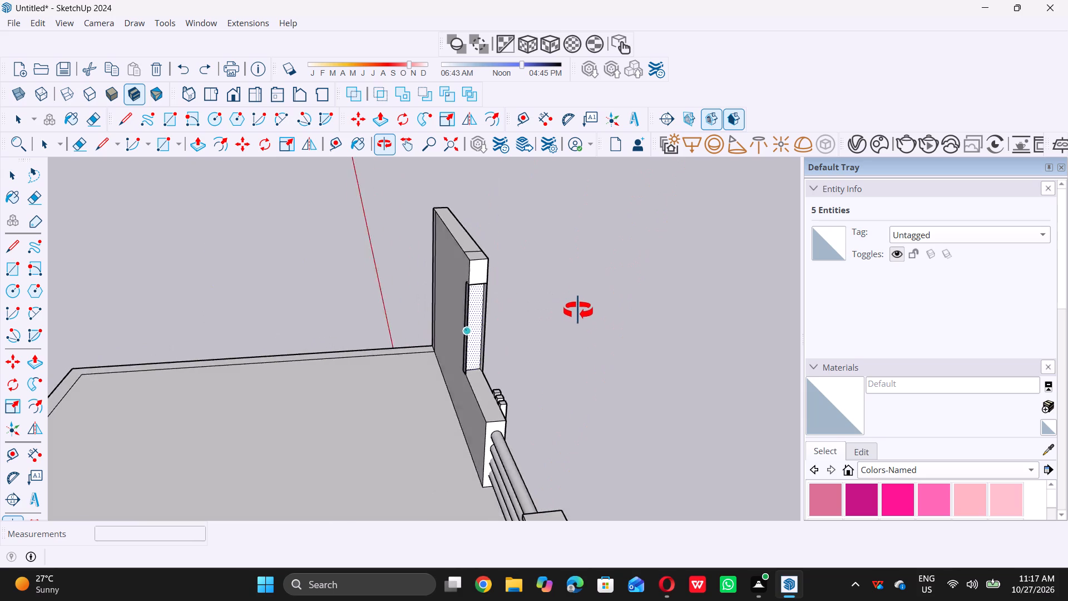
{"action": "middle_click_drag", "start_coordinate": [578, 311], "coordinate": [638, 312]}
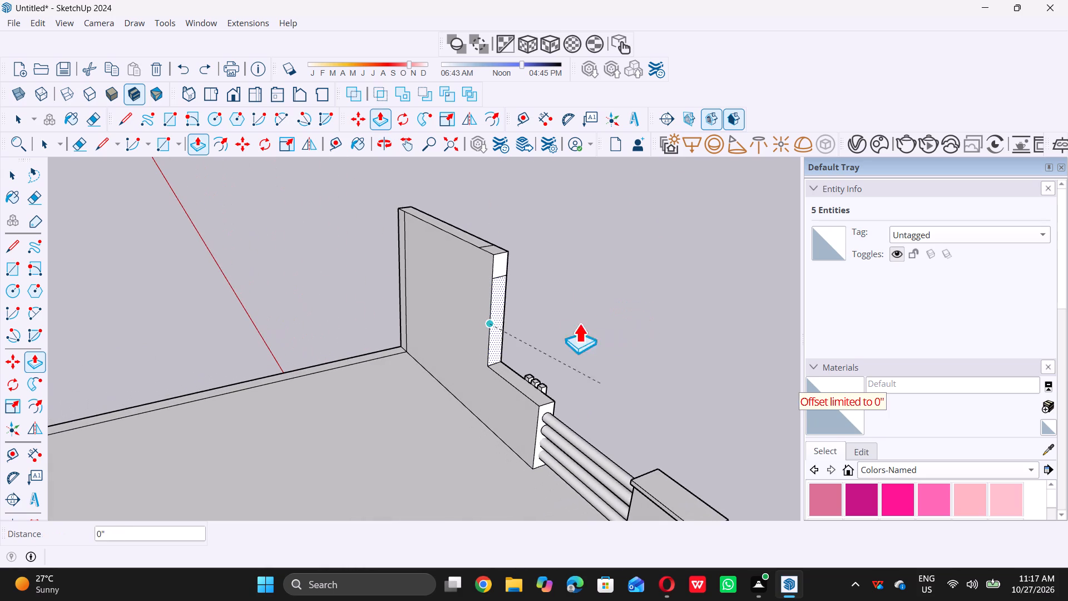
{"action": "scroll", "coordinate": [492, 319], "scroll_direction": "up", "scroll_amount": 9}
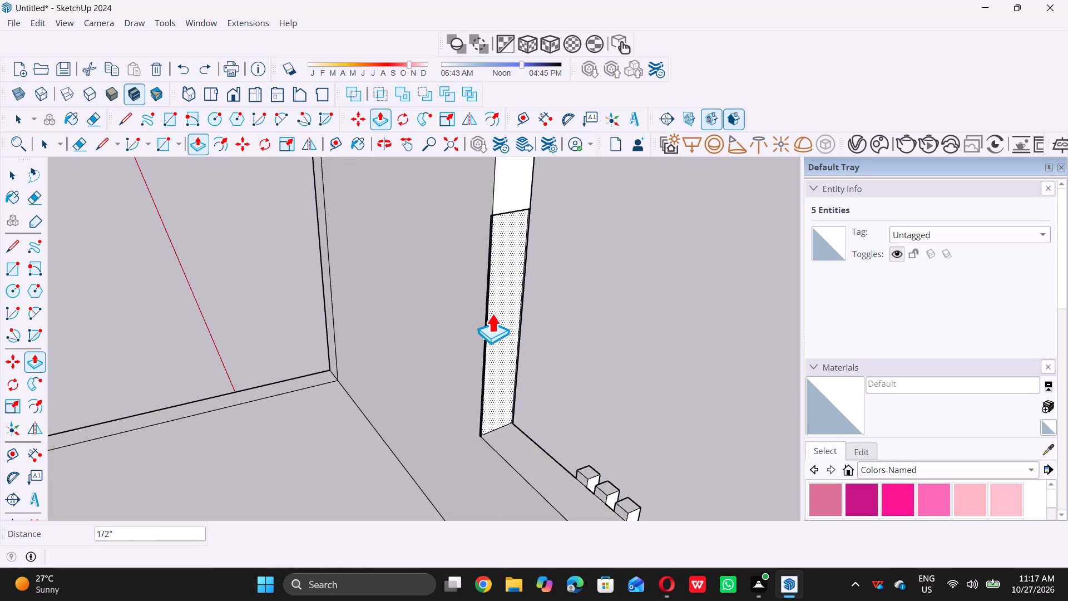
{"action": "left_click", "coordinate": [473, 311]}
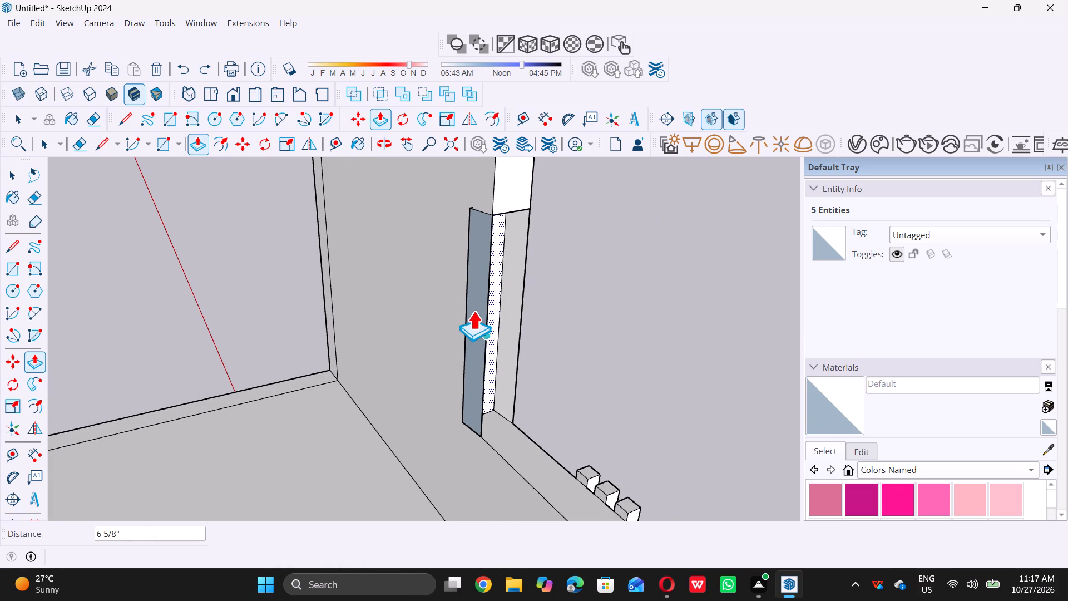
{"action": "middle_click_drag", "start_coordinate": [491, 362], "coordinate": [251, 374]}
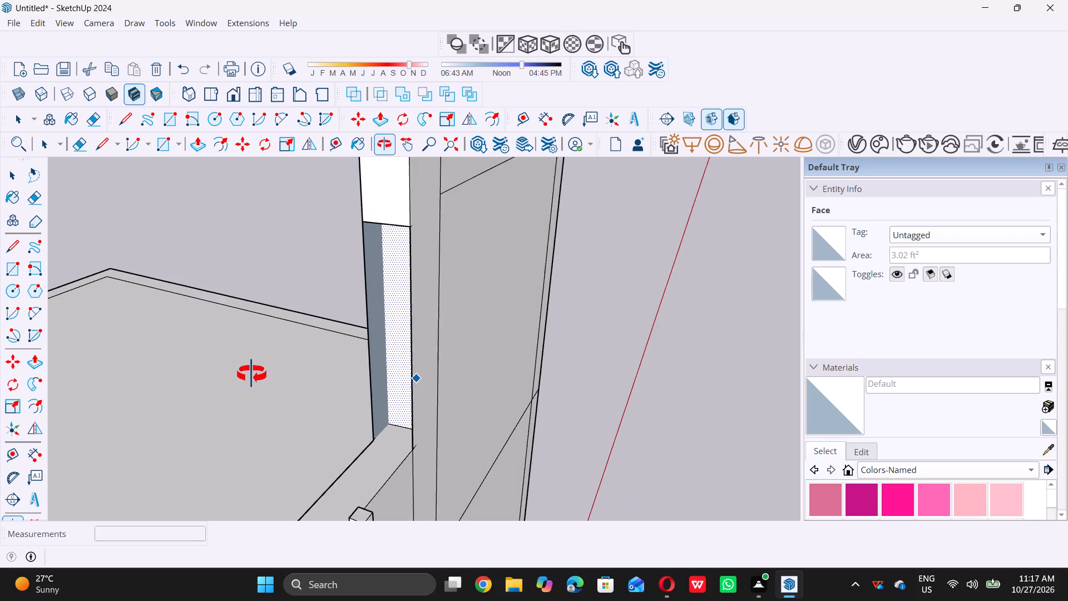
{"action": "middle_click_drag", "start_coordinate": [251, 374], "coordinate": [290, 349]}
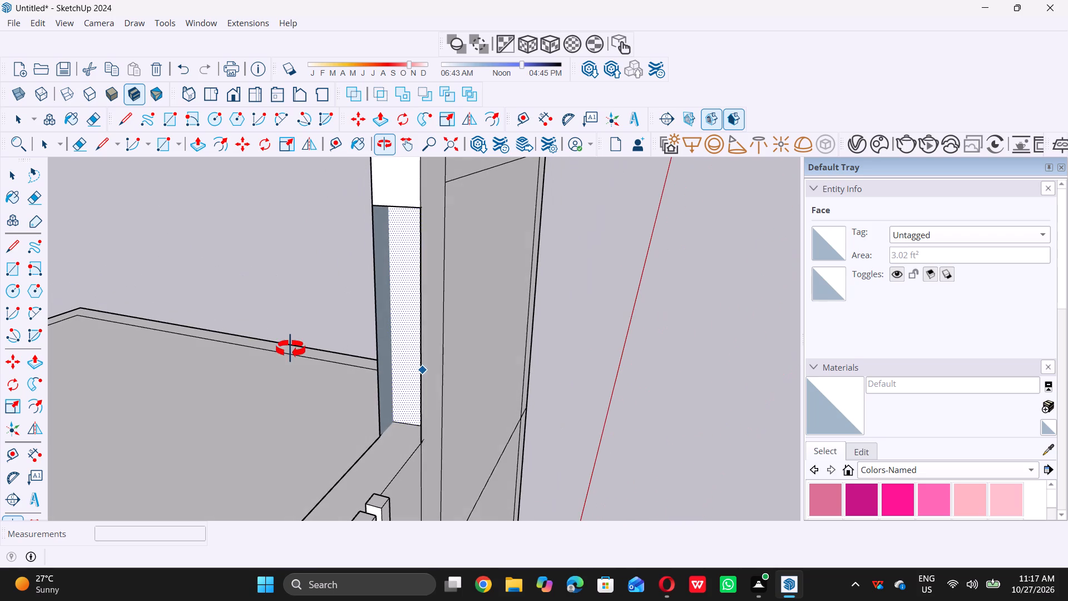
{"action": "middle_click_drag", "start_coordinate": [290, 349], "coordinate": [289, 349]}
{"action": "key", "text": "space"}
{"action": "scroll", "coordinate": [315, 395], "scroll_direction": "down", "scroll_amount": 8}
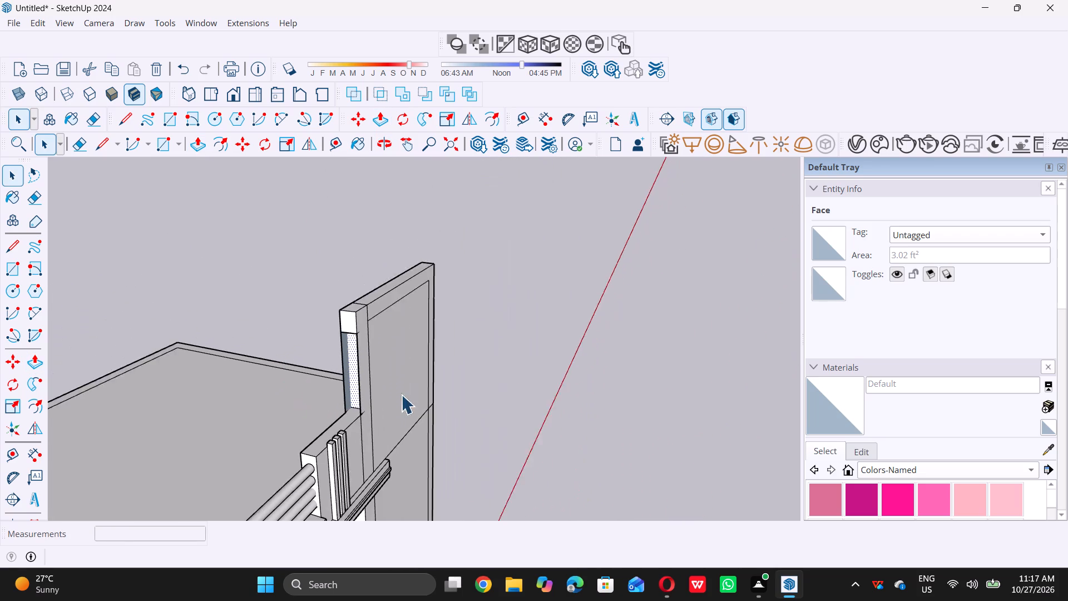
{"action": "double_click", "coordinate": [525, 342]}
Delete the leftover reversed face along the roof side of the recess below the band.
{"action": "scroll", "coordinate": [368, 383], "scroll_direction": "up", "scroll_amount": 8}
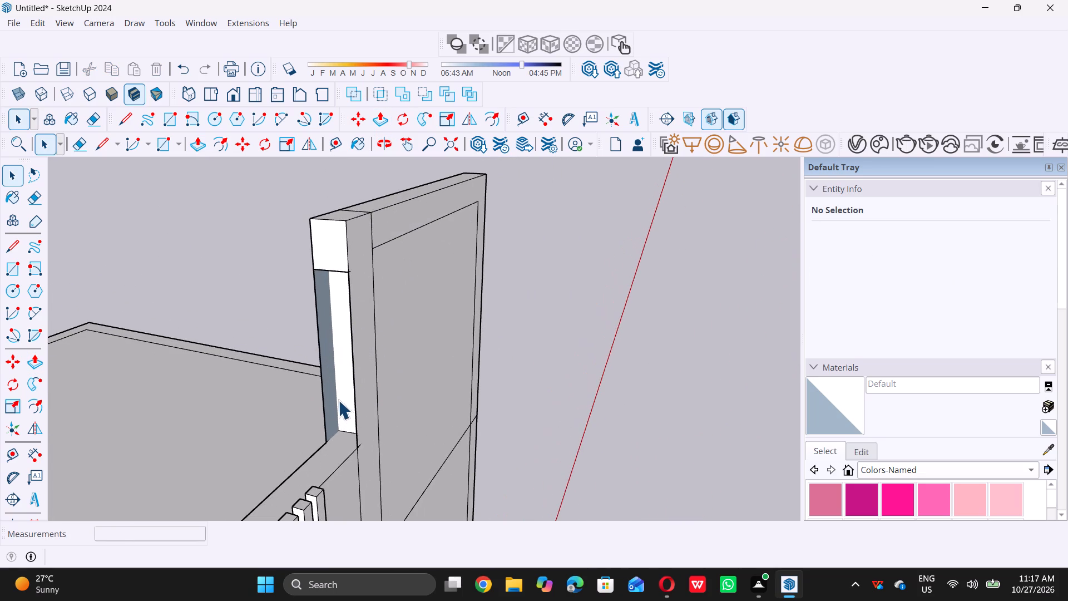
{"action": "left_click", "coordinate": [325, 394]}
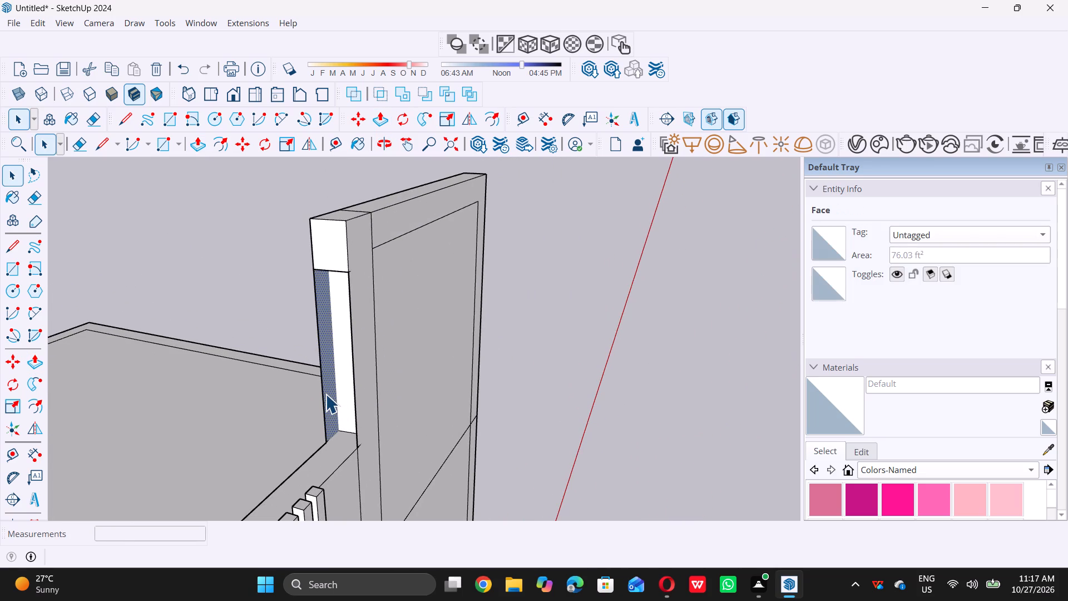
{"action": "key", "text": "Delete"}
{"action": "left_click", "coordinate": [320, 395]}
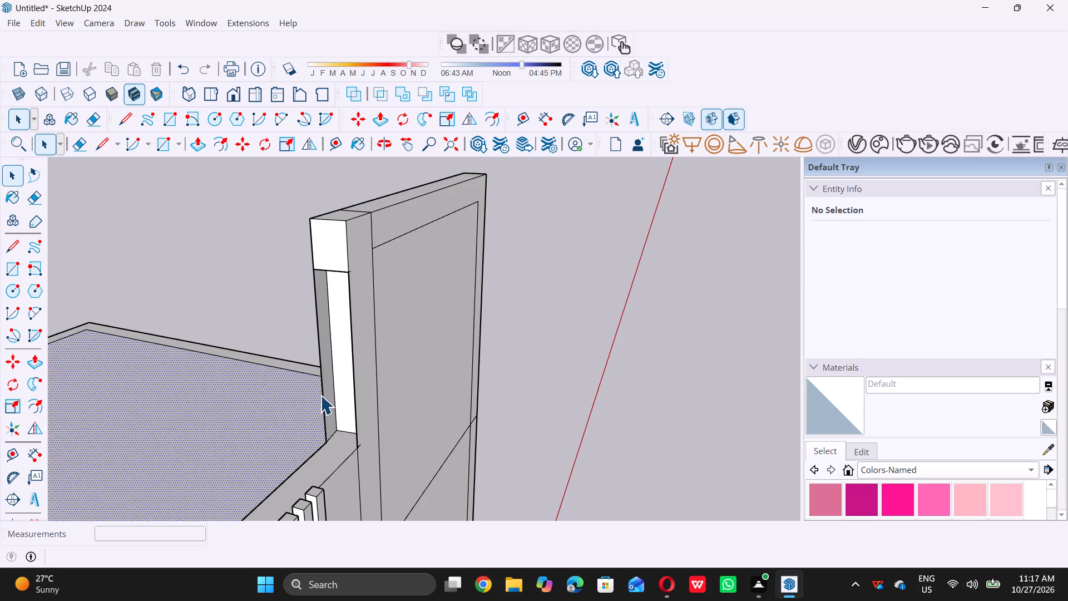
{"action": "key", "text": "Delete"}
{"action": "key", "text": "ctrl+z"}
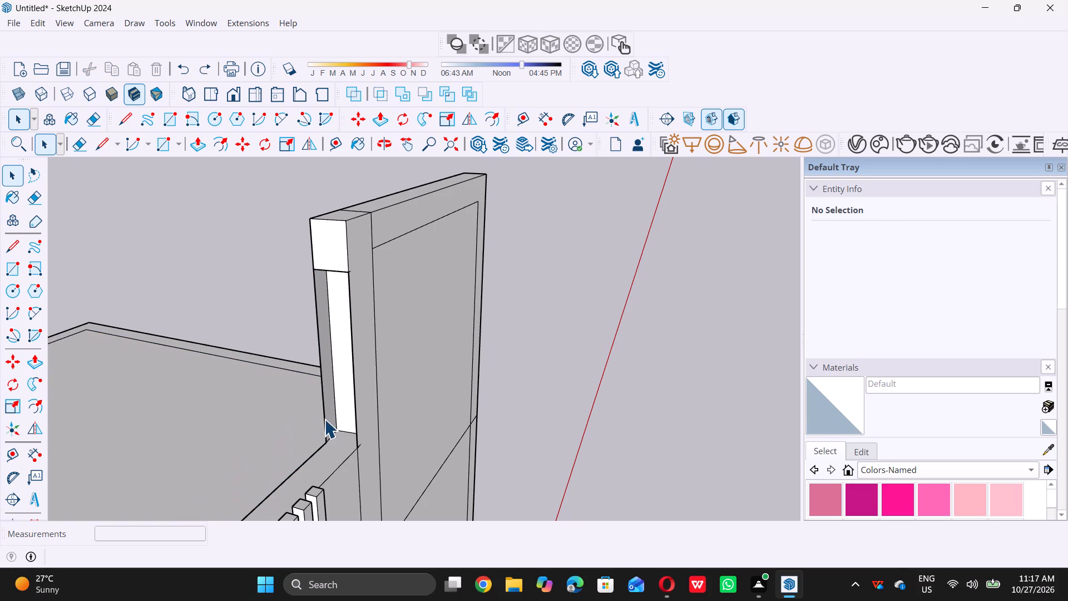
Delete the two leftover outer vertical edges of the recess beneath the band at the tall wall's narrow end.
{"action": "left_click", "coordinate": [325, 419]}
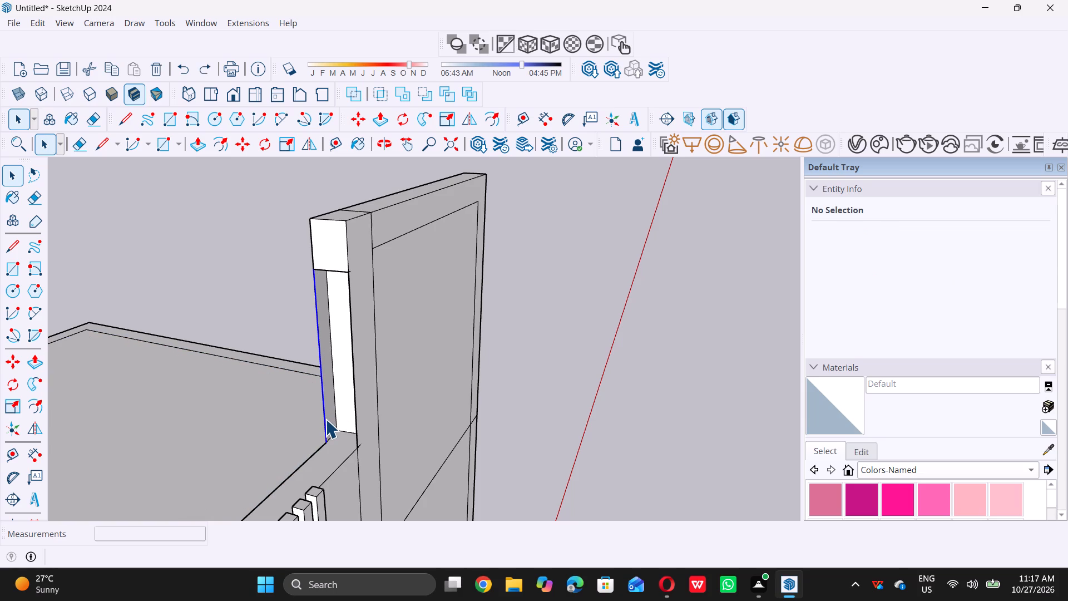
{"action": "key", "text": "Delete"}
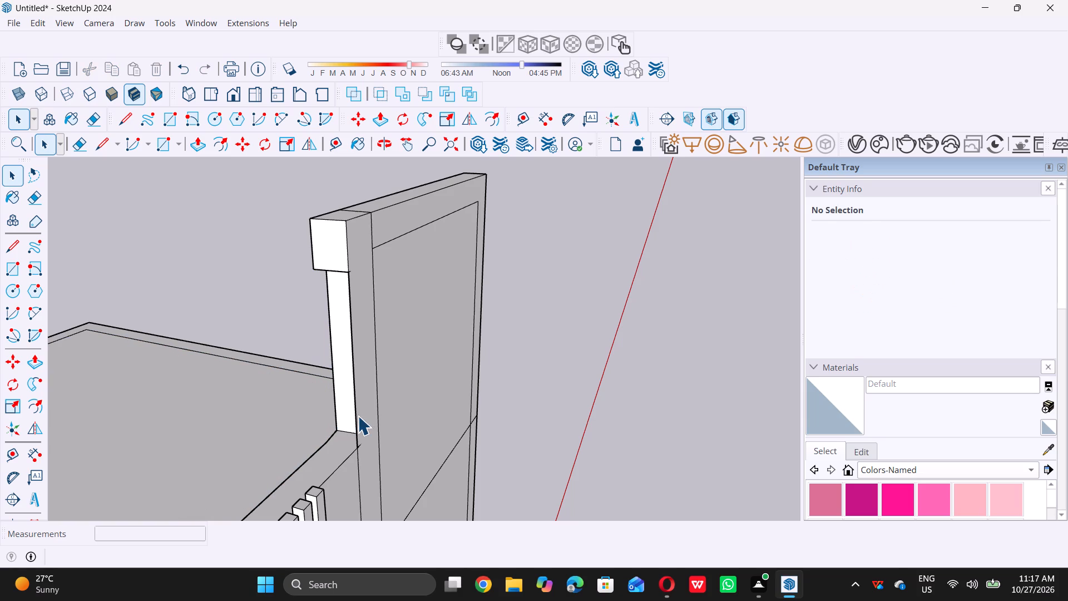
{"action": "left_click", "coordinate": [355, 416]}
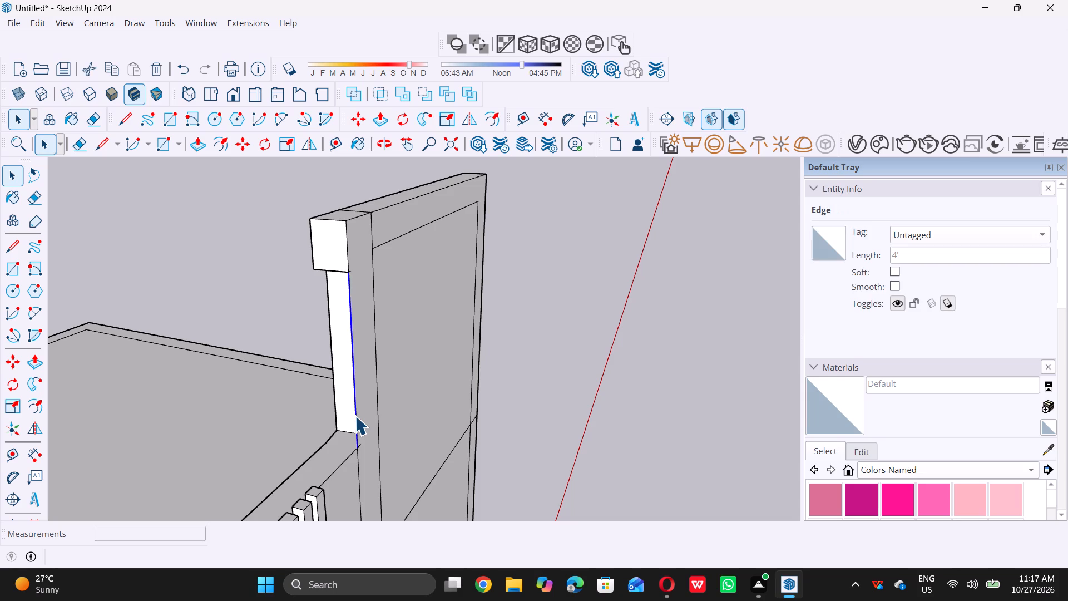
{"action": "key", "text": "Delete"}
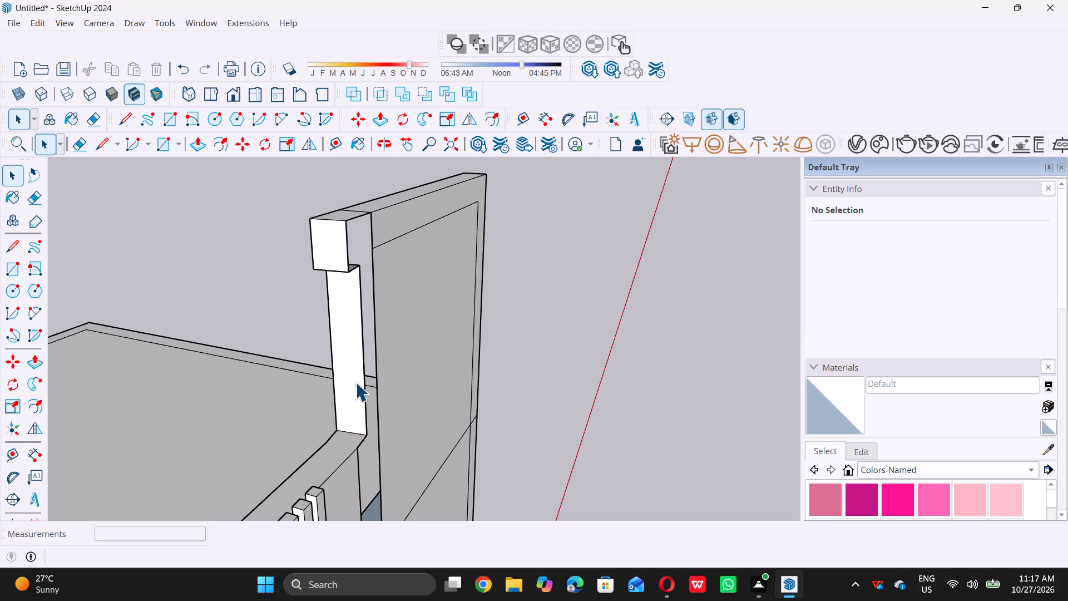
Close the open roof-side face of the tall wall with a rectangle about 7' 2 1/16" by 8'.
{"action": "middle_click_drag", "start_coordinate": [354, 380], "coordinate": [185, 353]}
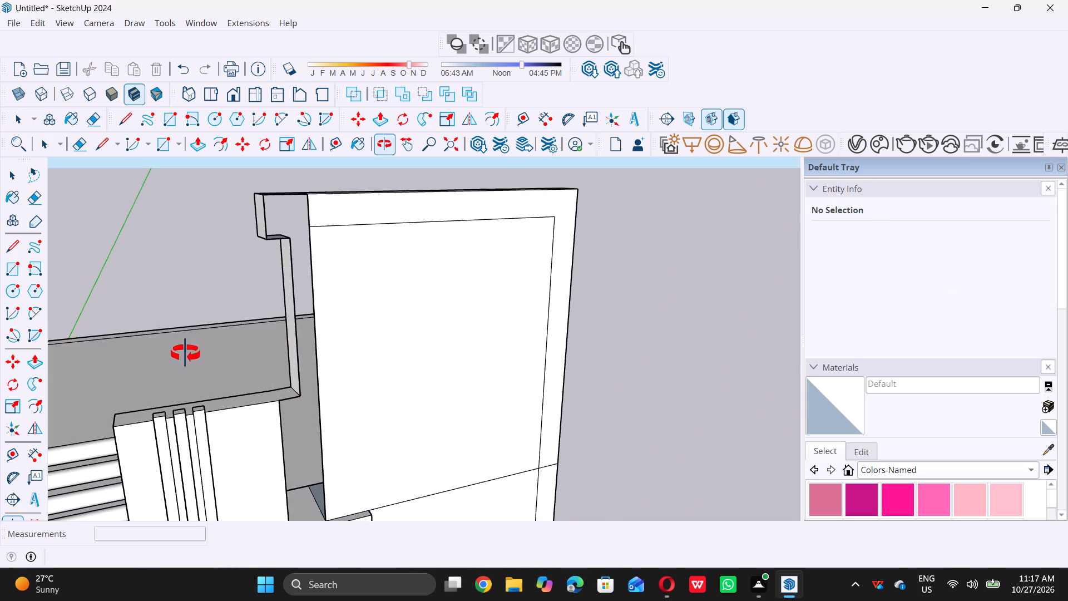
{"action": "middle_click_drag", "start_coordinate": [185, 353], "coordinate": [708, 364]}
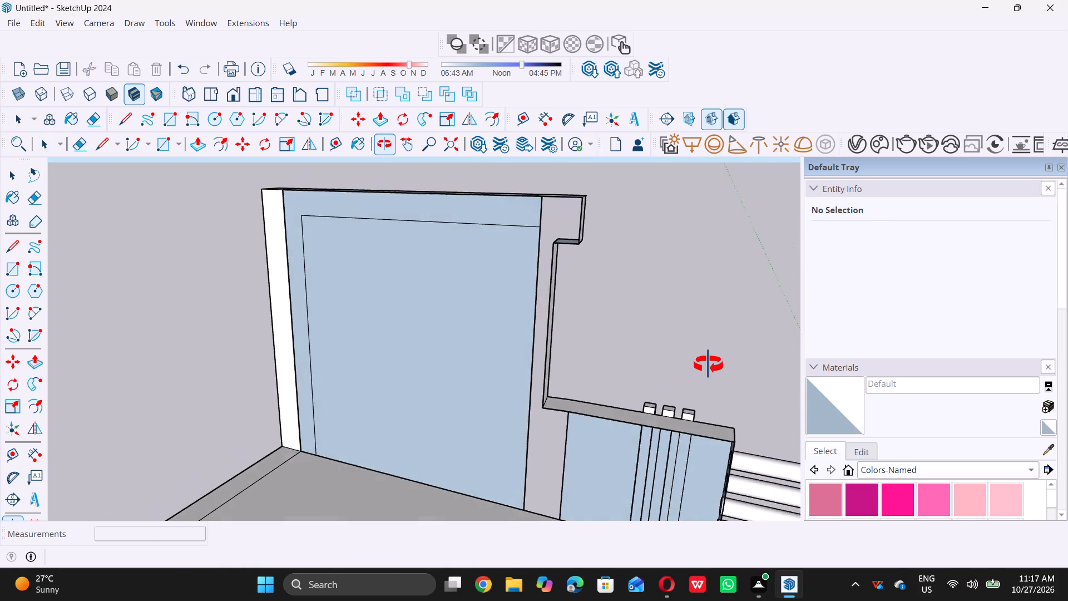
{"action": "middle_click_drag", "start_coordinate": [708, 364], "coordinate": [730, 342]}
{"action": "key", "text": "r"}
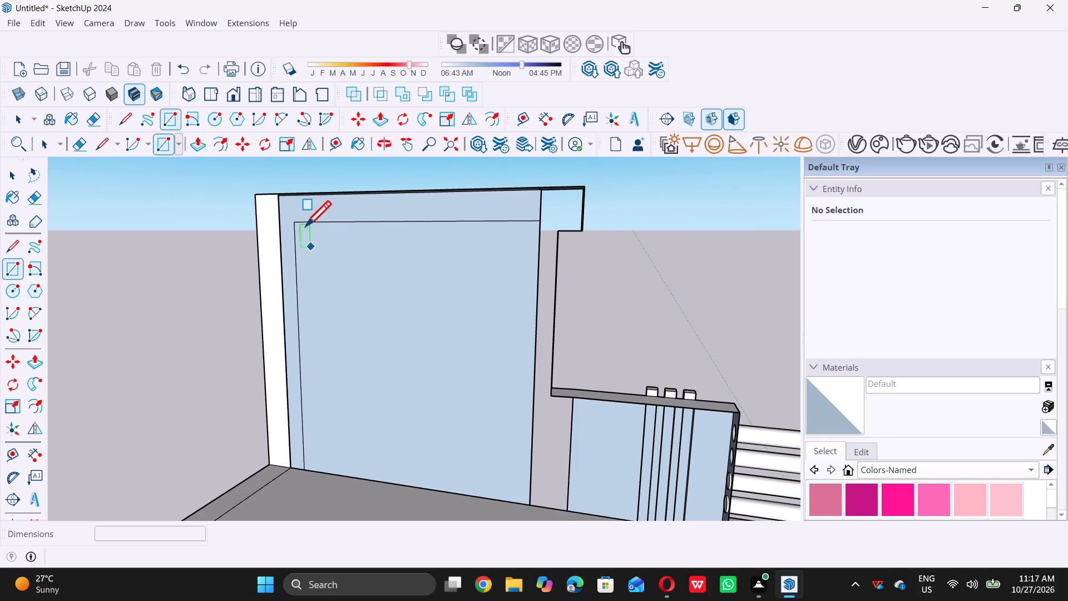
{"action": "left_click", "coordinate": [283, 196]}
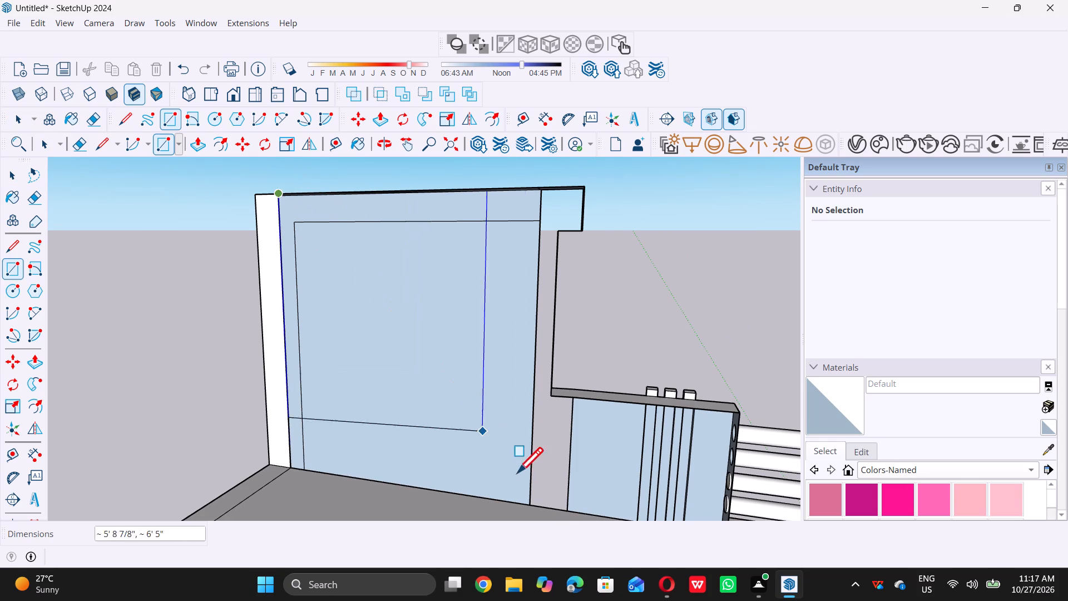
{"action": "double_click", "coordinate": [531, 503]}
{"action": "scroll", "coordinate": [459, 482], "scroll_direction": "down", "scroll_amount": 5}
{"action": "middle_click_drag", "start_coordinate": [417, 375], "coordinate": [397, 465]}
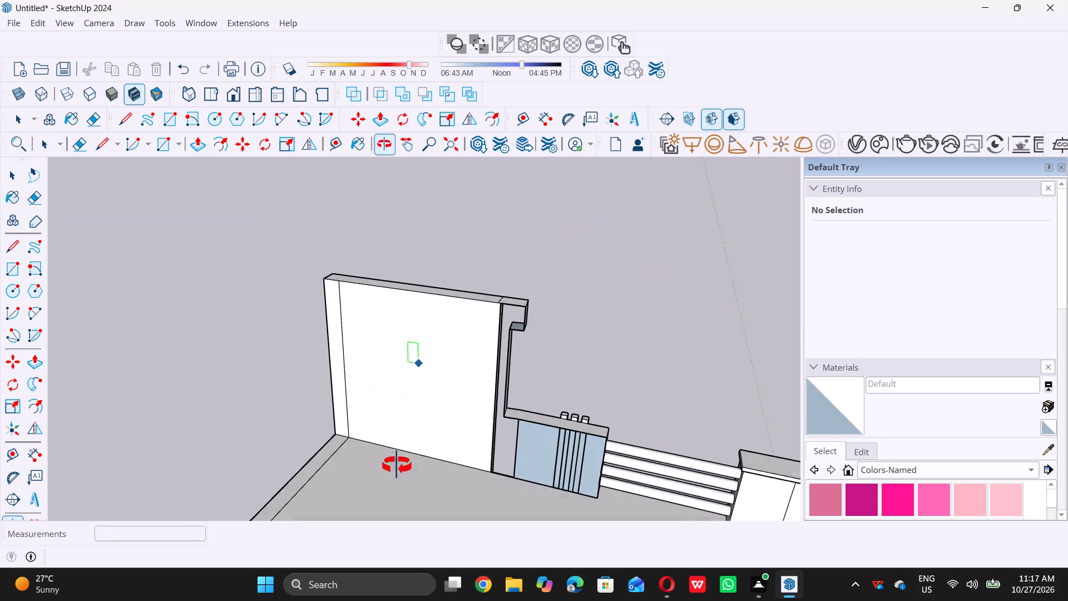
{"action": "middle_click_drag", "start_coordinate": [397, 465], "coordinate": [380, 492]}
{"action": "middle_click_drag", "start_coordinate": [508, 355], "coordinate": [527, 262]}
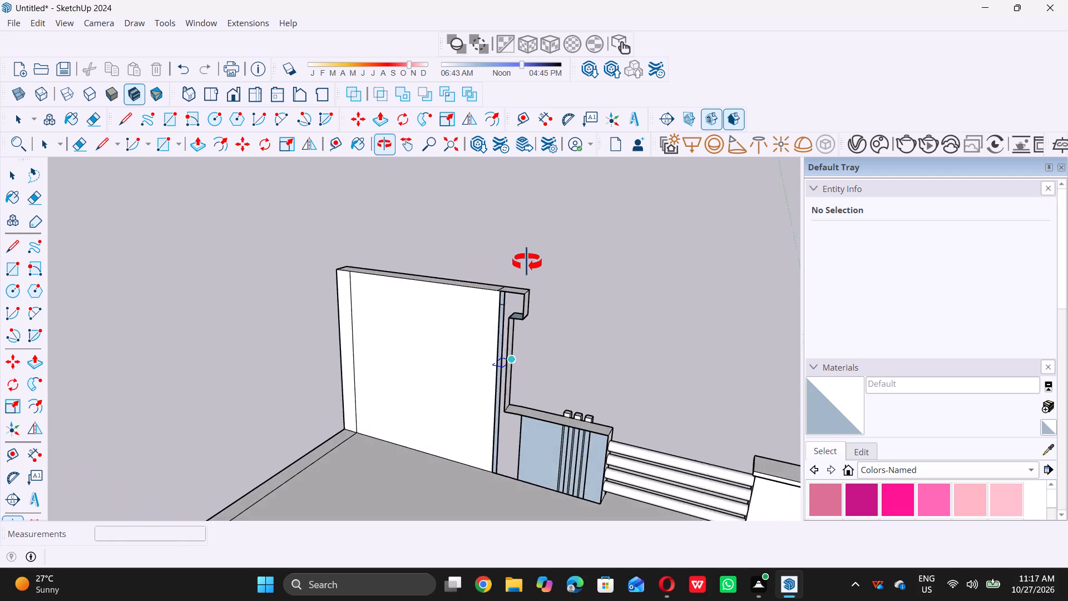
{"action": "middle_click_drag", "start_coordinate": [527, 262], "coordinate": [0, 354]}
{"action": "key", "text": "space"}
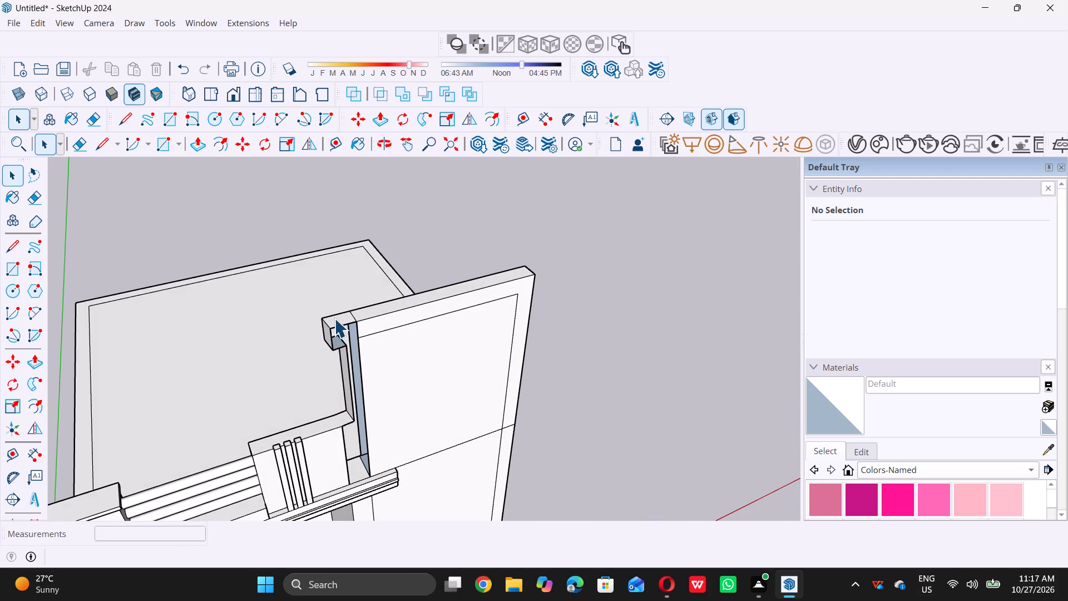
Delete the faces and edges of the beam stub projecting from the top of the tall wall's narrow end.
{"action": "left_click", "coordinate": [334, 326]}
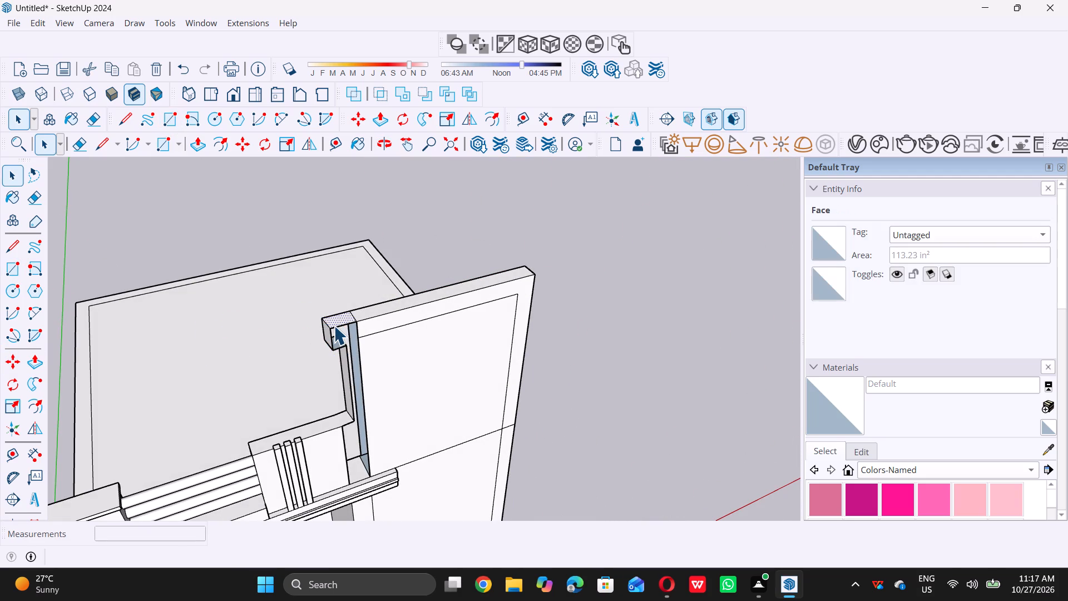
{"action": "key", "text": "Delete"}
{"action": "left_click", "coordinate": [324, 333]}
{"action": "key", "text": "Delete"}
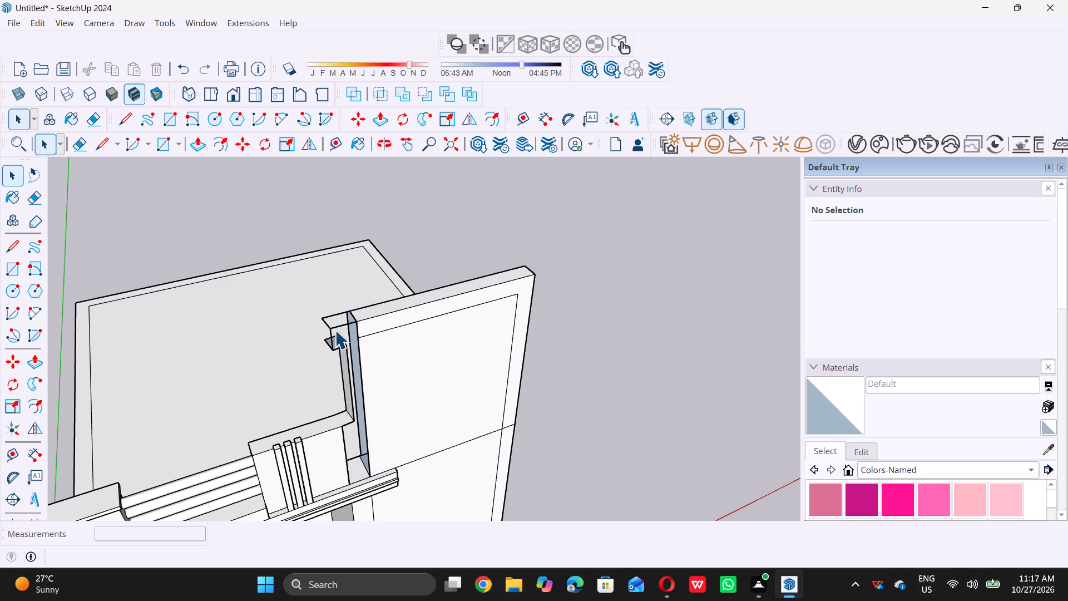
{"action": "left_click", "coordinate": [335, 327]}
{"action": "key", "text": "Delete"}
{"action": "left_click", "coordinate": [329, 317]}
{"action": "key", "text": "Delete"}
{"action": "left_click", "coordinate": [329, 332]}
{"action": "key", "text": "Delete"}
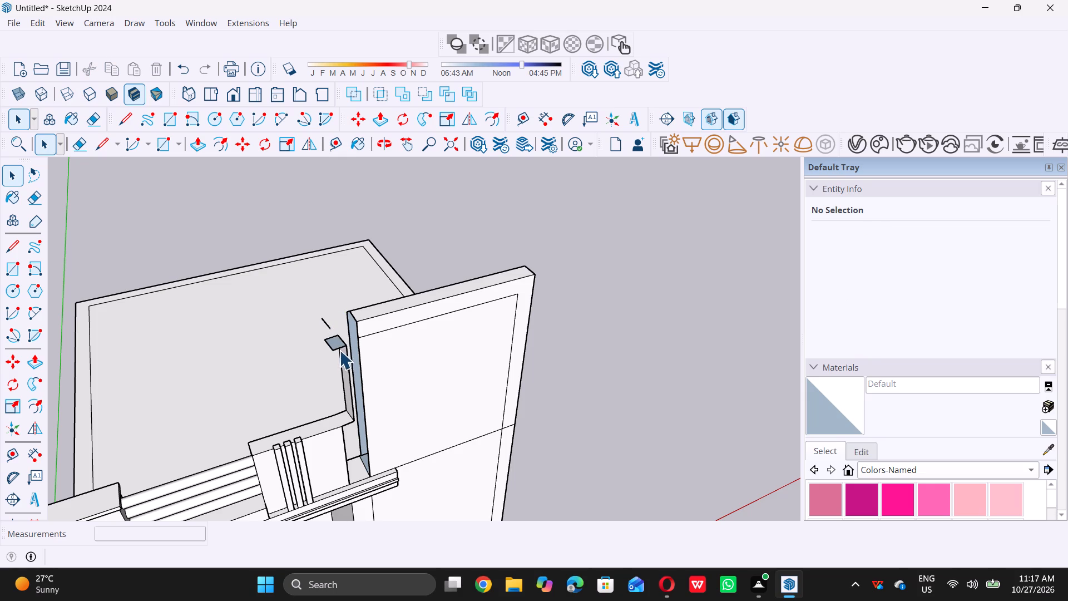
{"action": "left_click", "coordinate": [338, 347]}
{"action": "key", "text": "Delete"}
{"action": "left_click", "coordinate": [337, 337]}
{"action": "key", "text": "Delete"}
Delete the loose floating edges left beside the top of the tall wall's narrow end.
{"action": "left_click", "coordinate": [369, 391]}
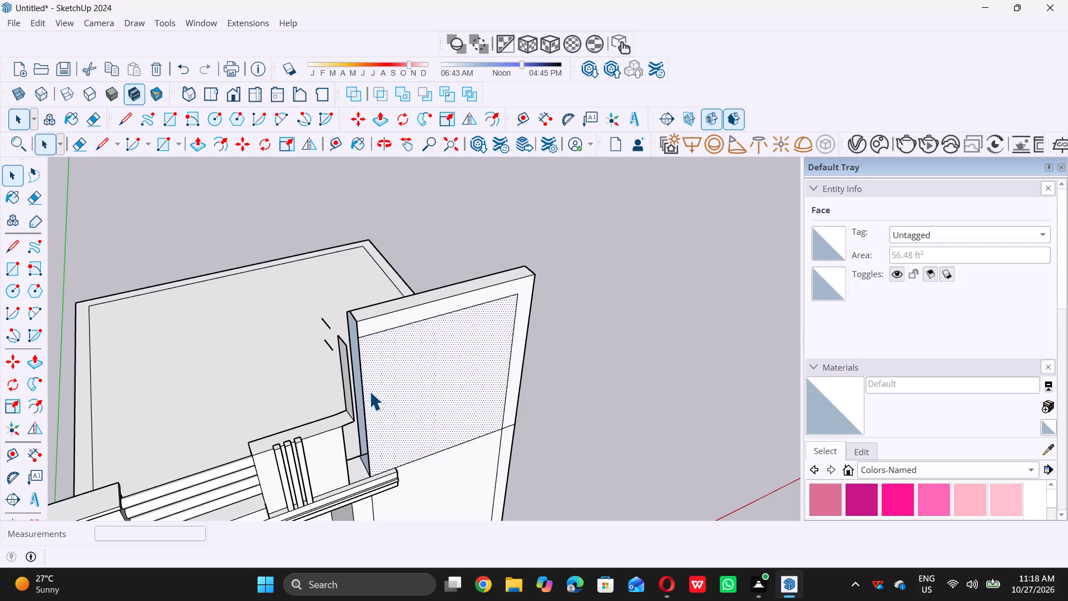
{"action": "scroll", "coordinate": [314, 334], "scroll_direction": "up", "scroll_amount": 7}
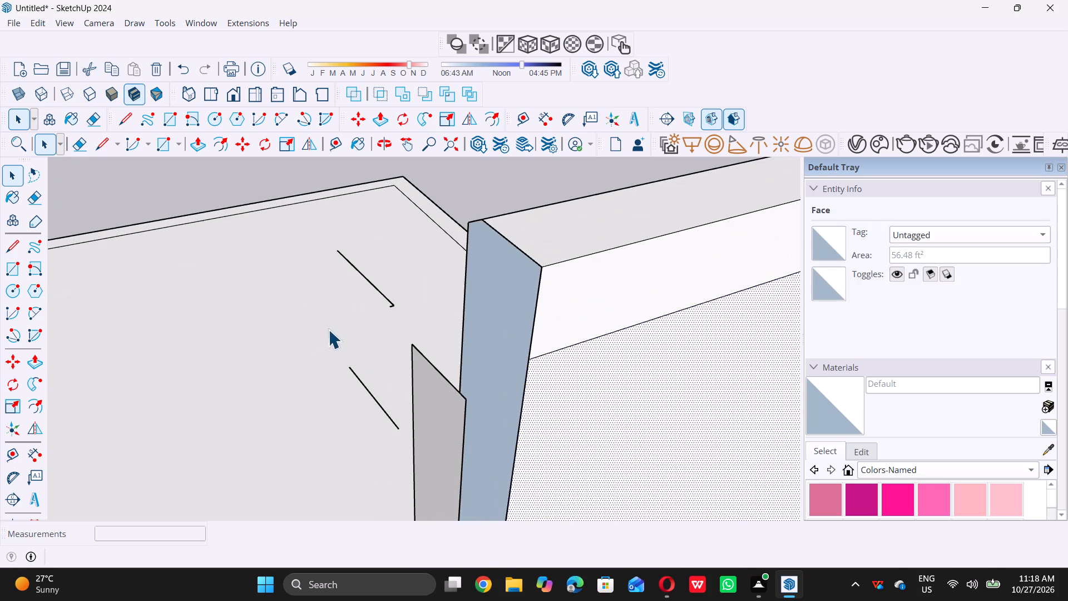
{"action": "left_click_drag", "start_coordinate": [295, 244], "coordinate": [428, 460]}
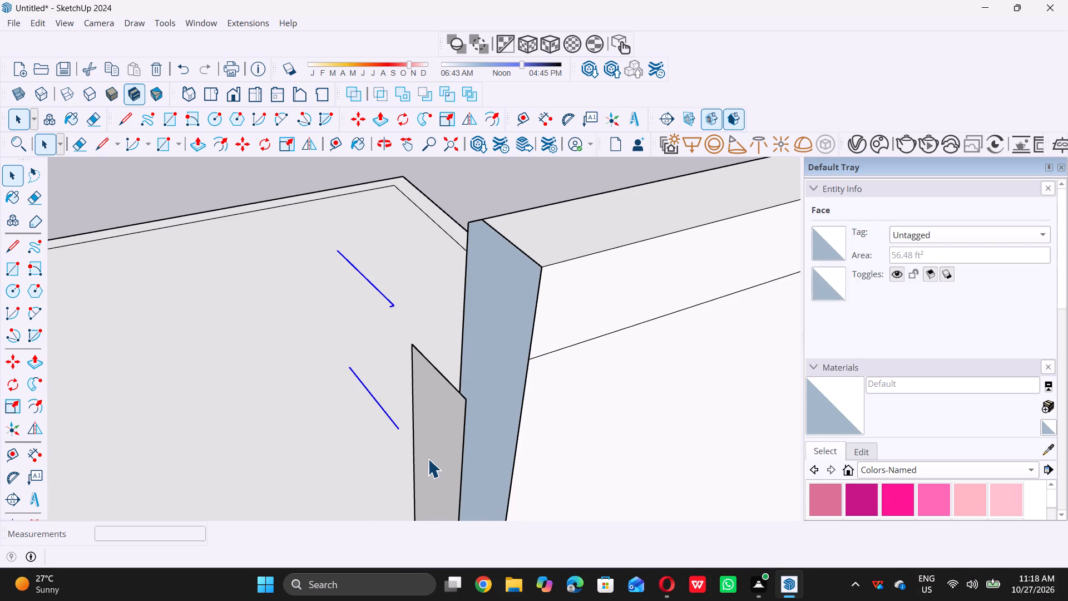
{"action": "key", "text": "Delete"}
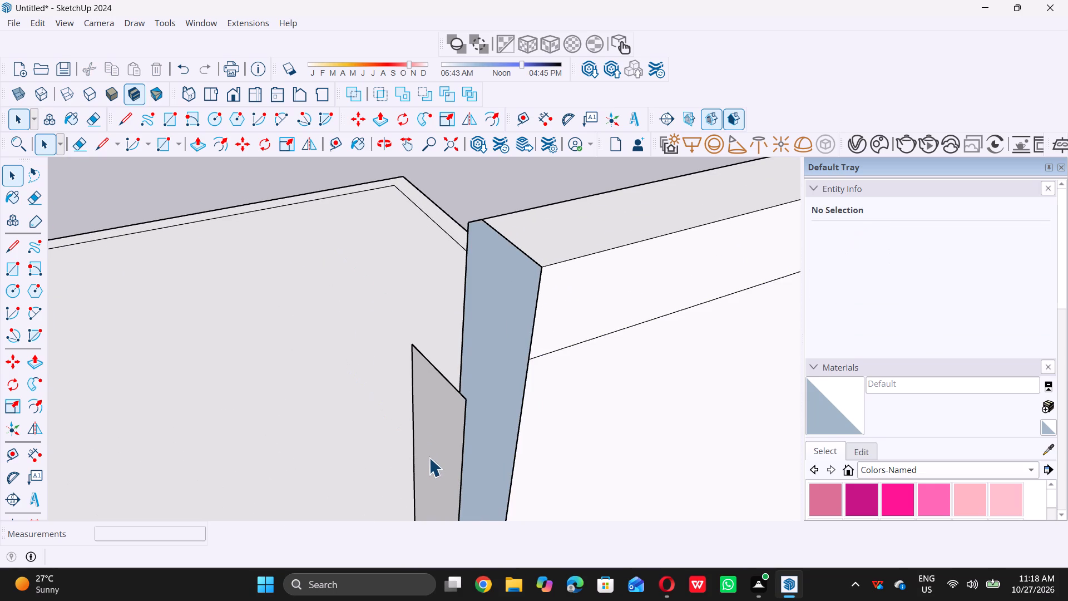
Delete the freestanding narrow face and its edges standing above the low wall beside the tall wall's narrow end.
{"action": "scroll", "coordinate": [412, 423], "scroll_direction": "down", "scroll_amount": 7}
{"action": "scroll", "coordinate": [413, 282], "scroll_direction": "down", "scroll_amount": 4}
{"action": "middle_click_drag", "start_coordinate": [374, 372], "coordinate": [400, 347]}
{"action": "scroll", "coordinate": [422, 370], "scroll_direction": "up", "scroll_amount": 4}
{"action": "double_click", "coordinate": [434, 357]}
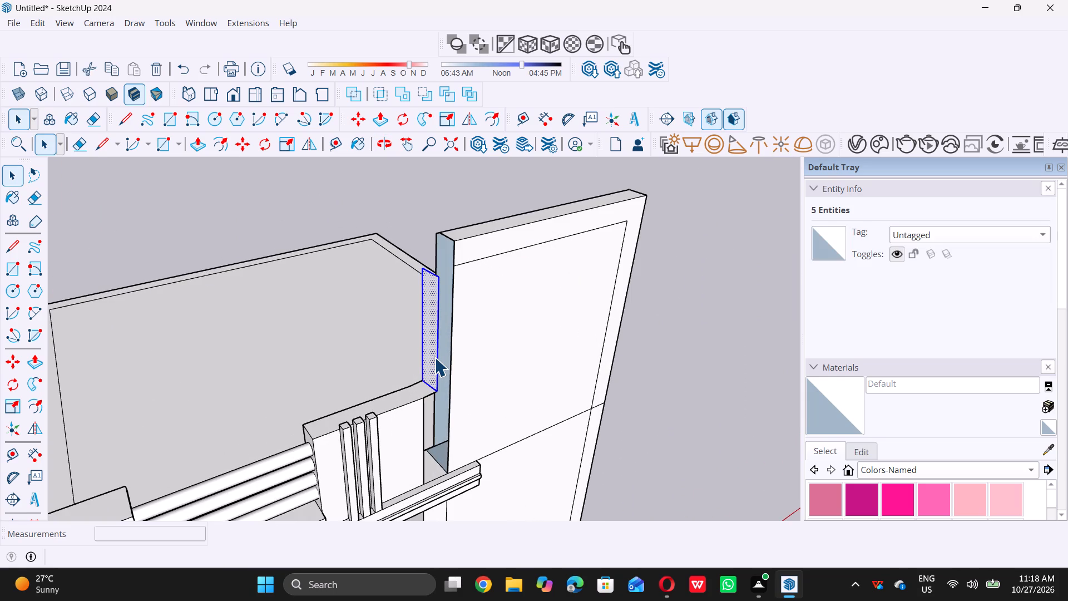
{"action": "key", "text": "Delete"}
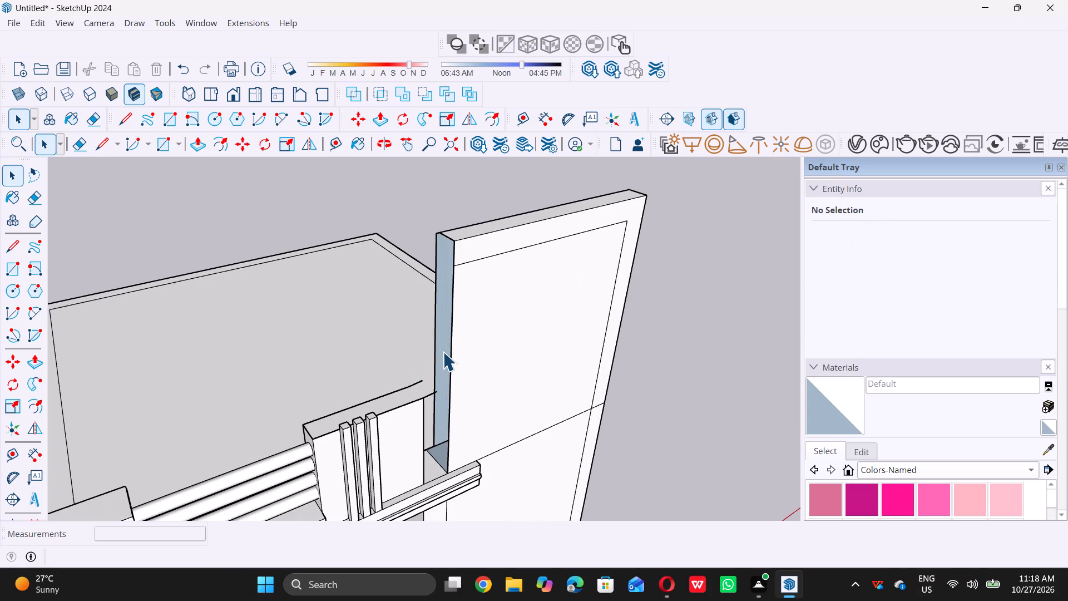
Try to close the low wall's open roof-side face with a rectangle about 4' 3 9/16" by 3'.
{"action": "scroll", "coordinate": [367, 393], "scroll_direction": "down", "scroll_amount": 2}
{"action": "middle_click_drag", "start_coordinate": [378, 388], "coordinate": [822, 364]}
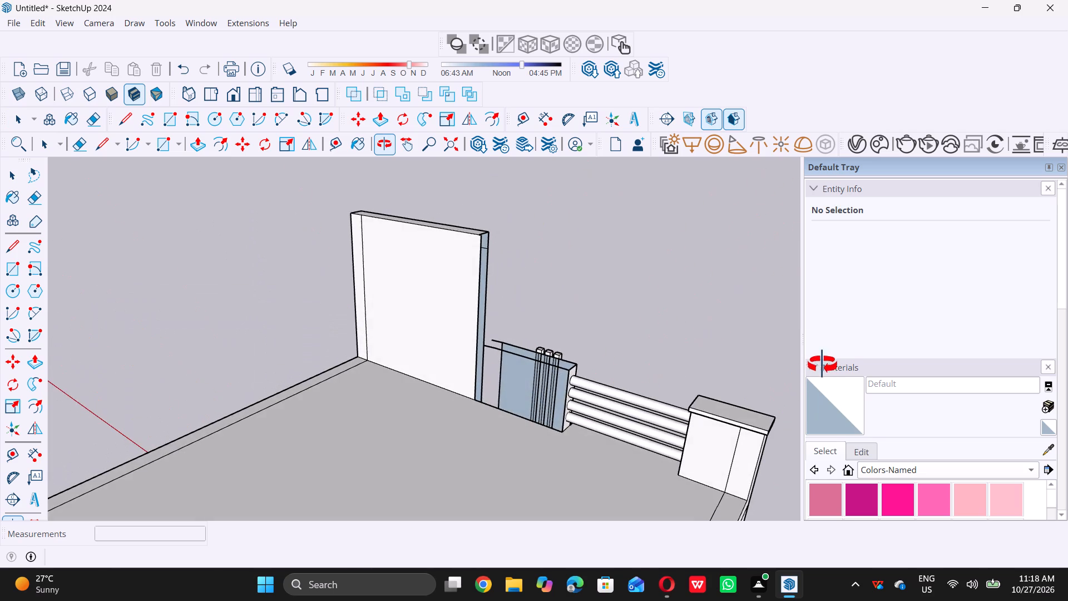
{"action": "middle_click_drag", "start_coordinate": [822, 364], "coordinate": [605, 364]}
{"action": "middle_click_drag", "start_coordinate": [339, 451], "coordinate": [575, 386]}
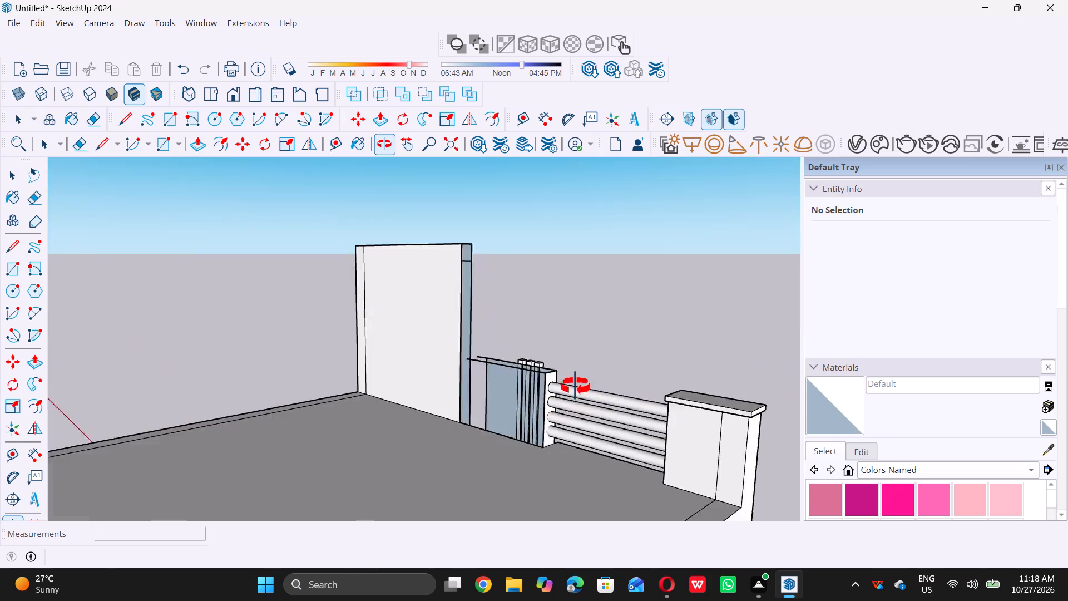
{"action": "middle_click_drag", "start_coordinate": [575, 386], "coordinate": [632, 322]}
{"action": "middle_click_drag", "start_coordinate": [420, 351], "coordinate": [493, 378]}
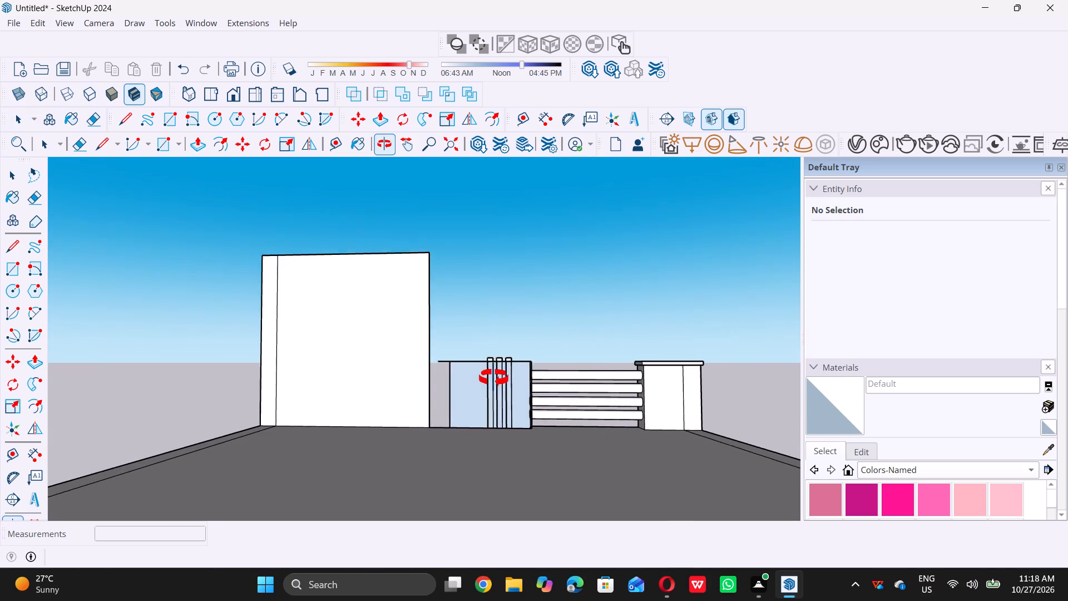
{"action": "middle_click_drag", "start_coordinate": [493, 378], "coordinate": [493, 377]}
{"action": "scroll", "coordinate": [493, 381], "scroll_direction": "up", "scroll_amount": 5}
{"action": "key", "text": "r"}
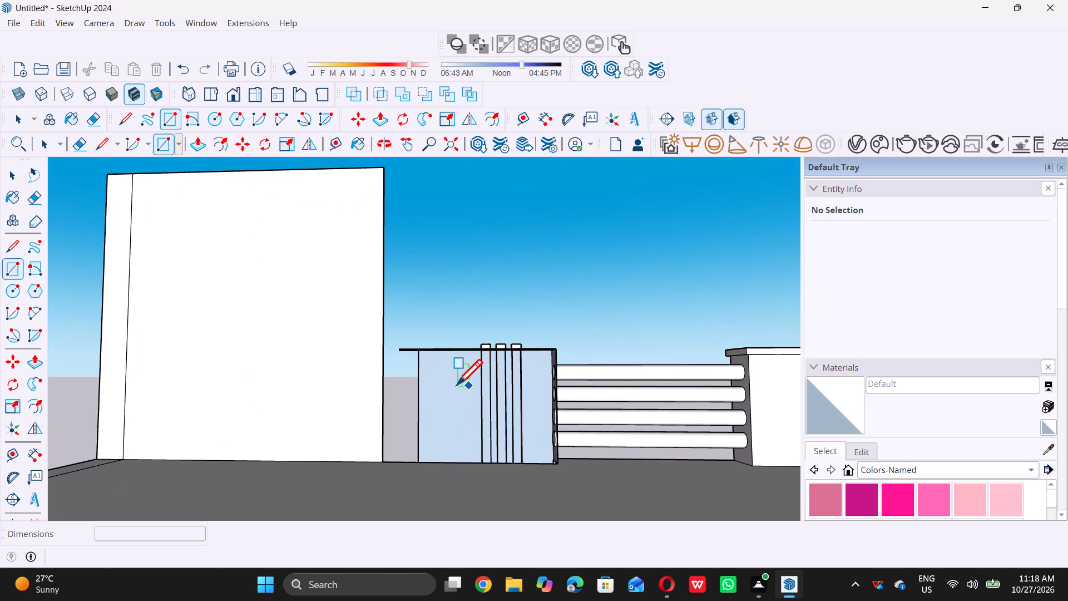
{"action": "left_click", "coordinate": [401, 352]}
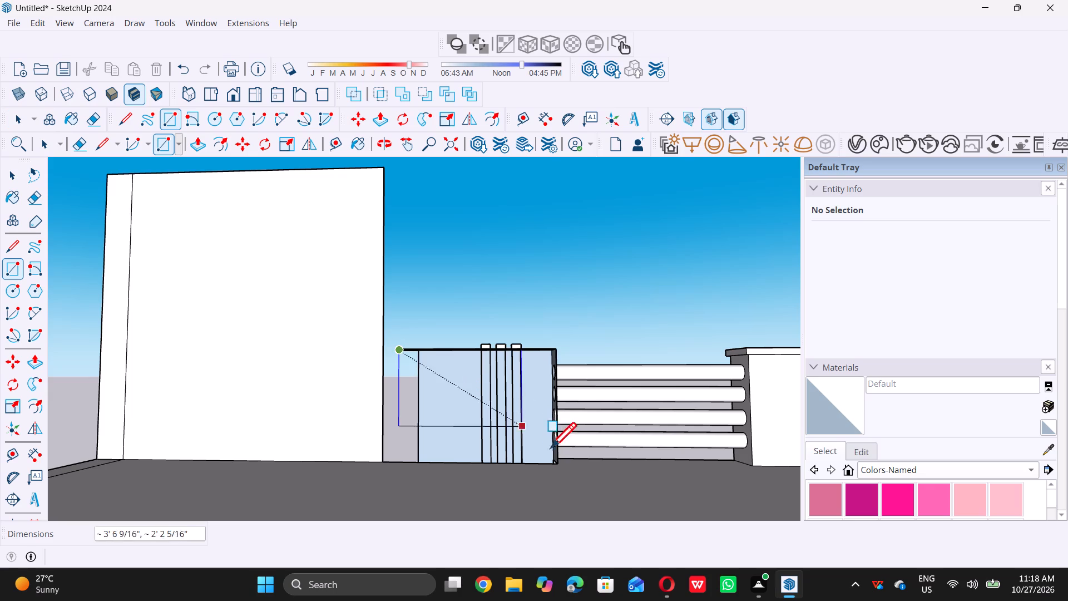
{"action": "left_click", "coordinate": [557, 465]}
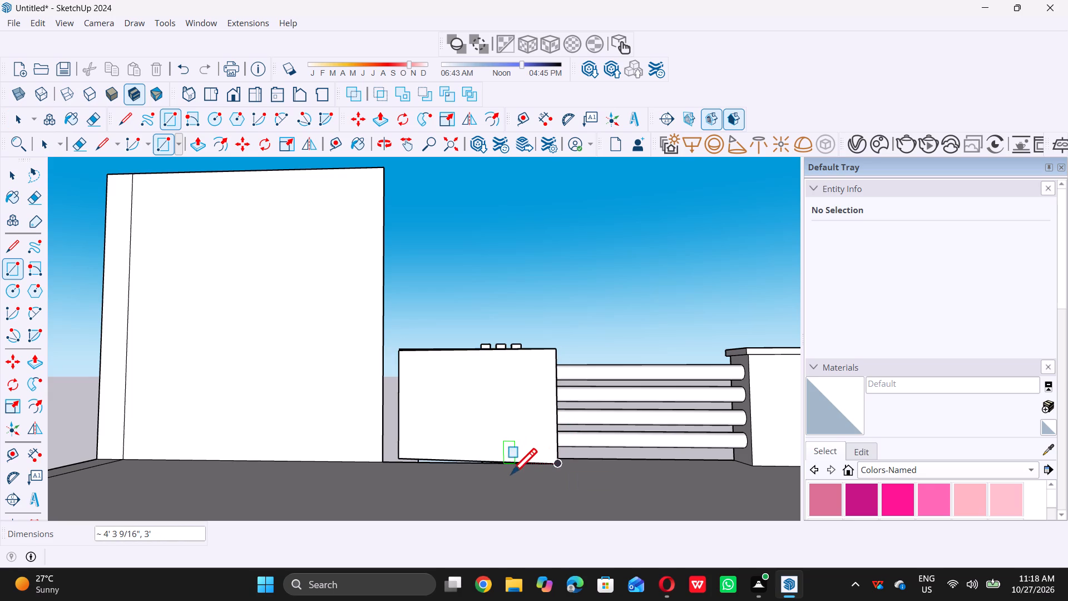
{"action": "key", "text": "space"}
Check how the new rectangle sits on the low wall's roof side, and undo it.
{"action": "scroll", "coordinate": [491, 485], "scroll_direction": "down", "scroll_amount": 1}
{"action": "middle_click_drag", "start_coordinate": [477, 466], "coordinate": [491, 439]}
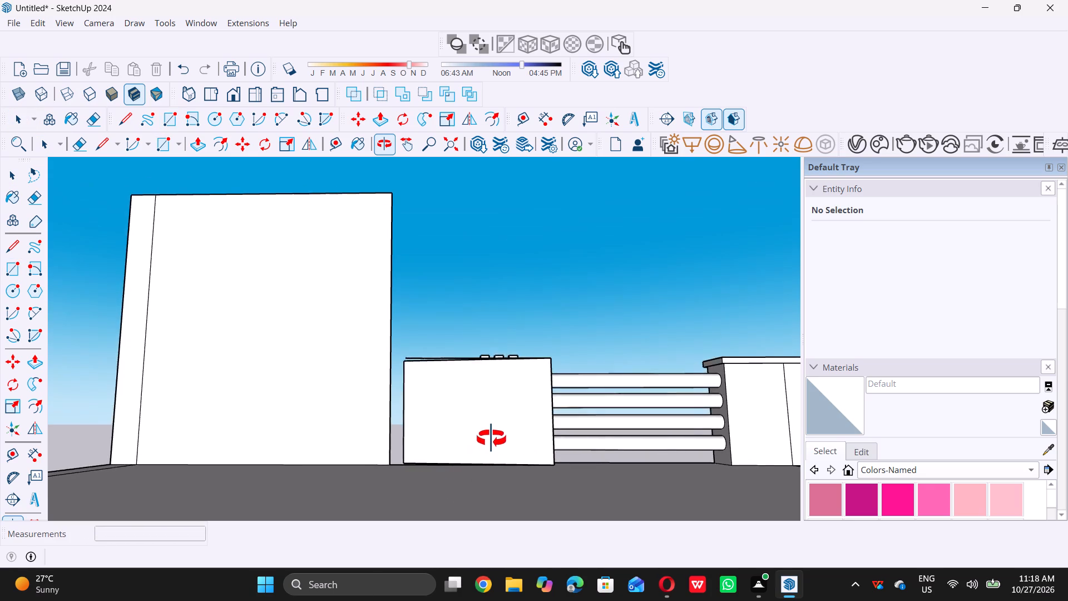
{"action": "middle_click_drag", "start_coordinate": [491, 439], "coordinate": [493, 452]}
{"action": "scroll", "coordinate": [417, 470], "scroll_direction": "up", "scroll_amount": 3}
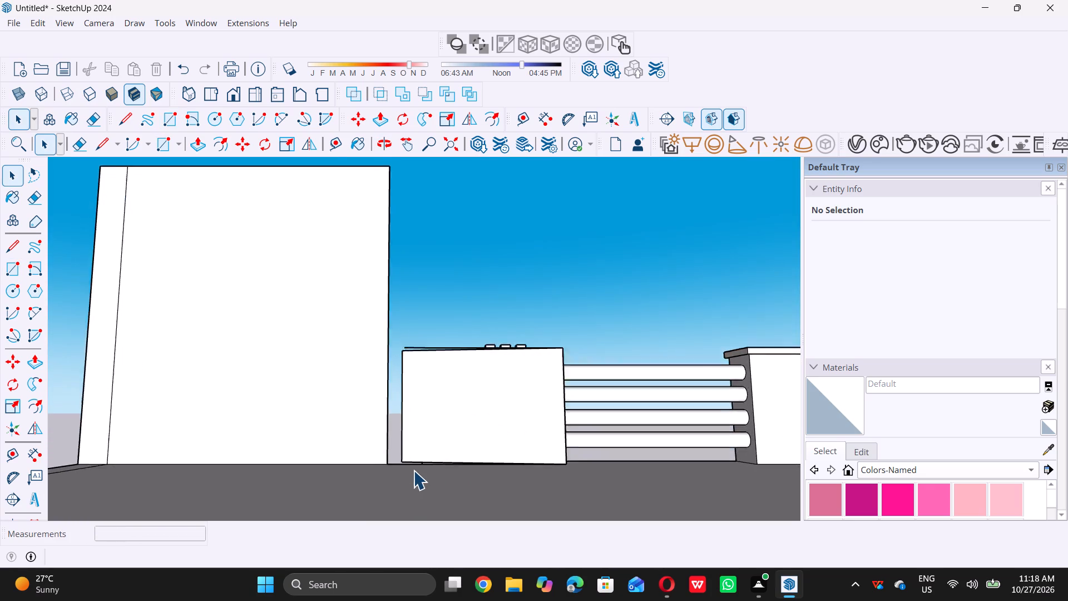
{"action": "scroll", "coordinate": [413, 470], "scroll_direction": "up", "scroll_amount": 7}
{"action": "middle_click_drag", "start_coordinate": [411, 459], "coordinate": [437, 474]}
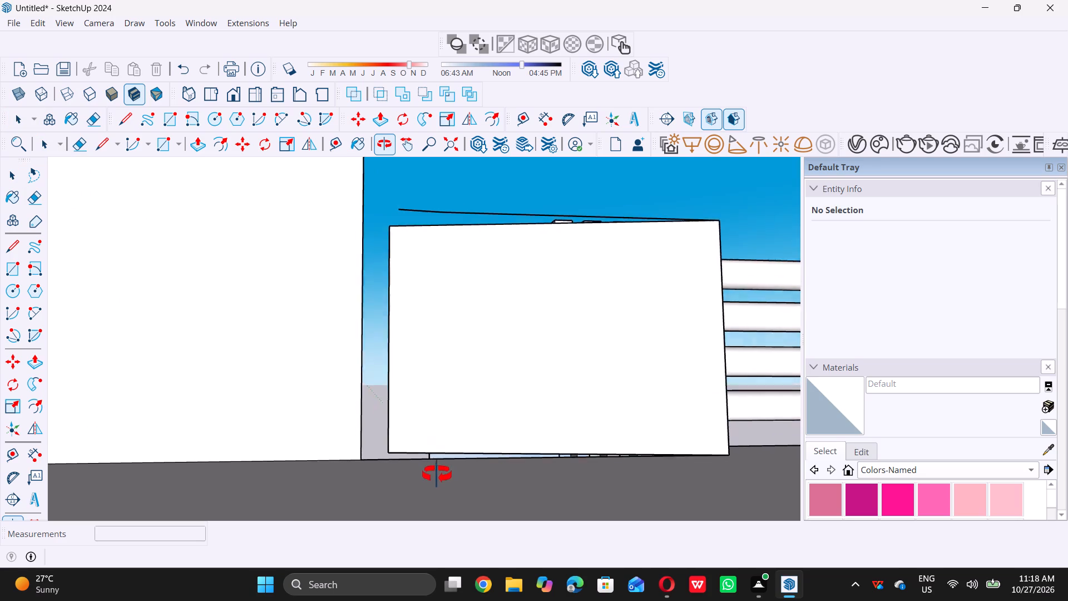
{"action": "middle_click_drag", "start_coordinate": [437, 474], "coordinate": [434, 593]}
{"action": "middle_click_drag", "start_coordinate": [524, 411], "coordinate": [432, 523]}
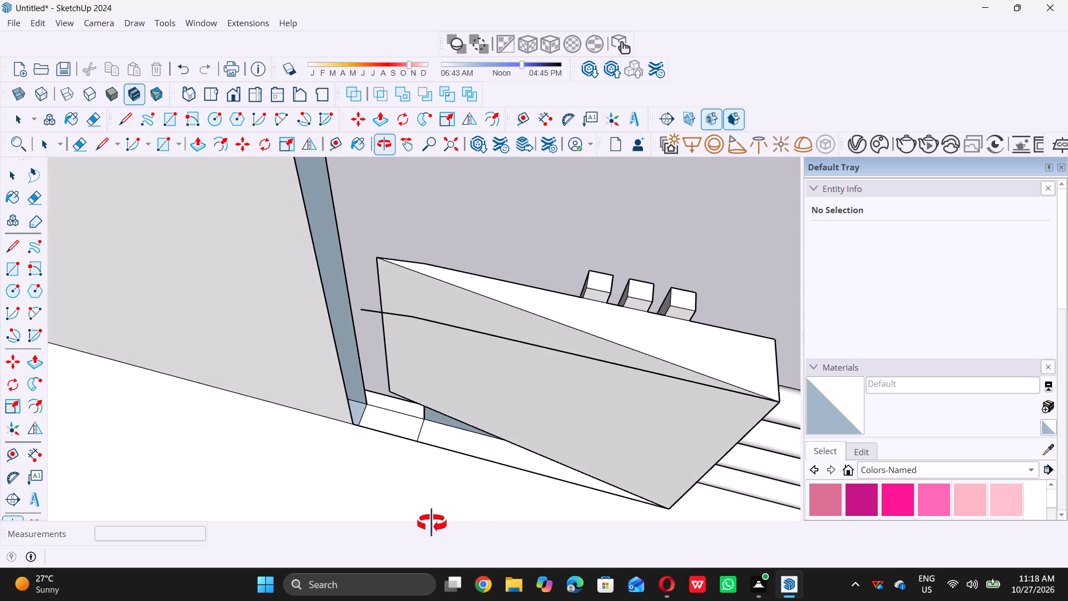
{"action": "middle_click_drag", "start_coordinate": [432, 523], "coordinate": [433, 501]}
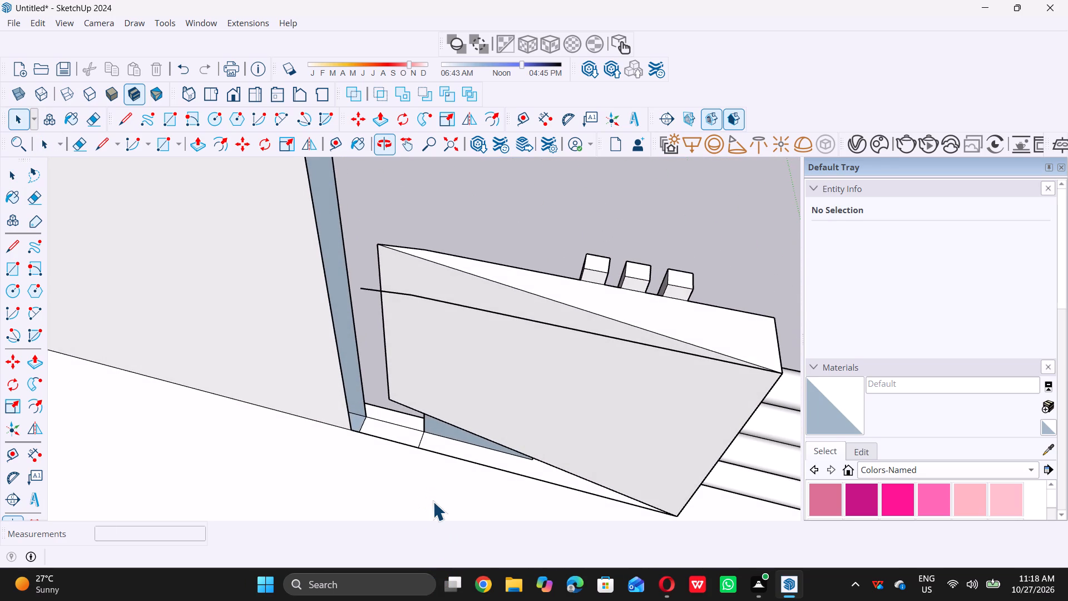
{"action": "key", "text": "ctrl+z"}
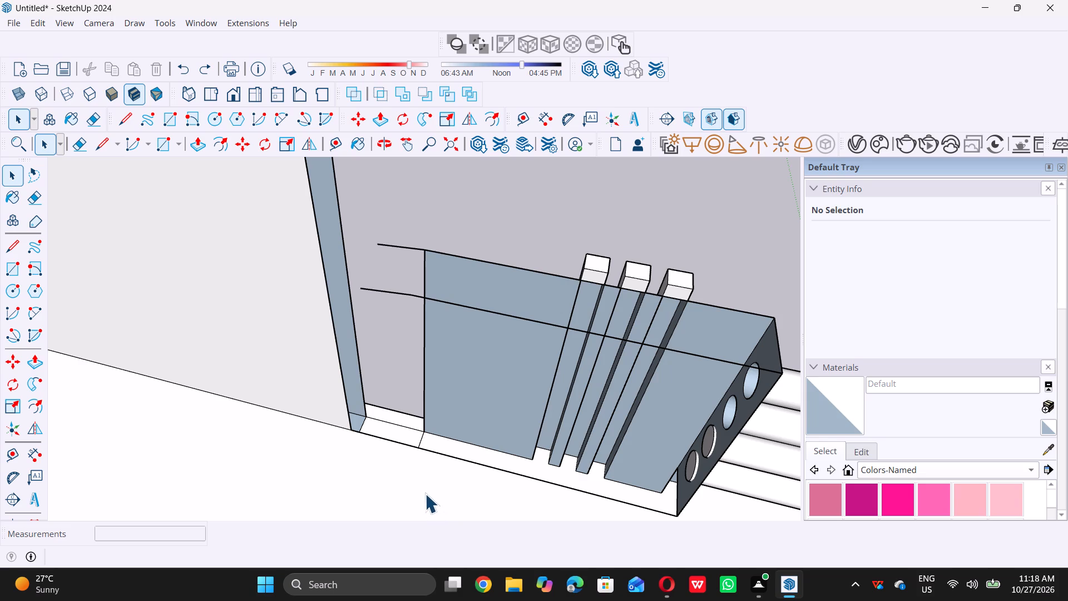
Delete the two short leftover edges extending from the low wall's top towards the tall wall.
{"action": "left_click", "coordinate": [393, 294]}
{"action": "key", "text": "Delete"}
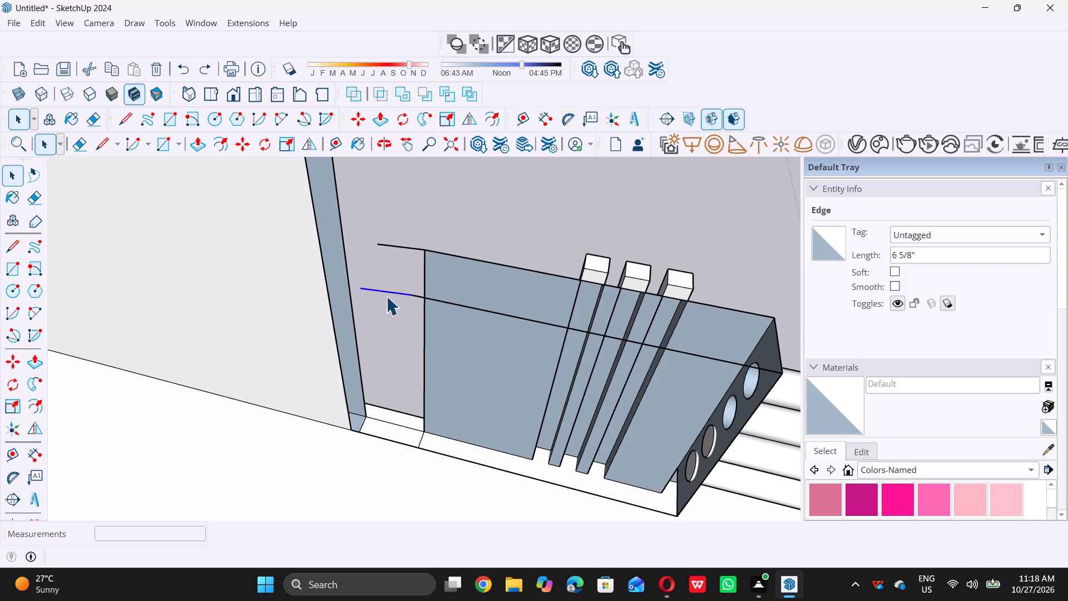
{"action": "left_click", "coordinate": [398, 248]}
{"action": "key", "text": "Delete"}
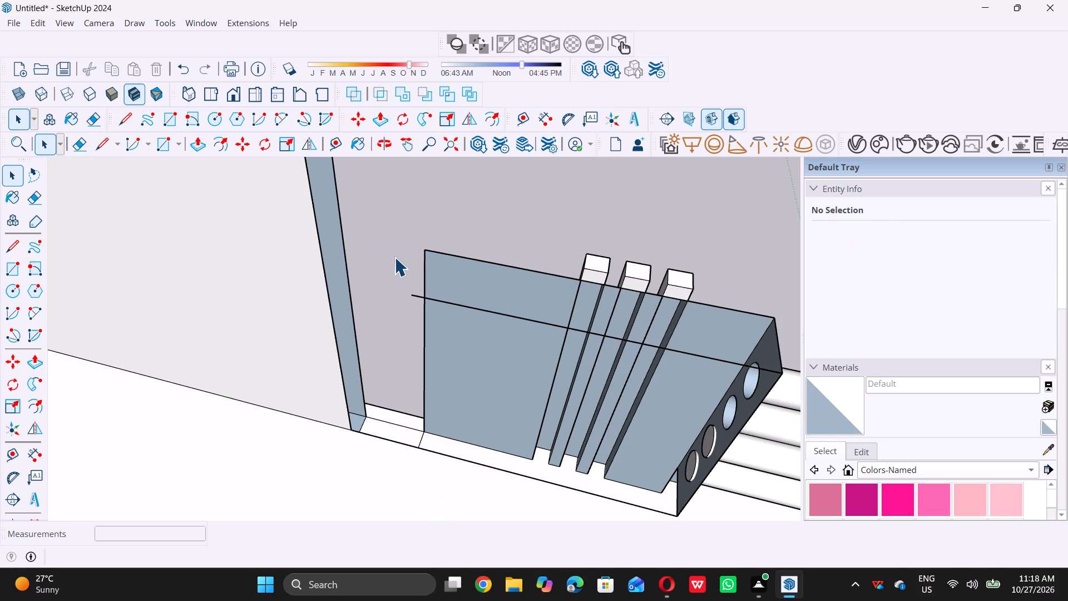
Close the low wall's open roof-side face with a rectangle about 3' 7 5/16" by 3'.
{"action": "scroll", "coordinate": [390, 267], "scroll_direction": "down", "scroll_amount": 5}
{"action": "middle_click_drag", "start_coordinate": [411, 317], "coordinate": [438, 246]}
{"action": "key", "text": "r"}
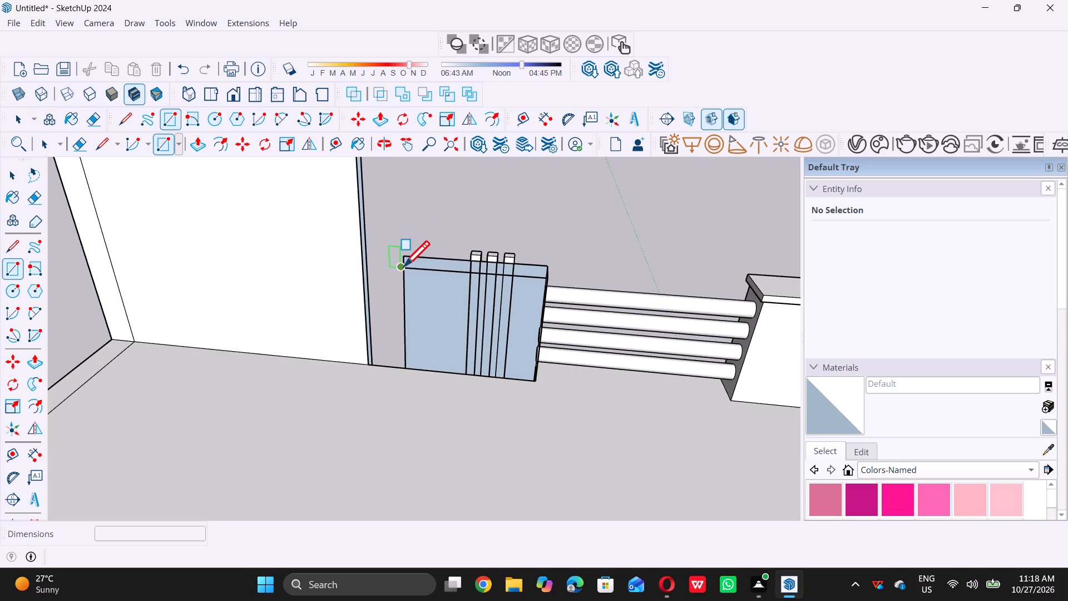
{"action": "left_click", "coordinate": [404, 266]}
{"action": "left_click", "coordinate": [536, 385]}
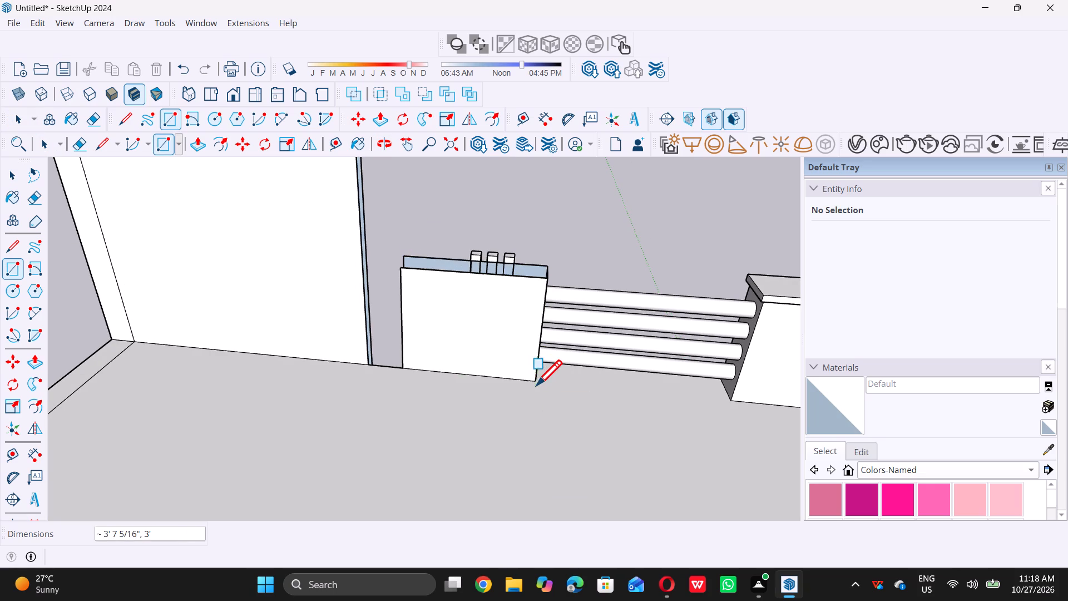
{"action": "key", "text": "space"}
Cover the low wall's open top with a rectangle about 3' 8 5/16" by 9".
{"action": "middle_click_drag", "start_coordinate": [400, 362], "coordinate": [422, 339]}
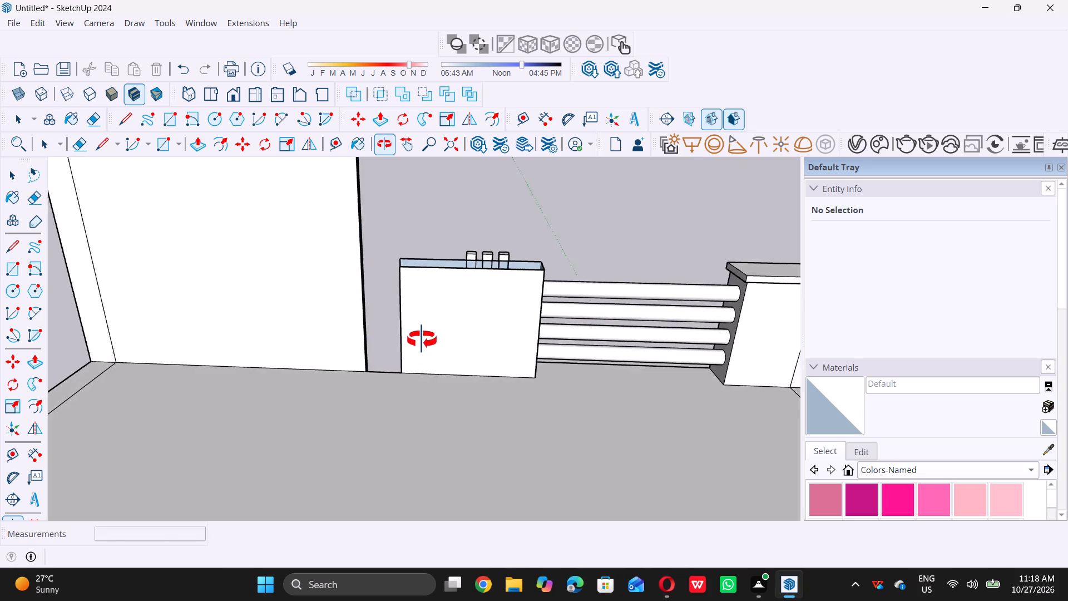
{"action": "middle_click_drag", "start_coordinate": [422, 339], "coordinate": [352, 491]}
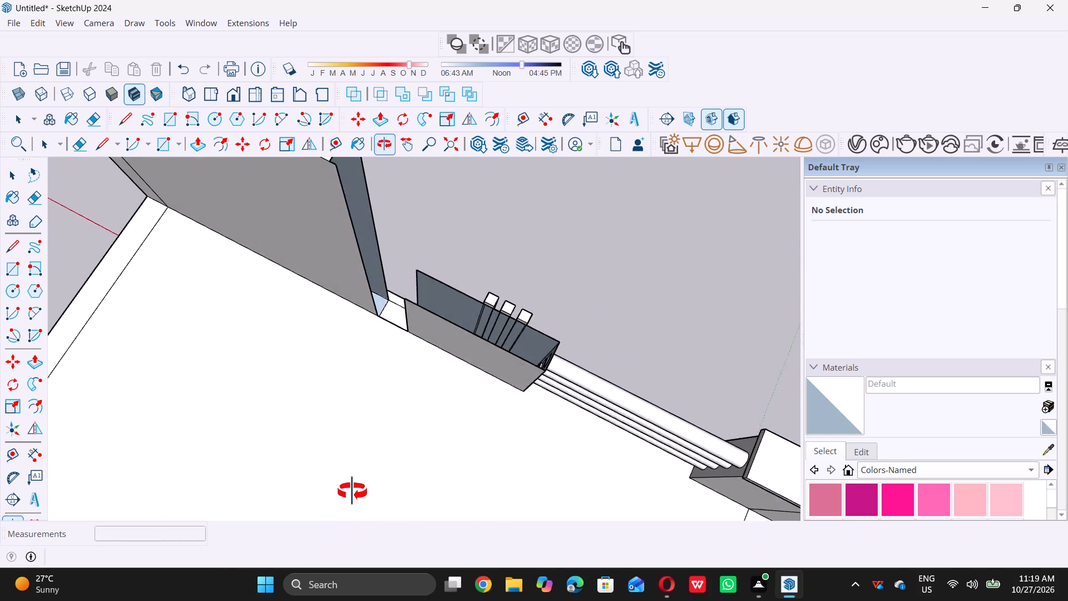
{"action": "middle_click_drag", "start_coordinate": [352, 491], "coordinate": [426, 427]}
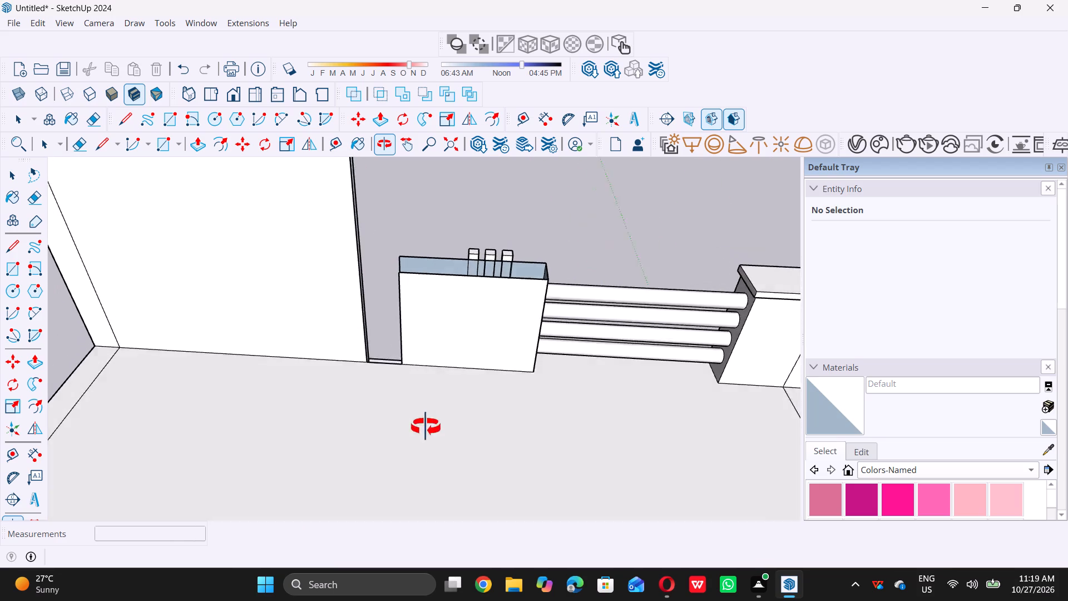
{"action": "middle_click_drag", "start_coordinate": [426, 427], "coordinate": [398, 510]}
{"action": "scroll", "coordinate": [567, 292], "scroll_direction": "up", "scroll_amount": 5}
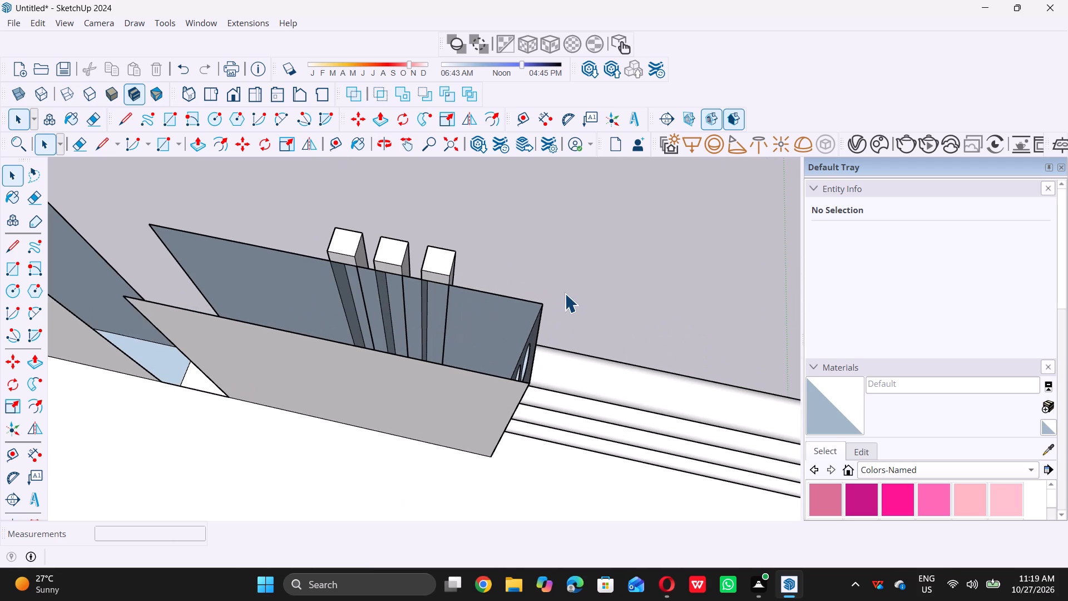
{"action": "key", "text": "r"}
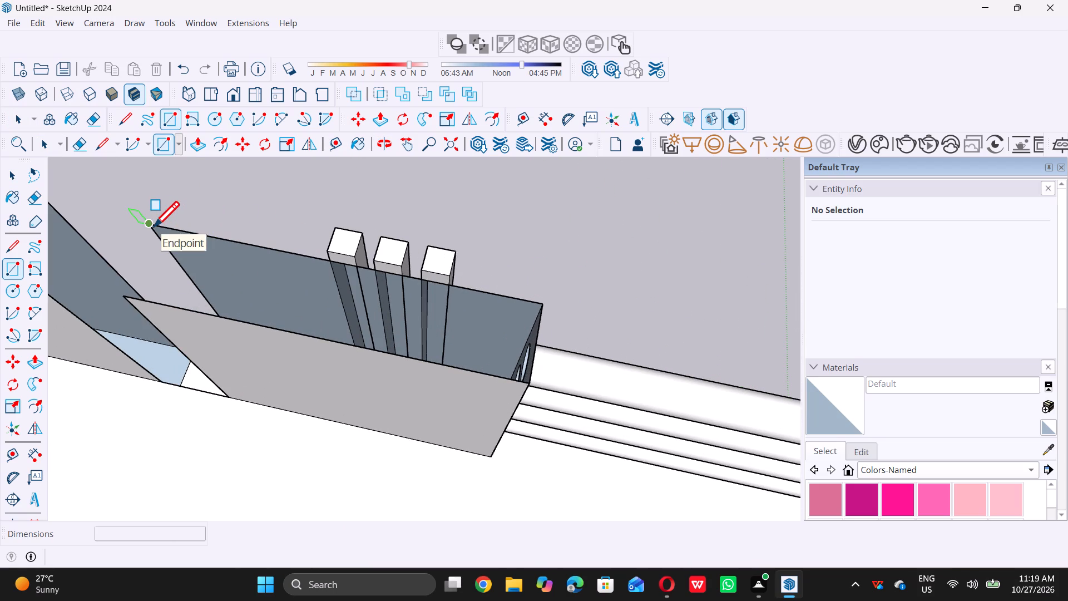
{"action": "left_click", "coordinate": [154, 226]}
{"action": "left_click", "coordinate": [528, 383]}
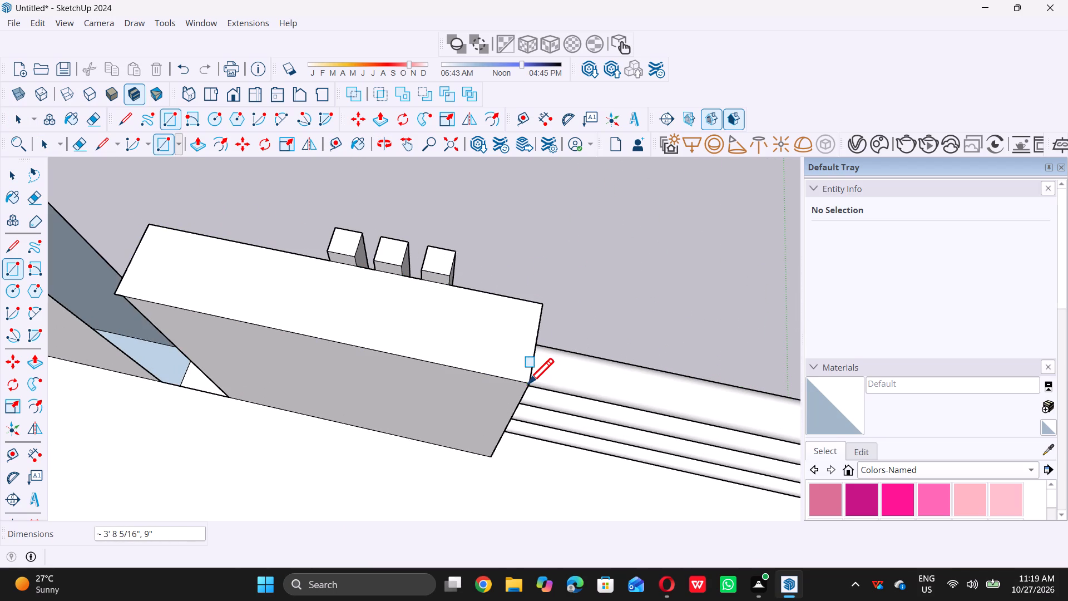
{"action": "key", "text": "space"}
{"action": "scroll", "coordinate": [530, 400], "scroll_direction": "down", "scroll_amount": 12}
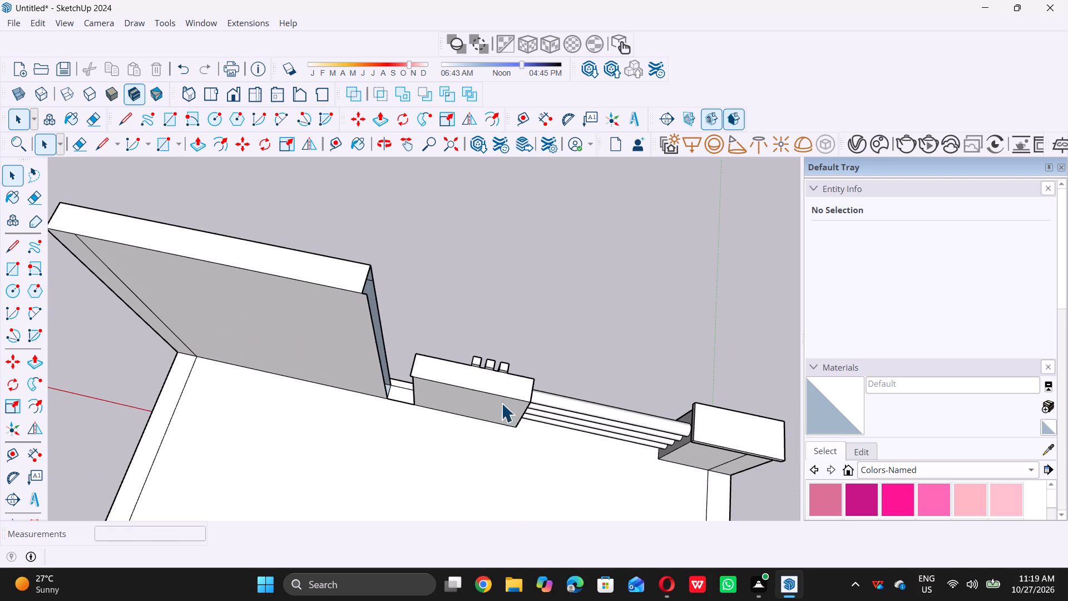
{"action": "middle_click_drag", "start_coordinate": [476, 373], "coordinate": [337, 329]}
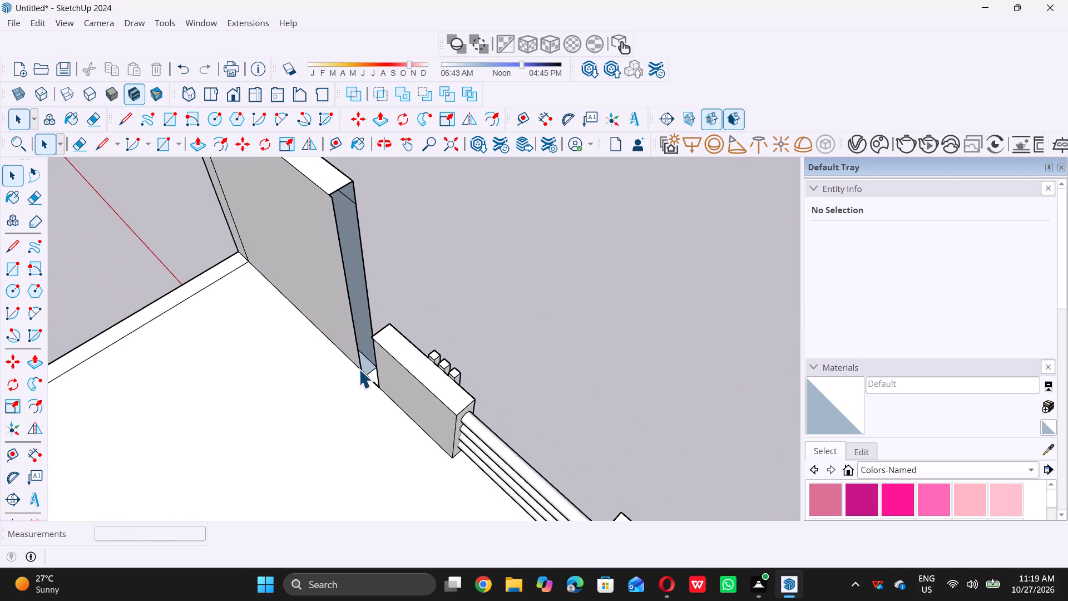
Close the tall wall's open narrow end facing the low wall with a rectangle about 9 1/8" by 8' 9".
{"action": "scroll", "coordinate": [359, 372], "scroll_direction": "down", "scroll_amount": 6}
{"action": "middle_click_drag", "start_coordinate": [359, 321], "coordinate": [324, 202]}
{"action": "middle_click_drag", "start_coordinate": [328, 318], "coordinate": [333, 320]}
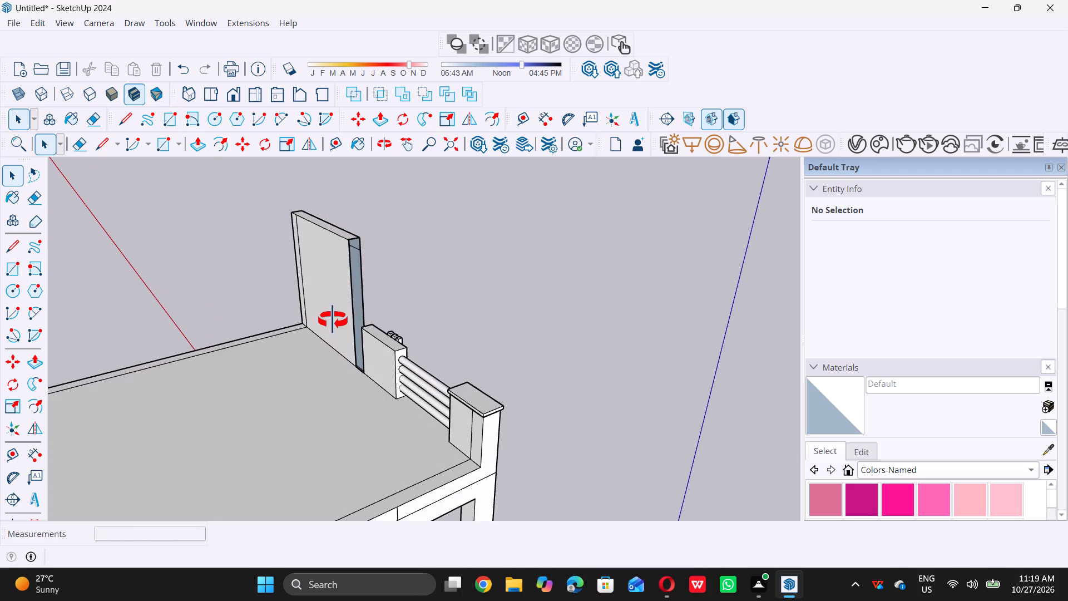
{"action": "middle_click_drag", "start_coordinate": [333, 320], "coordinate": [411, 330]}
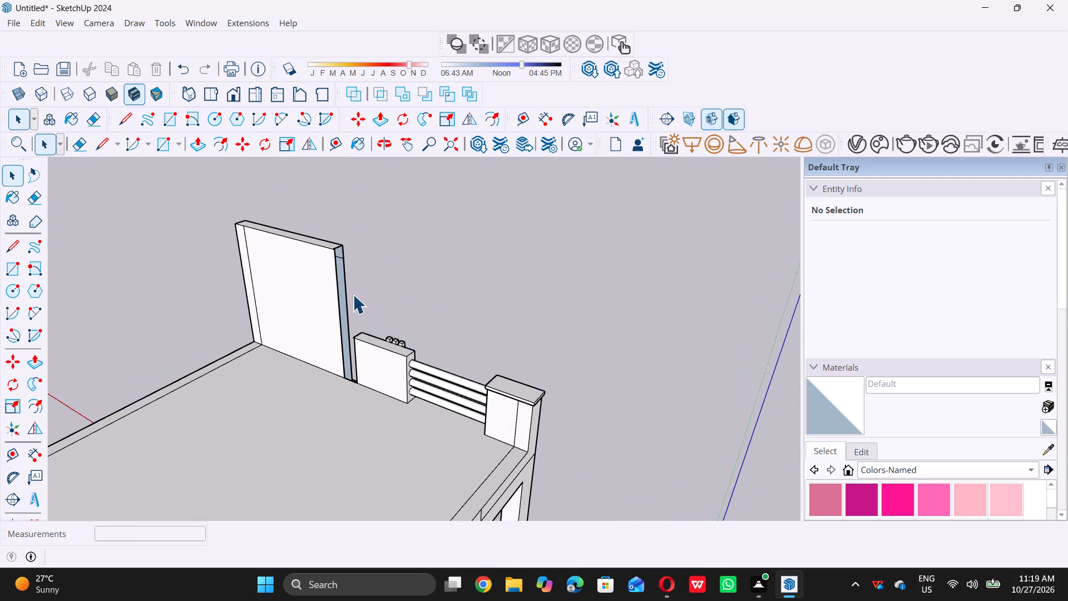
{"action": "key", "text": "r"}
{"action": "scroll", "coordinate": [349, 258], "scroll_direction": "up", "scroll_amount": 8}
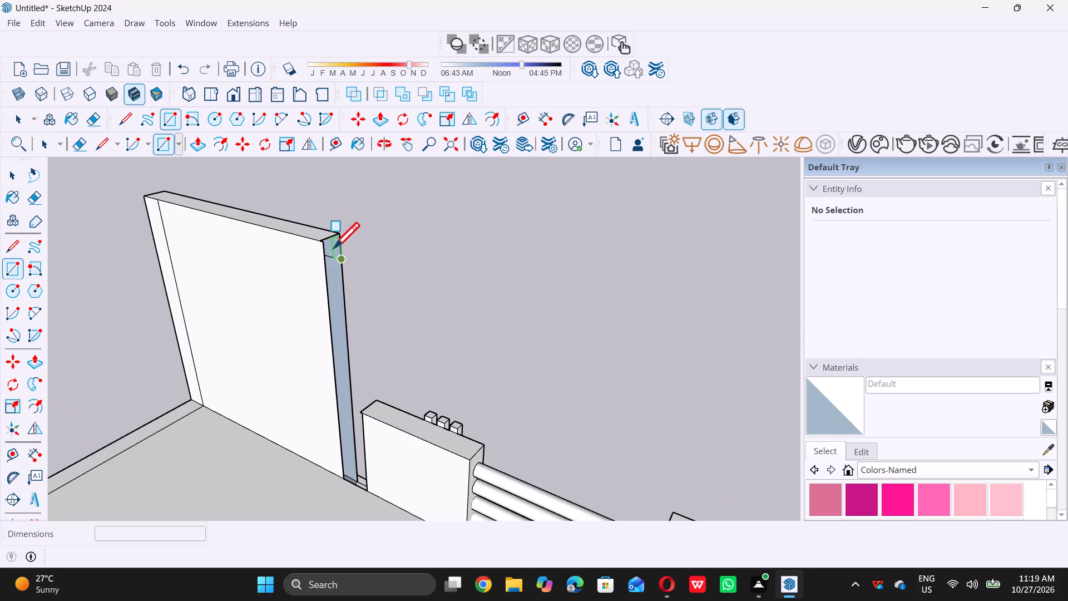
{"action": "left_click", "coordinate": [324, 246]}
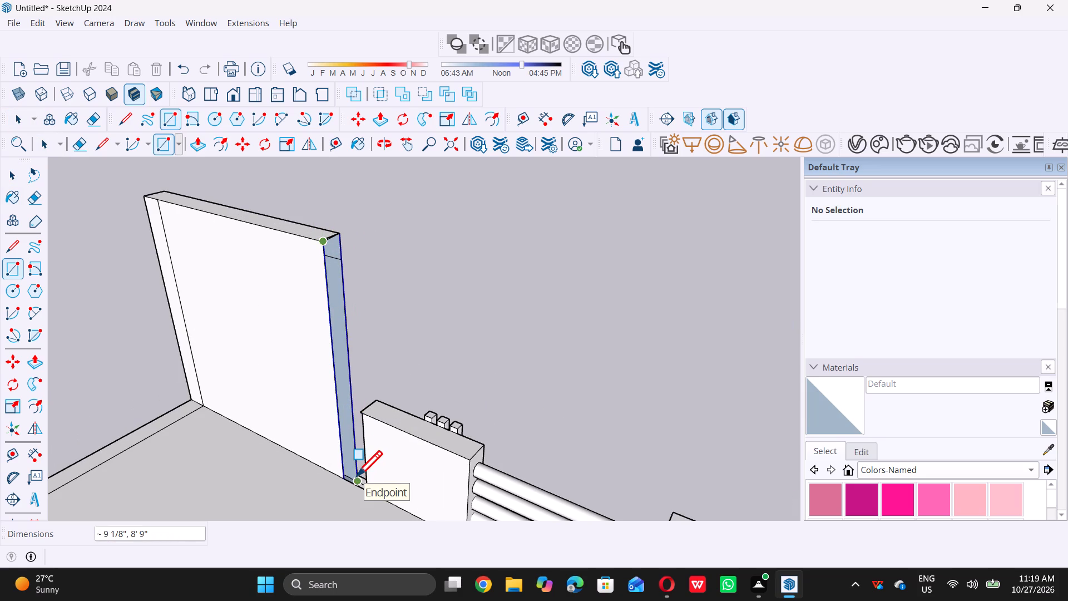
{"action": "left_click", "coordinate": [357, 476]}
{"action": "key", "text": "space"}
Examine the tall wall's closed end and its gap to the low wall from the front, roof and side.
{"action": "scroll", "coordinate": [397, 450], "scroll_direction": "down", "scroll_amount": 5}
{"action": "middle_click_drag", "start_coordinate": [437, 411], "coordinate": [436, 410]}
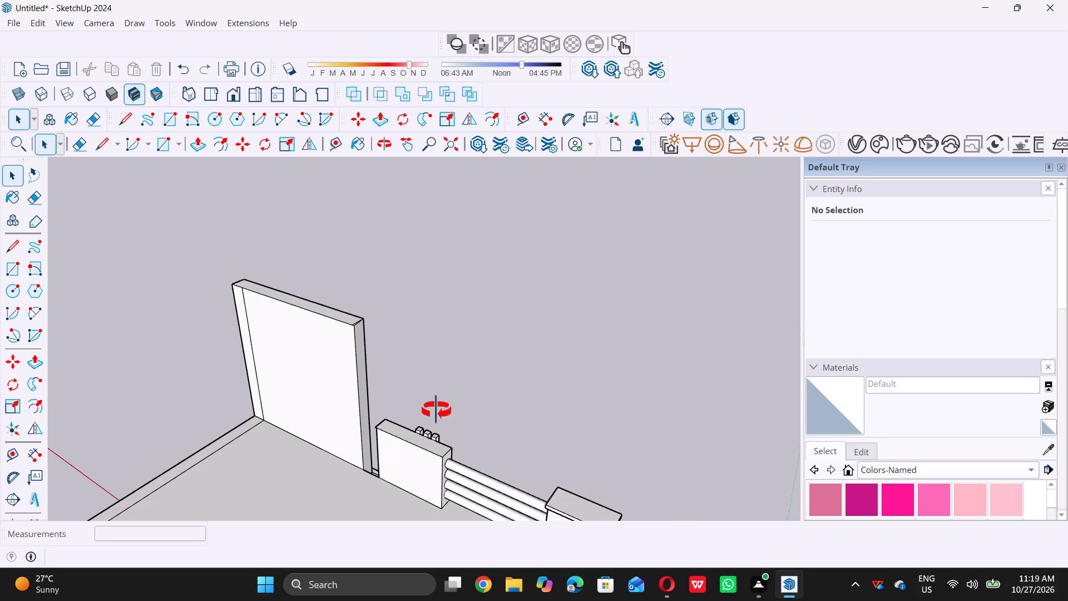
{"action": "middle_click_drag", "start_coordinate": [436, 410], "coordinate": [27, 372]}
{"action": "scroll", "coordinate": [436, 456], "scroll_direction": "up", "scroll_amount": 5}
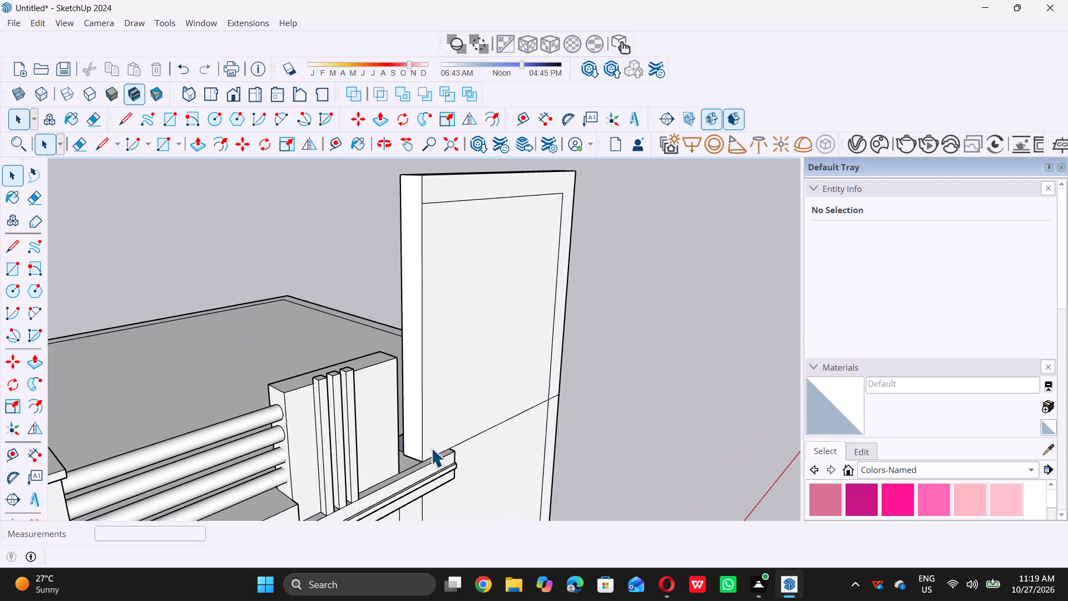
{"action": "middle_click_drag", "start_coordinate": [406, 426], "coordinate": [317, 556]}
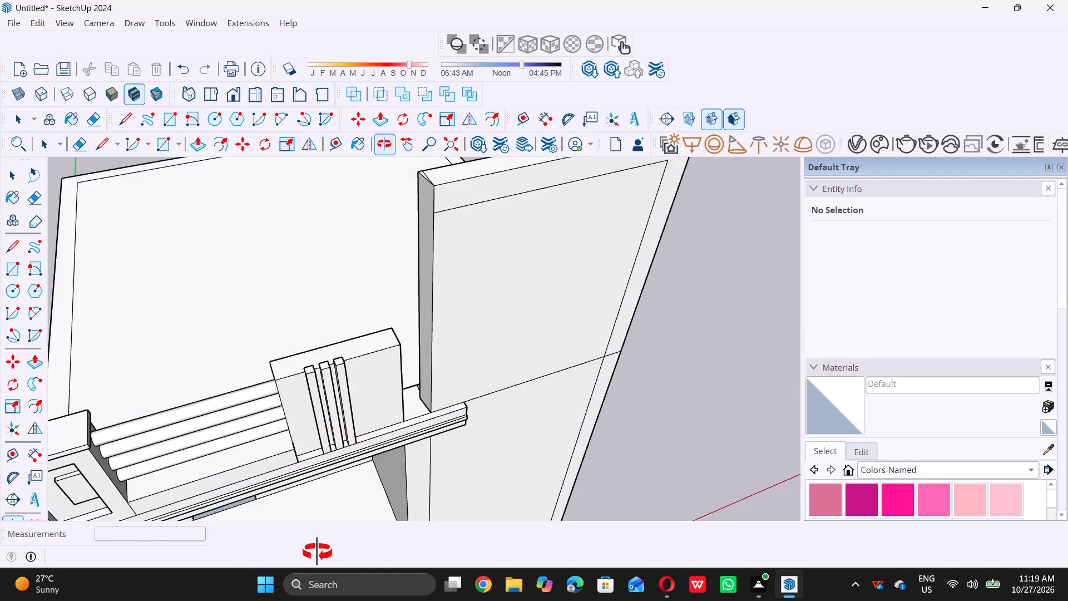
{"action": "middle_click_drag", "start_coordinate": [367, 339], "coordinate": [650, 427]}
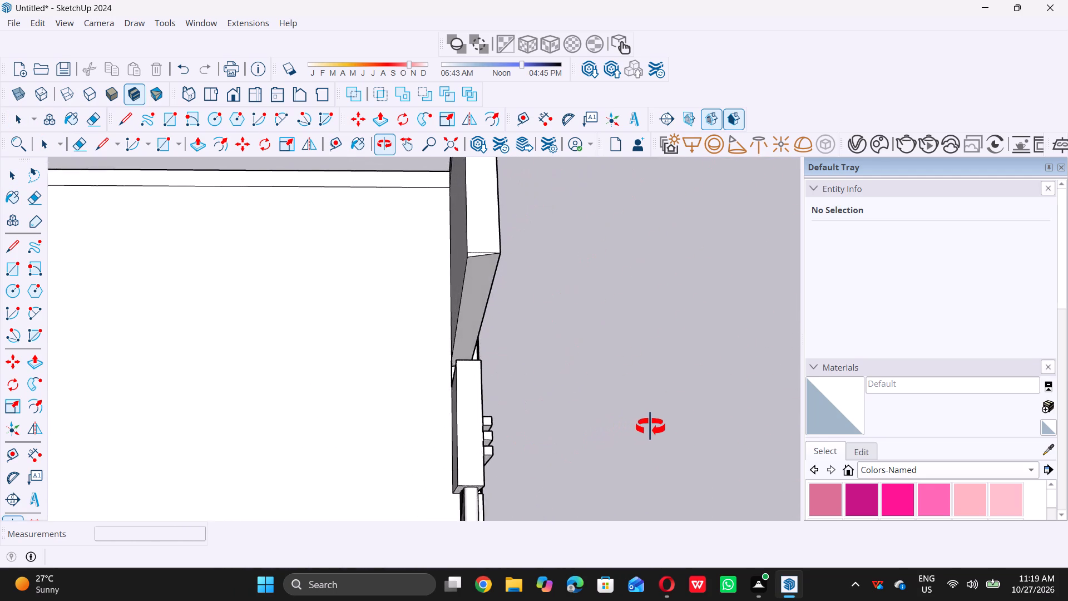
{"action": "middle_click_drag", "start_coordinate": [650, 427], "coordinate": [710, 476]}
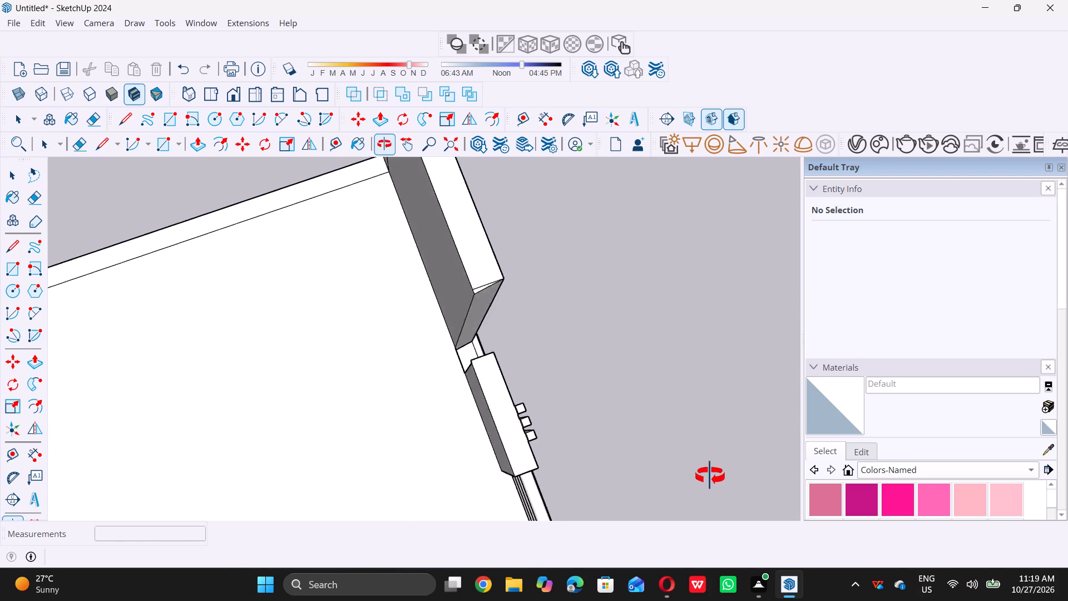
{"action": "middle_click_drag", "start_coordinate": [710, 476], "coordinate": [196, 346]}
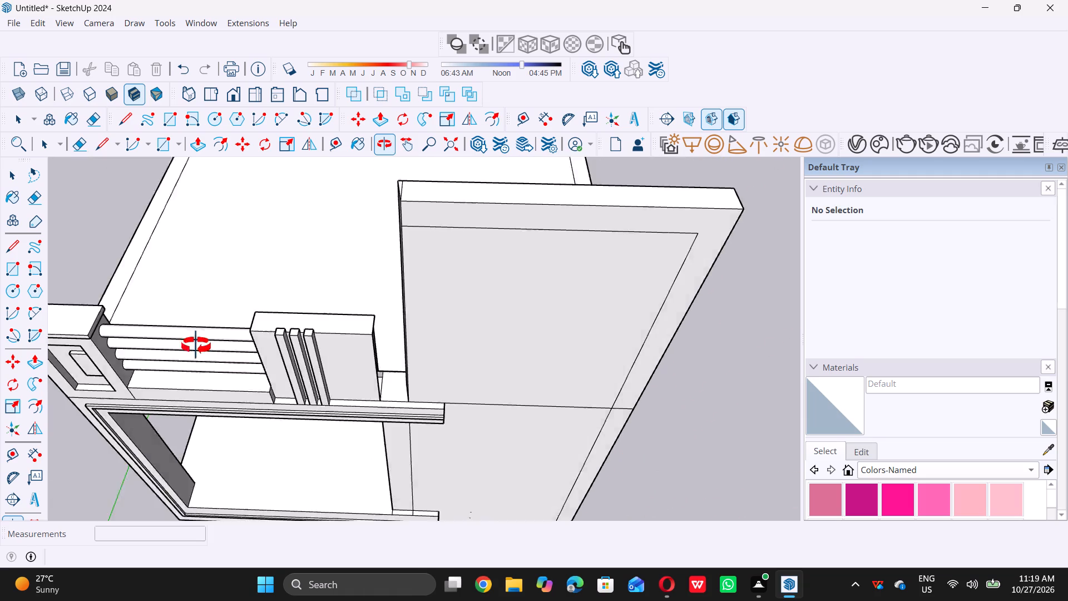
{"action": "middle_click_drag", "start_coordinate": [196, 346], "coordinate": [132, 292]}
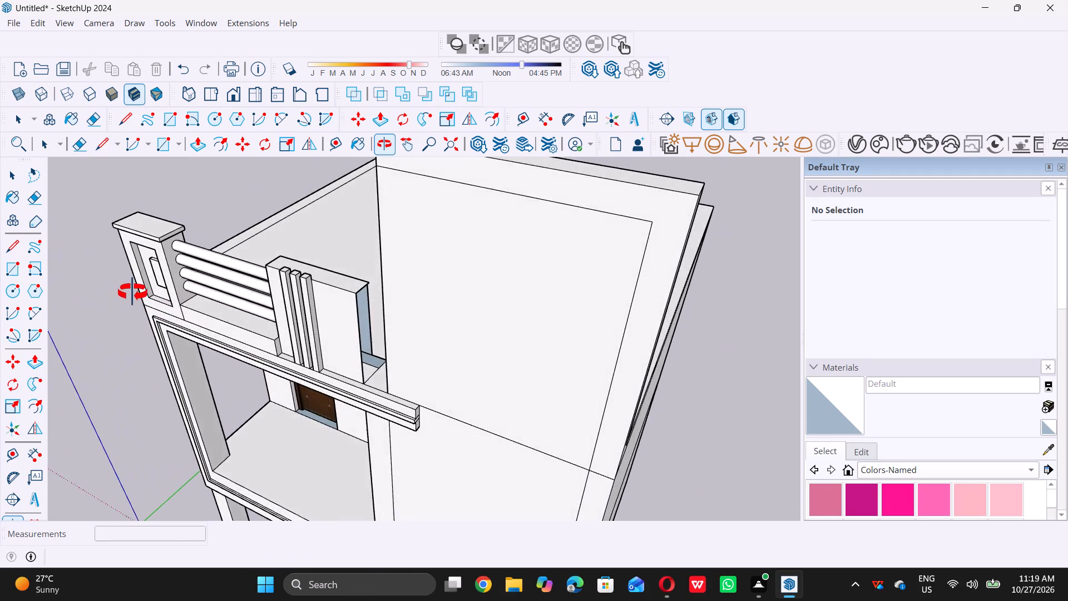
{"action": "middle_click_drag", "start_coordinate": [132, 292], "coordinate": [665, 317]}
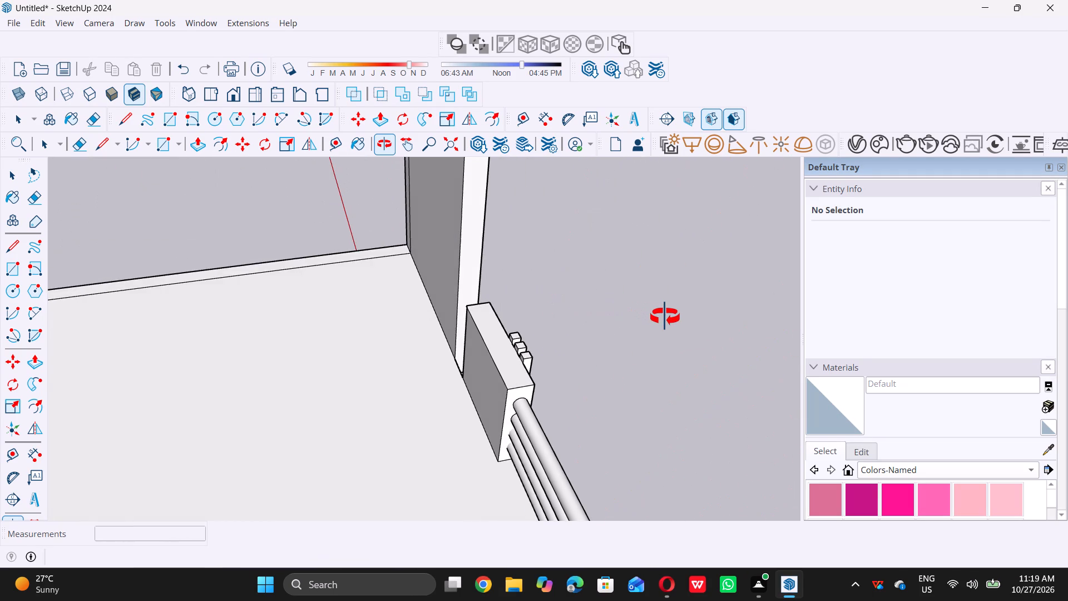
{"action": "middle_click_drag", "start_coordinate": [665, 317], "coordinate": [533, 299]}
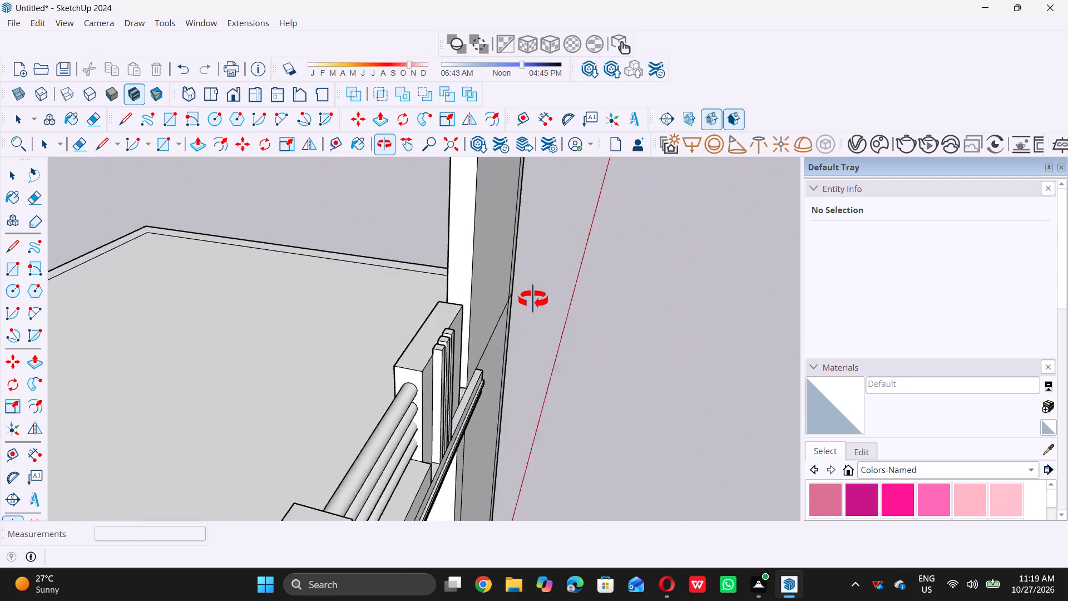
{"action": "middle_click_drag", "start_coordinate": [533, 299], "coordinate": [645, 332]}
{"action": "scroll", "coordinate": [592, 379], "scroll_direction": "down", "scroll_amount": 12}
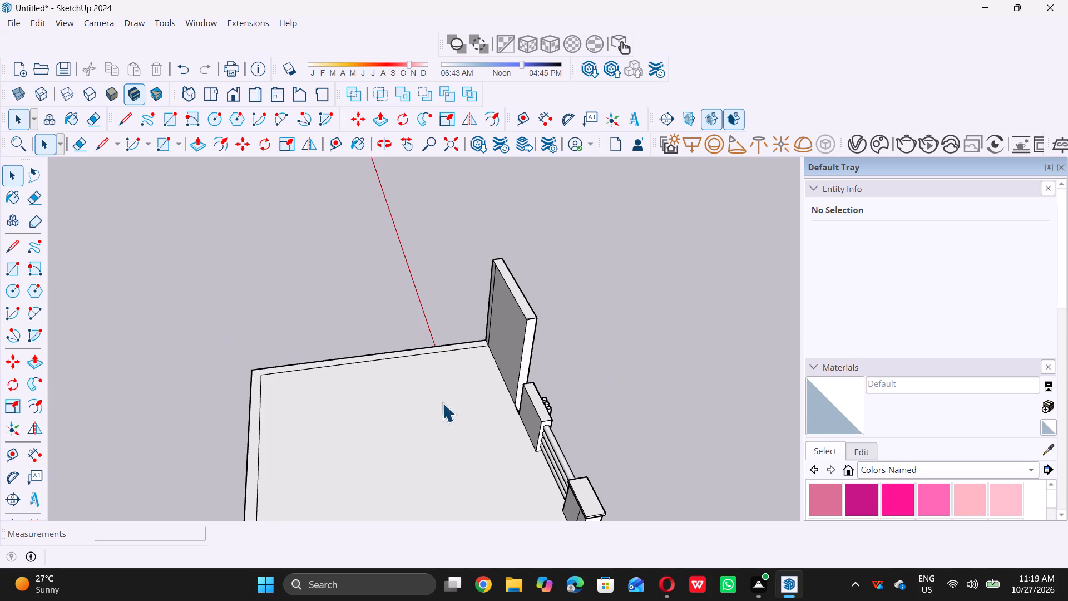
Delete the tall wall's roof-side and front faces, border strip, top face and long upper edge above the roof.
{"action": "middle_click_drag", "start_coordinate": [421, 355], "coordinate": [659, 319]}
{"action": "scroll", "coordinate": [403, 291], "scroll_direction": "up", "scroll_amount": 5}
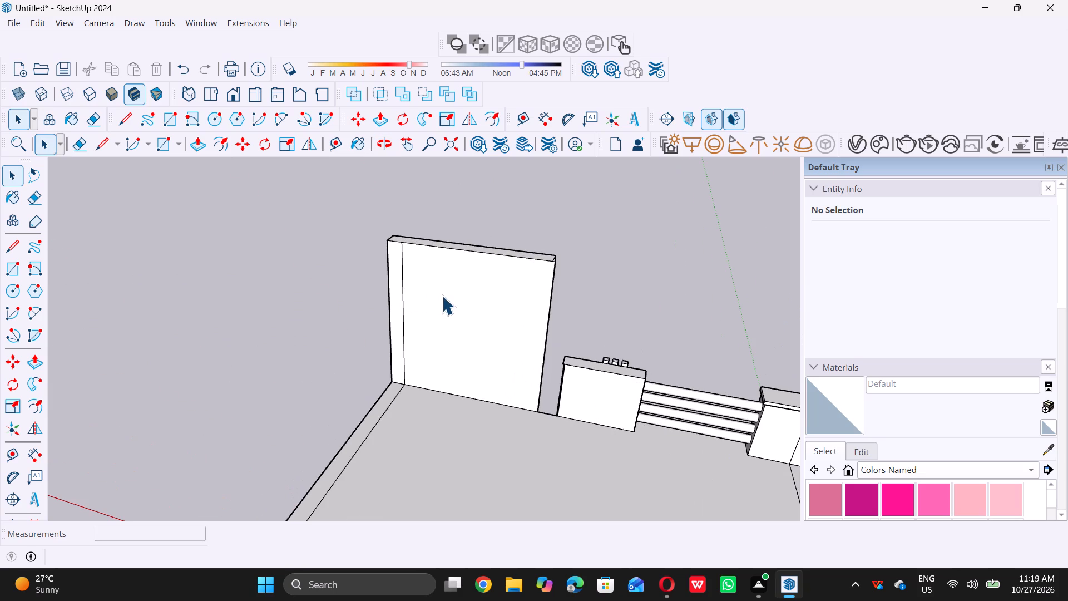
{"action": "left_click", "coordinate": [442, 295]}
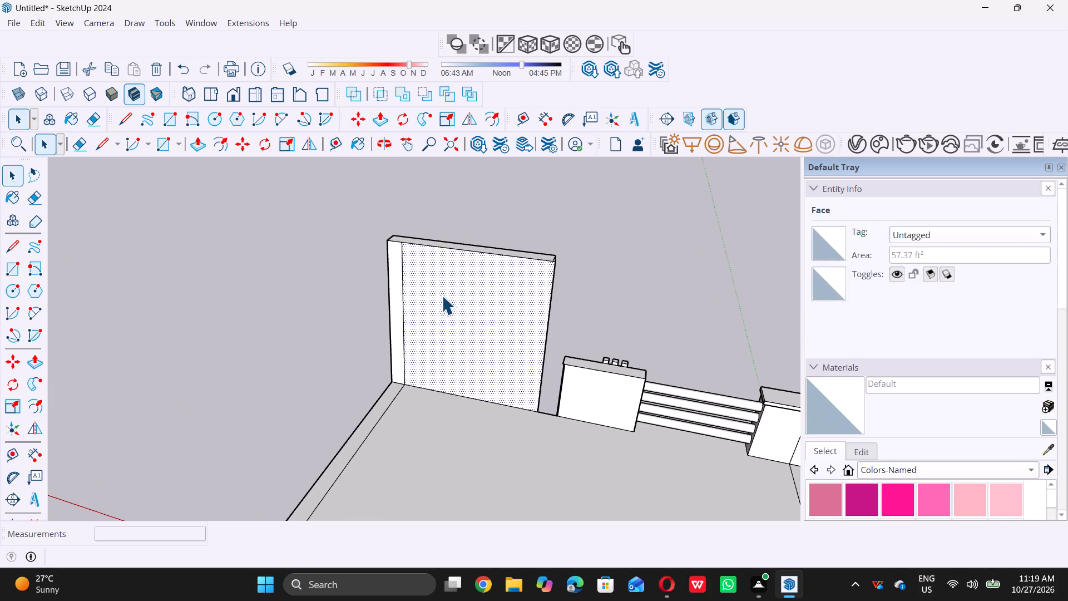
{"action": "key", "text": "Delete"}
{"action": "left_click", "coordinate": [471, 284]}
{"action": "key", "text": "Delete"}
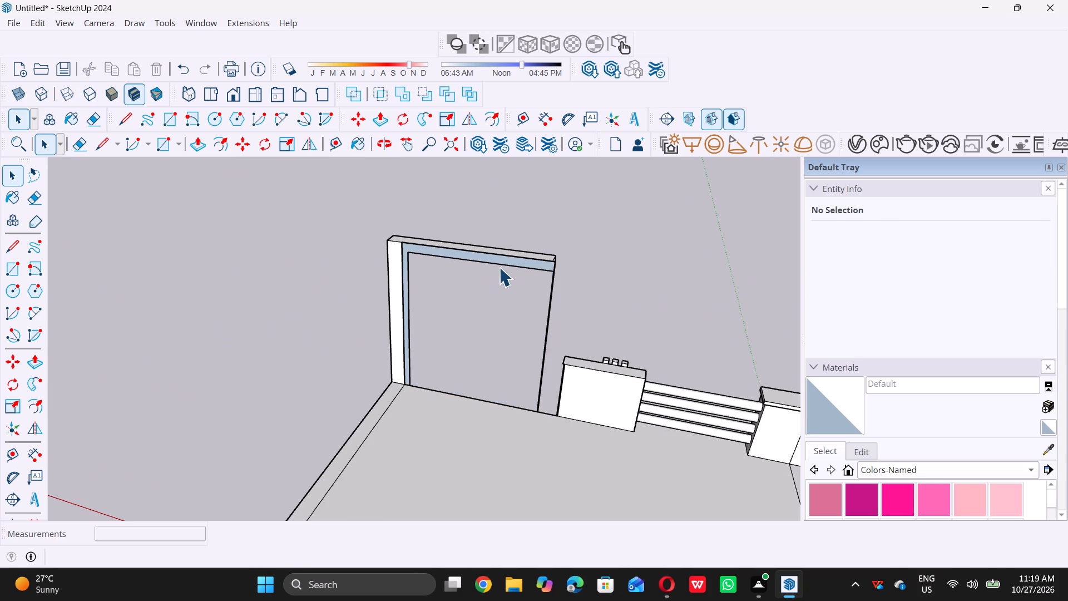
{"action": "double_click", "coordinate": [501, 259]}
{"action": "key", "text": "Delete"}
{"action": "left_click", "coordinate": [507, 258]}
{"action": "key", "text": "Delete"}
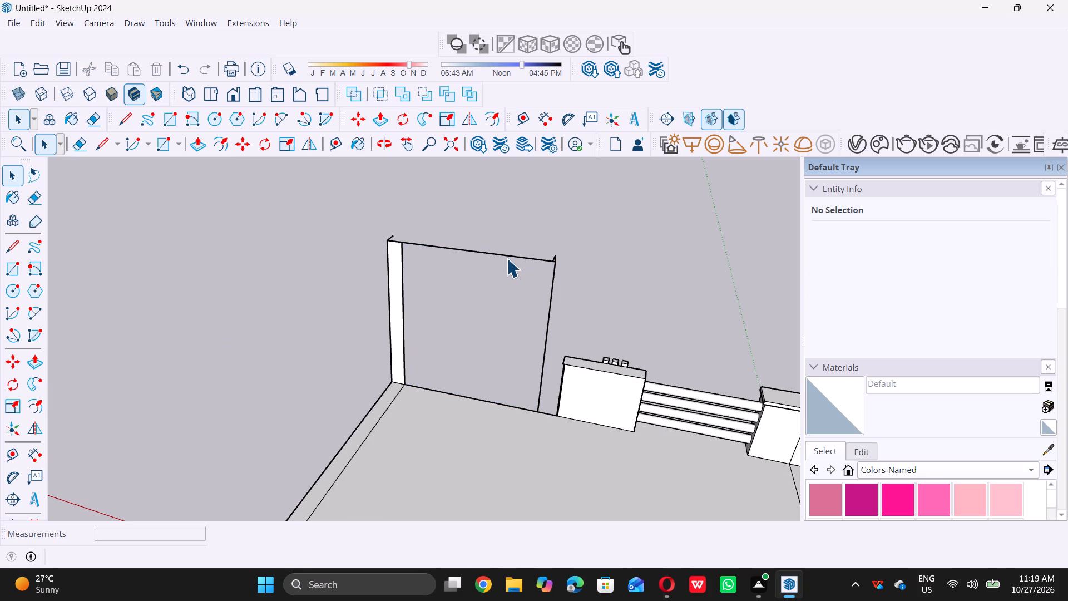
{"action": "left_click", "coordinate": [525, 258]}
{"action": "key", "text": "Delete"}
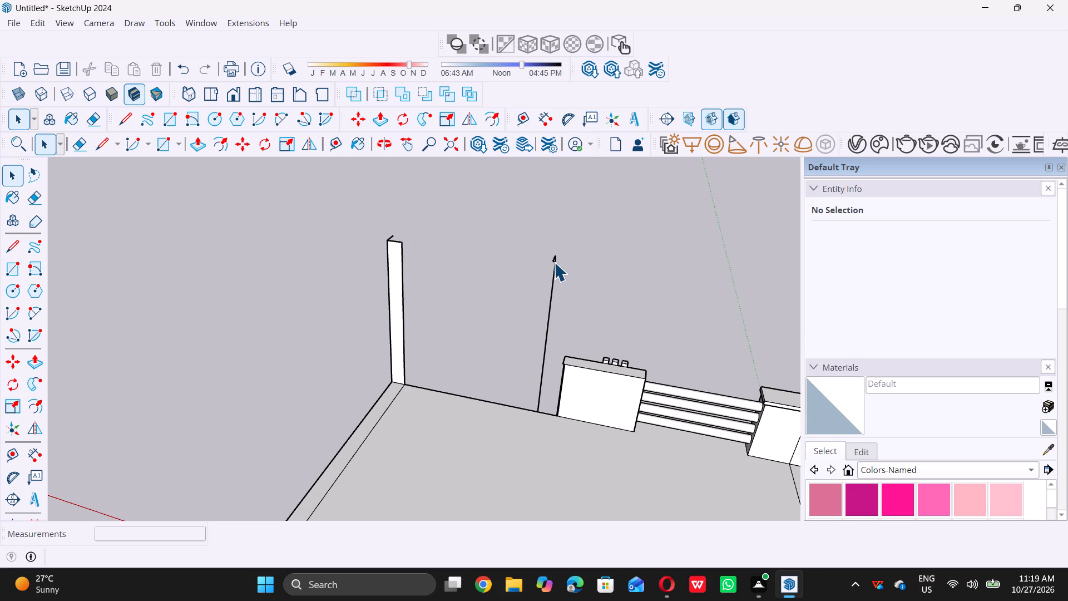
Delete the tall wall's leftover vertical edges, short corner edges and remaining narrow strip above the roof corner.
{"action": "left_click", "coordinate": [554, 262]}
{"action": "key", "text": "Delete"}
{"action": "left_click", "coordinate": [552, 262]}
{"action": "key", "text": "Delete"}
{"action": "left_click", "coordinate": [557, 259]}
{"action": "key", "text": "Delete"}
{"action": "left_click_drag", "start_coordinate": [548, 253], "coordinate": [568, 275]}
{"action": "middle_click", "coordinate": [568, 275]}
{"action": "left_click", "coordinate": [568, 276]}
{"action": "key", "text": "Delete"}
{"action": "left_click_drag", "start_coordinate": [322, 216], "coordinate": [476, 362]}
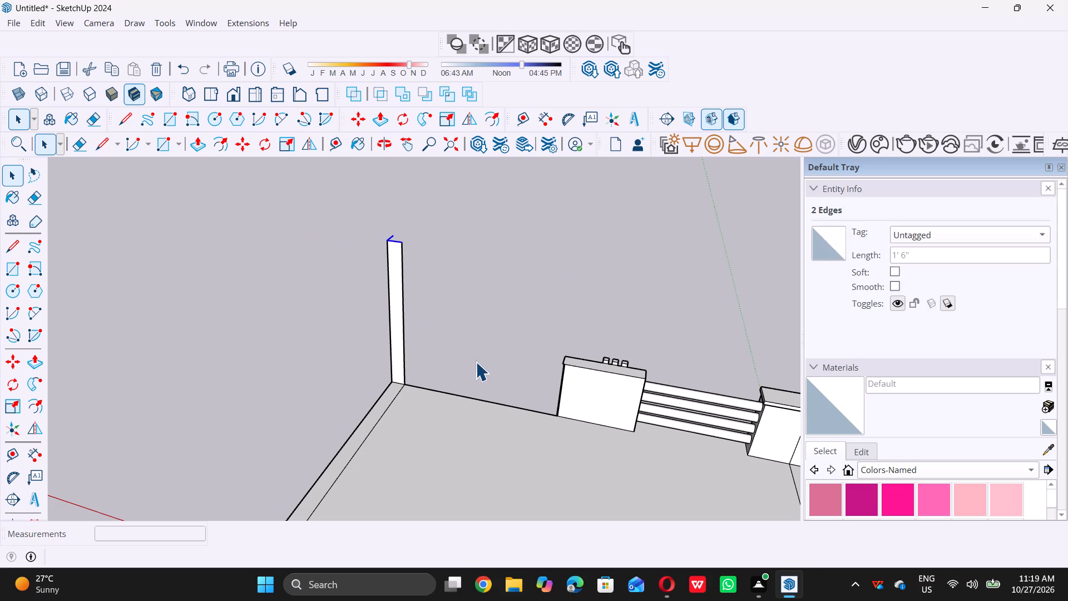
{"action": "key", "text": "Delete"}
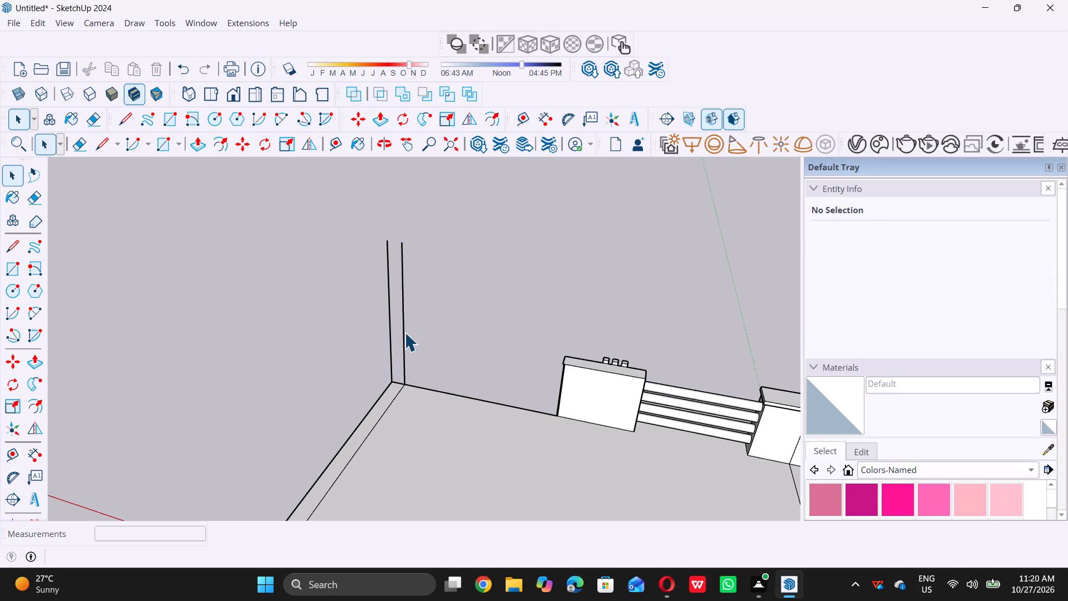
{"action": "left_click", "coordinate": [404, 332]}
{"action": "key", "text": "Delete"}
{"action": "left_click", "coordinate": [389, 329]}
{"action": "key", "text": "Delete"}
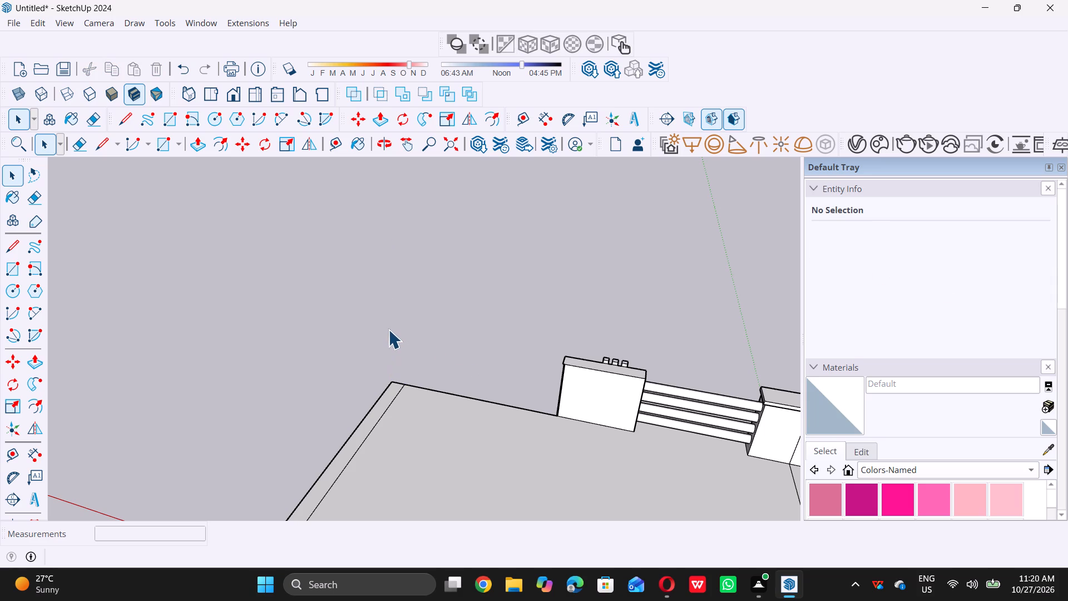
Examine the front facade and roofline without the tall wall above the roof.
{"action": "scroll", "coordinate": [390, 332], "scroll_direction": "down", "scroll_amount": 5}
{"action": "middle_click_drag", "start_coordinate": [469, 396], "coordinate": [16, 324]}
{"action": "scroll", "coordinate": [359, 382], "scroll_direction": "down", "scroll_amount": 4}
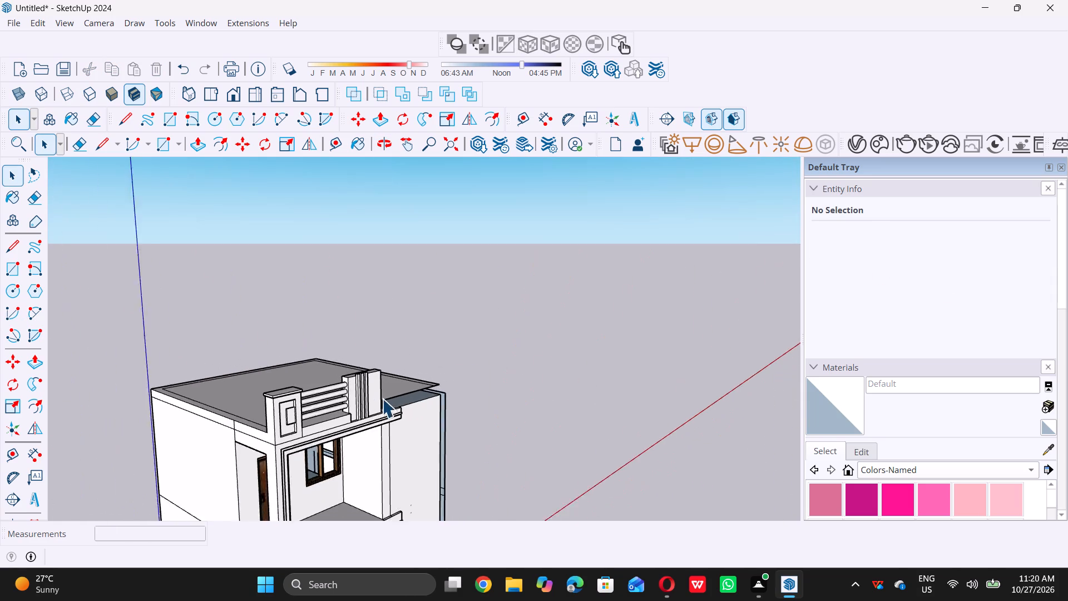
{"action": "middle_click_drag", "start_coordinate": [382, 398], "coordinate": [80, 323]}
{"action": "scroll", "coordinate": [284, 337], "scroll_direction": "down", "scroll_amount": 6}
{"action": "scroll", "coordinate": [401, 369], "scroll_direction": "down", "scroll_amount": 3}
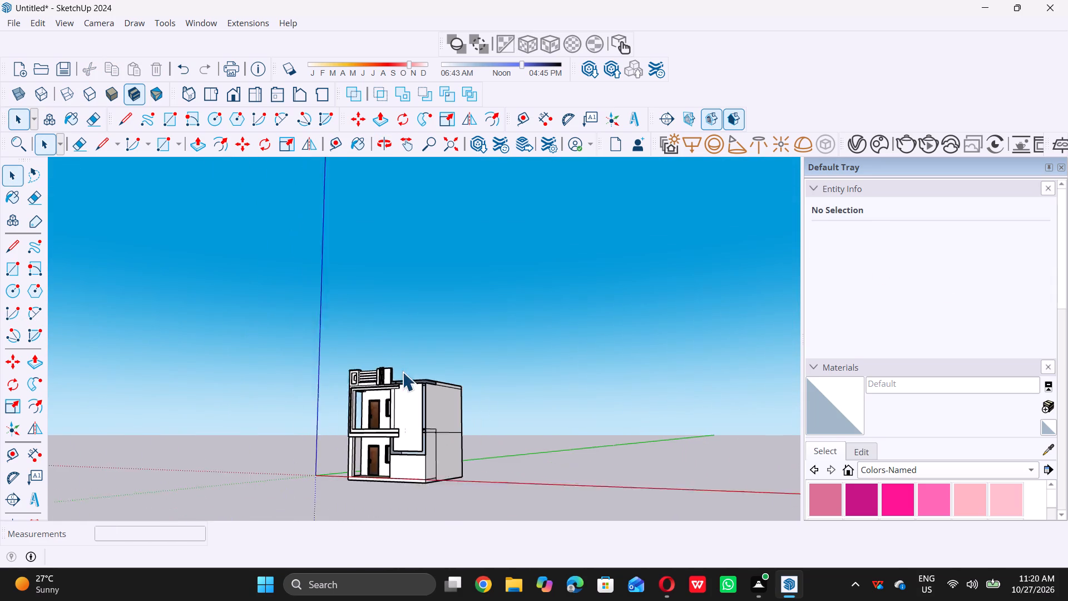
{"action": "scroll", "coordinate": [402, 372], "scroll_direction": "down", "scroll_amount": 3}
{"action": "middle_click_drag", "start_coordinate": [404, 388], "coordinate": [452, 417]}
{"action": "scroll", "coordinate": [447, 430], "scroll_direction": "up", "scroll_amount": 11}
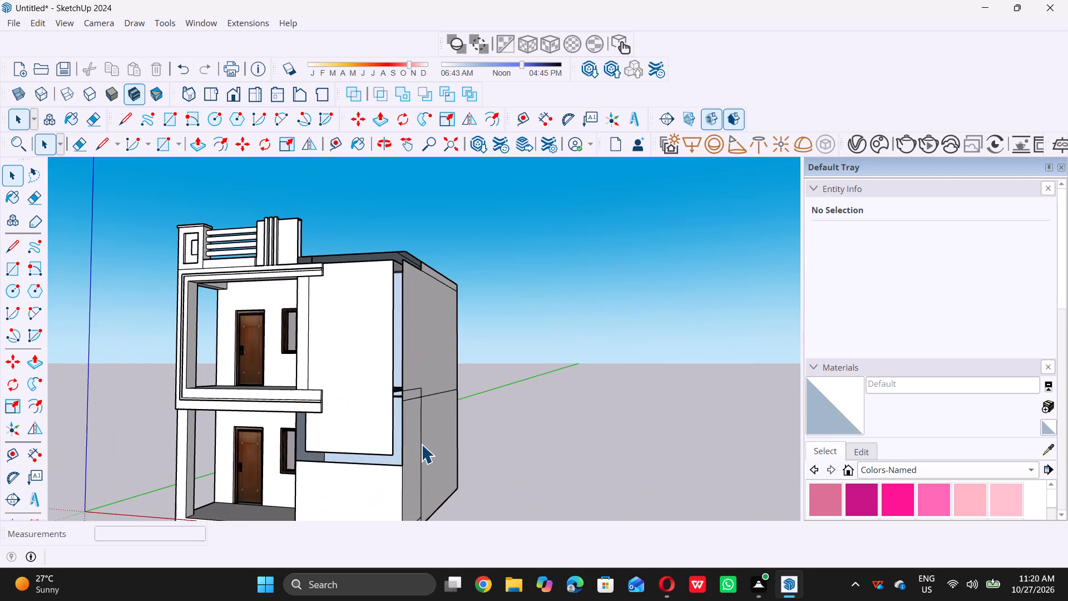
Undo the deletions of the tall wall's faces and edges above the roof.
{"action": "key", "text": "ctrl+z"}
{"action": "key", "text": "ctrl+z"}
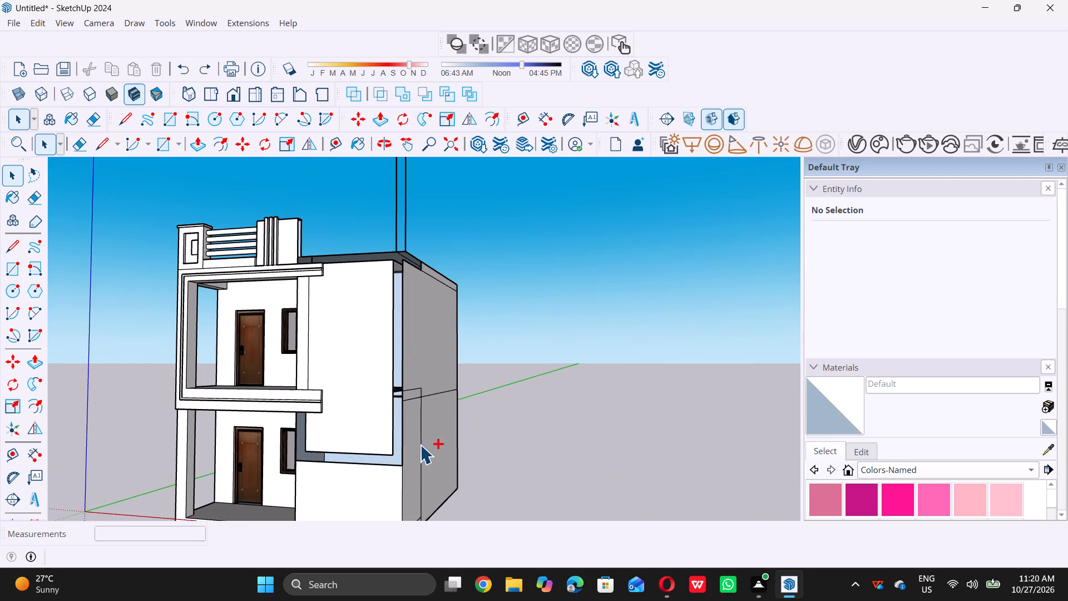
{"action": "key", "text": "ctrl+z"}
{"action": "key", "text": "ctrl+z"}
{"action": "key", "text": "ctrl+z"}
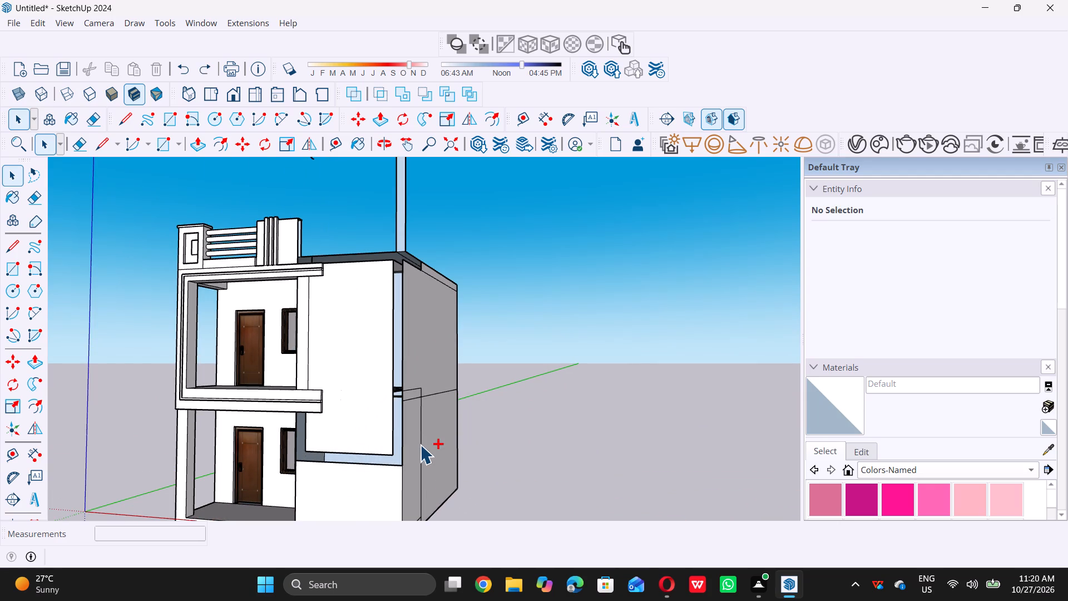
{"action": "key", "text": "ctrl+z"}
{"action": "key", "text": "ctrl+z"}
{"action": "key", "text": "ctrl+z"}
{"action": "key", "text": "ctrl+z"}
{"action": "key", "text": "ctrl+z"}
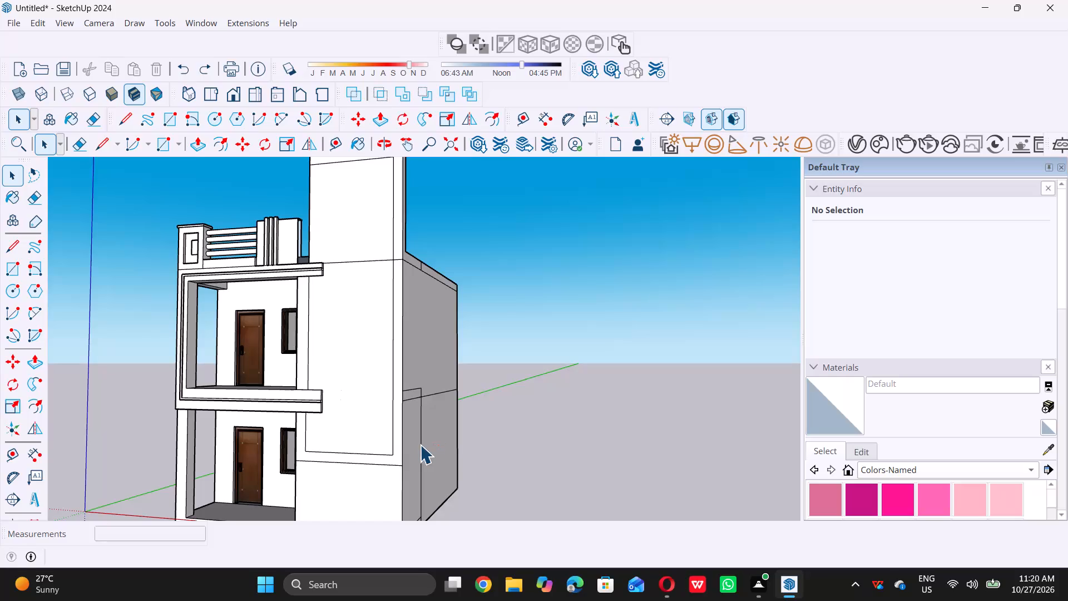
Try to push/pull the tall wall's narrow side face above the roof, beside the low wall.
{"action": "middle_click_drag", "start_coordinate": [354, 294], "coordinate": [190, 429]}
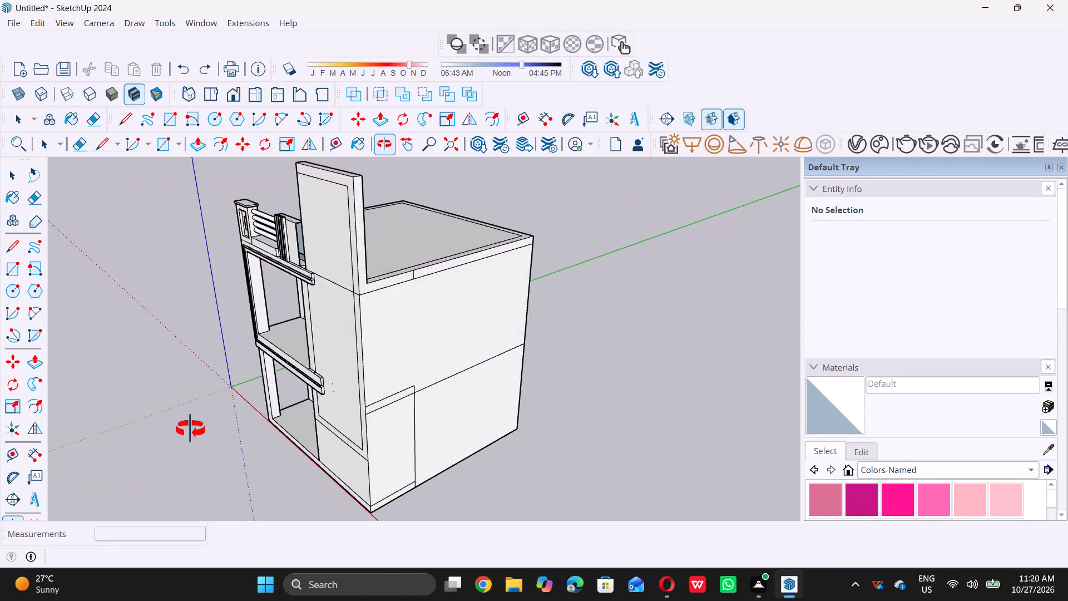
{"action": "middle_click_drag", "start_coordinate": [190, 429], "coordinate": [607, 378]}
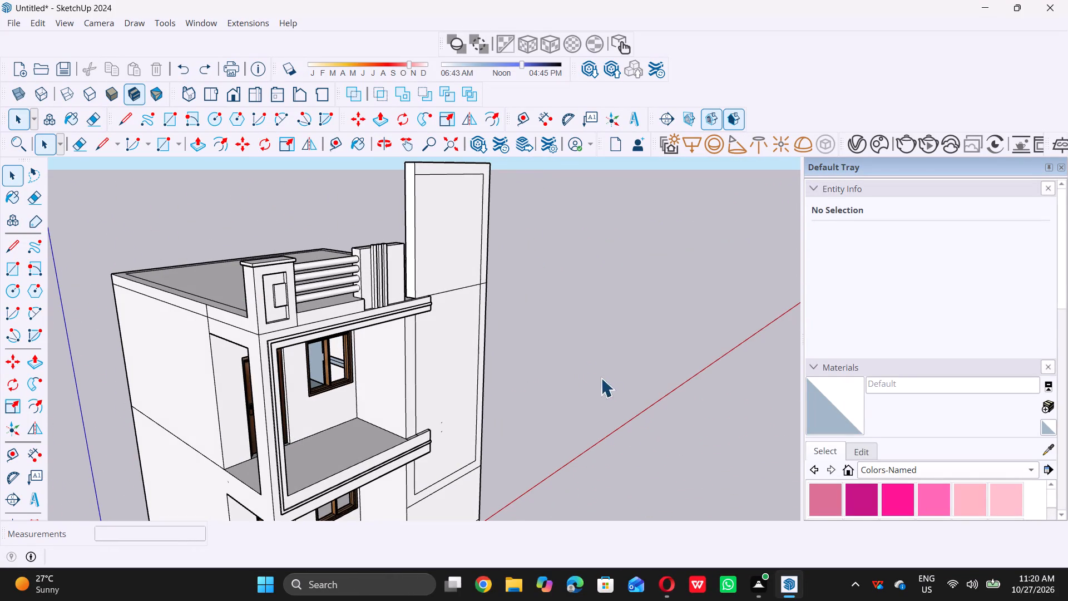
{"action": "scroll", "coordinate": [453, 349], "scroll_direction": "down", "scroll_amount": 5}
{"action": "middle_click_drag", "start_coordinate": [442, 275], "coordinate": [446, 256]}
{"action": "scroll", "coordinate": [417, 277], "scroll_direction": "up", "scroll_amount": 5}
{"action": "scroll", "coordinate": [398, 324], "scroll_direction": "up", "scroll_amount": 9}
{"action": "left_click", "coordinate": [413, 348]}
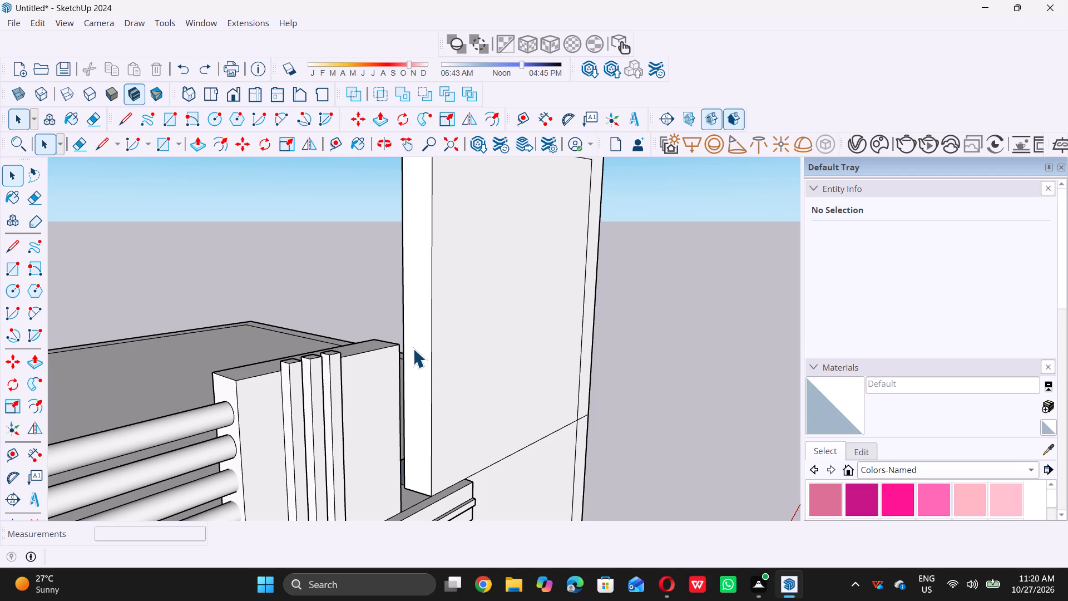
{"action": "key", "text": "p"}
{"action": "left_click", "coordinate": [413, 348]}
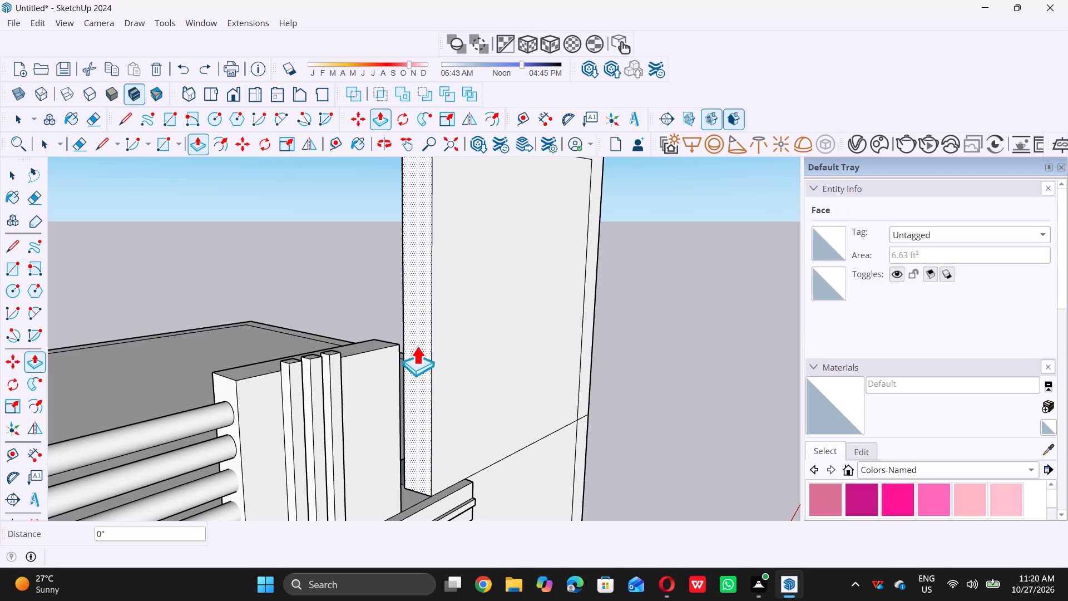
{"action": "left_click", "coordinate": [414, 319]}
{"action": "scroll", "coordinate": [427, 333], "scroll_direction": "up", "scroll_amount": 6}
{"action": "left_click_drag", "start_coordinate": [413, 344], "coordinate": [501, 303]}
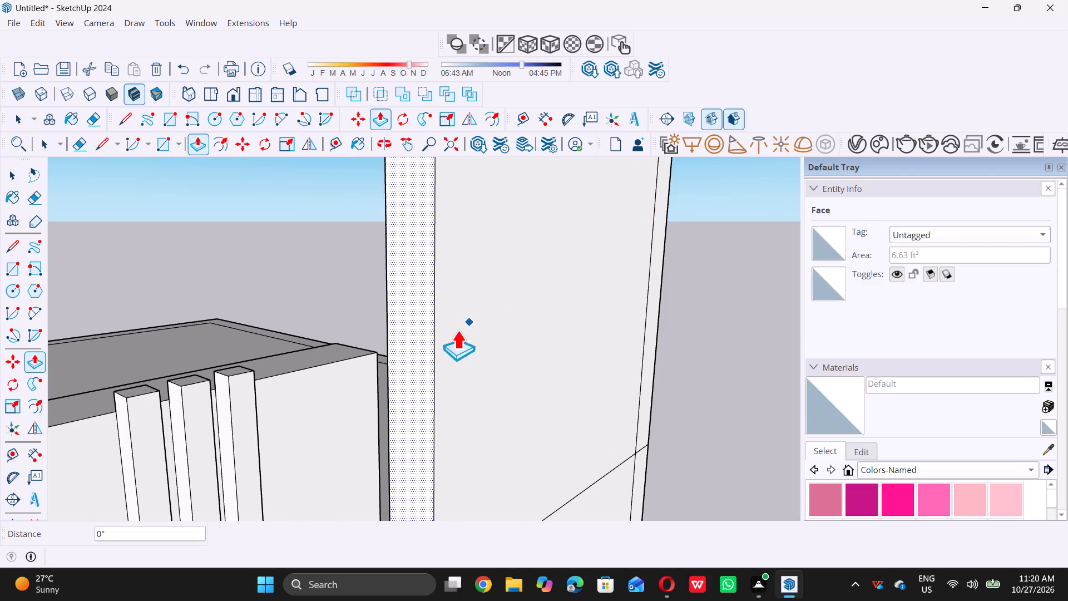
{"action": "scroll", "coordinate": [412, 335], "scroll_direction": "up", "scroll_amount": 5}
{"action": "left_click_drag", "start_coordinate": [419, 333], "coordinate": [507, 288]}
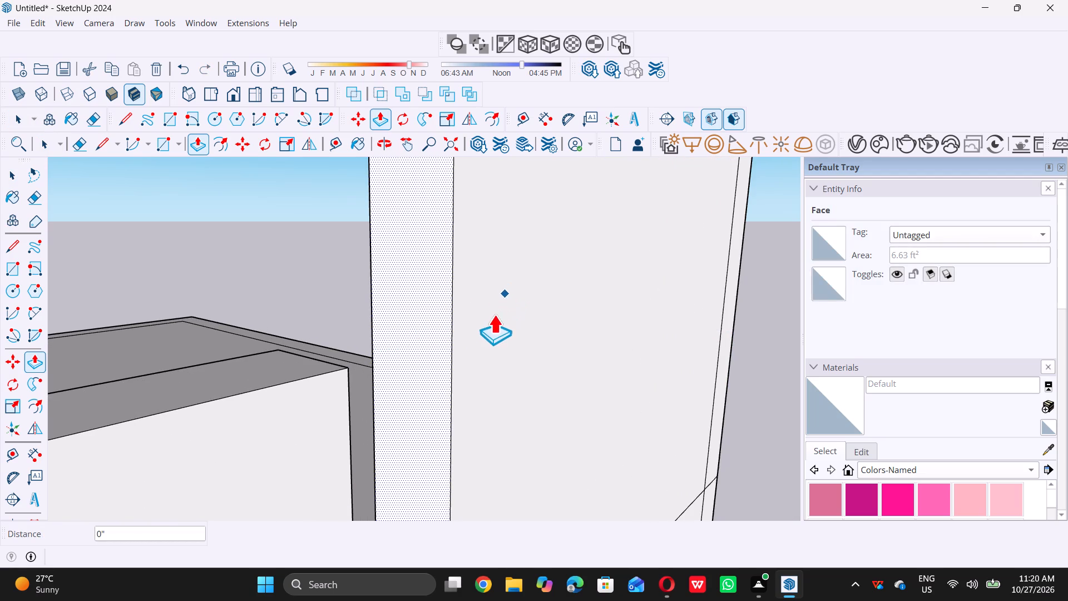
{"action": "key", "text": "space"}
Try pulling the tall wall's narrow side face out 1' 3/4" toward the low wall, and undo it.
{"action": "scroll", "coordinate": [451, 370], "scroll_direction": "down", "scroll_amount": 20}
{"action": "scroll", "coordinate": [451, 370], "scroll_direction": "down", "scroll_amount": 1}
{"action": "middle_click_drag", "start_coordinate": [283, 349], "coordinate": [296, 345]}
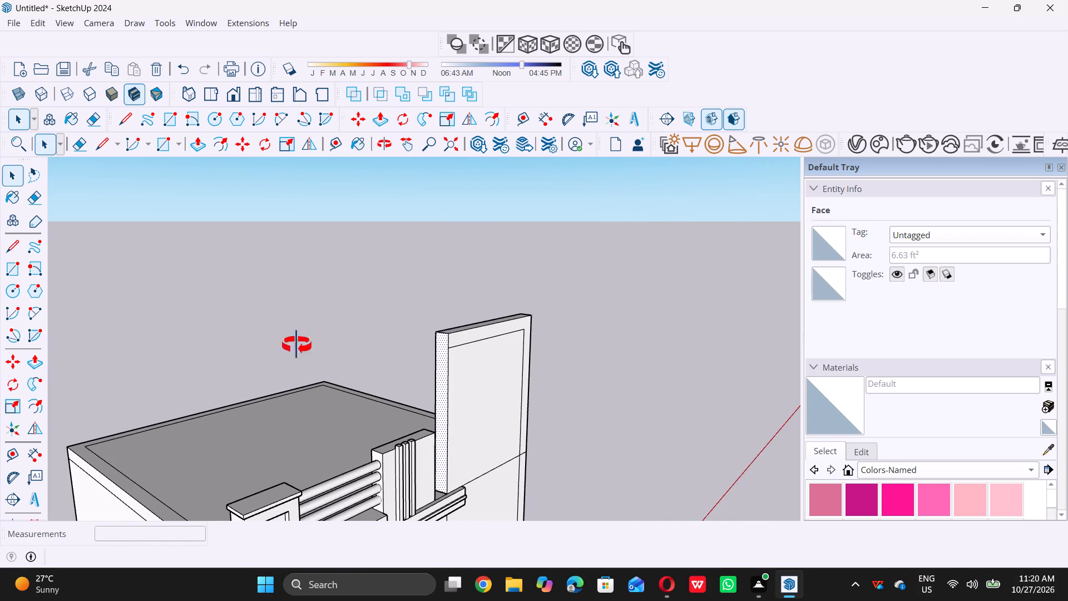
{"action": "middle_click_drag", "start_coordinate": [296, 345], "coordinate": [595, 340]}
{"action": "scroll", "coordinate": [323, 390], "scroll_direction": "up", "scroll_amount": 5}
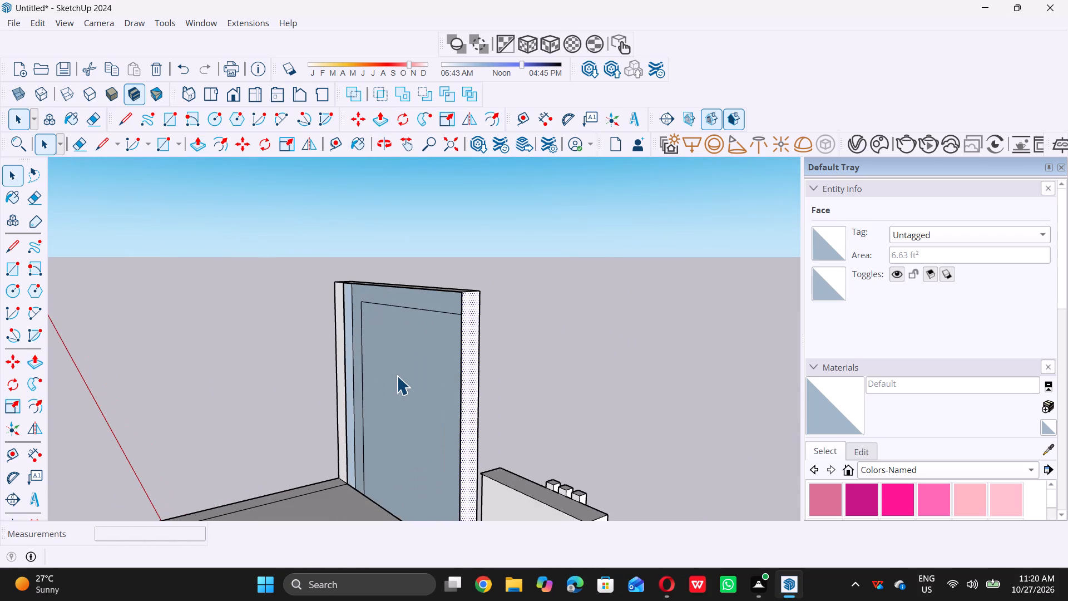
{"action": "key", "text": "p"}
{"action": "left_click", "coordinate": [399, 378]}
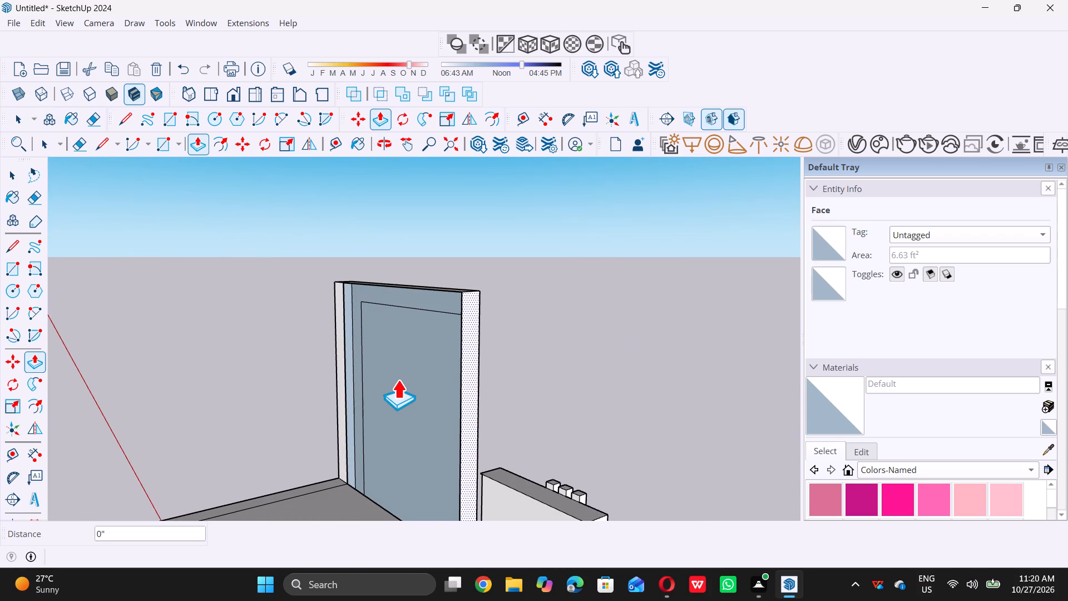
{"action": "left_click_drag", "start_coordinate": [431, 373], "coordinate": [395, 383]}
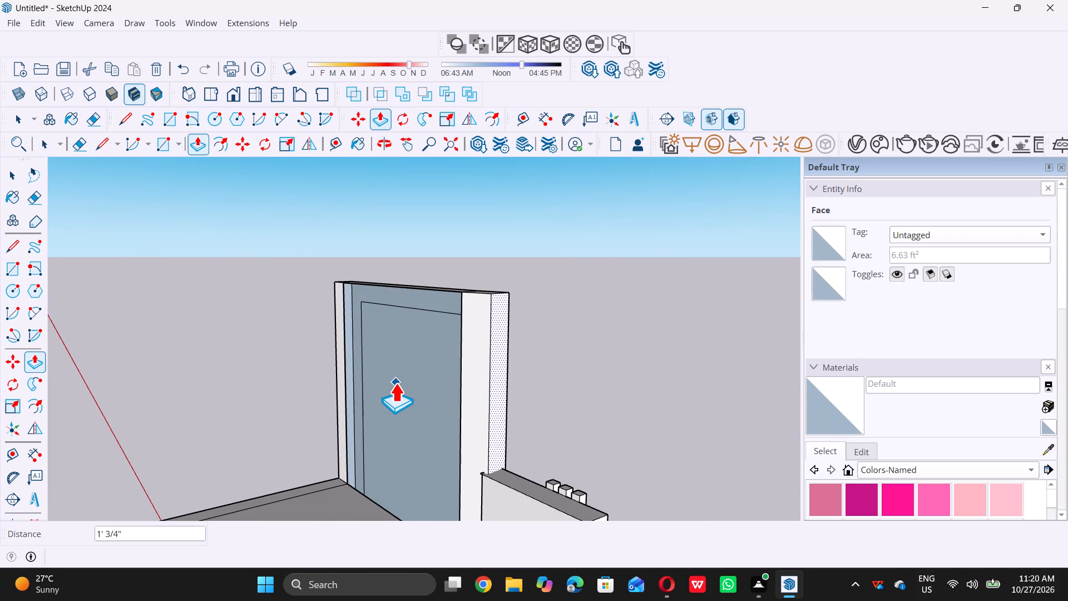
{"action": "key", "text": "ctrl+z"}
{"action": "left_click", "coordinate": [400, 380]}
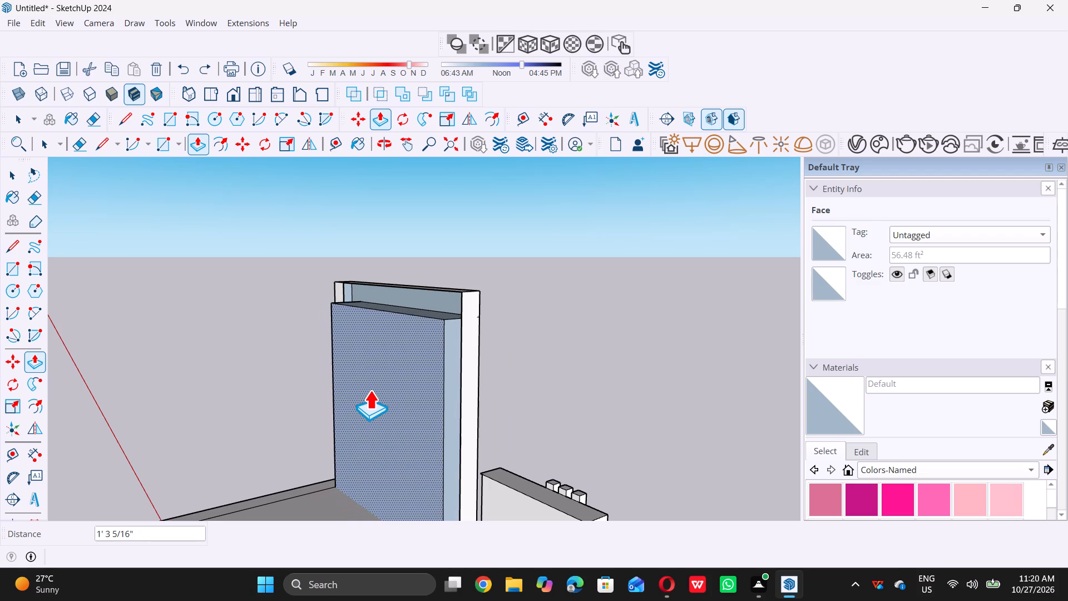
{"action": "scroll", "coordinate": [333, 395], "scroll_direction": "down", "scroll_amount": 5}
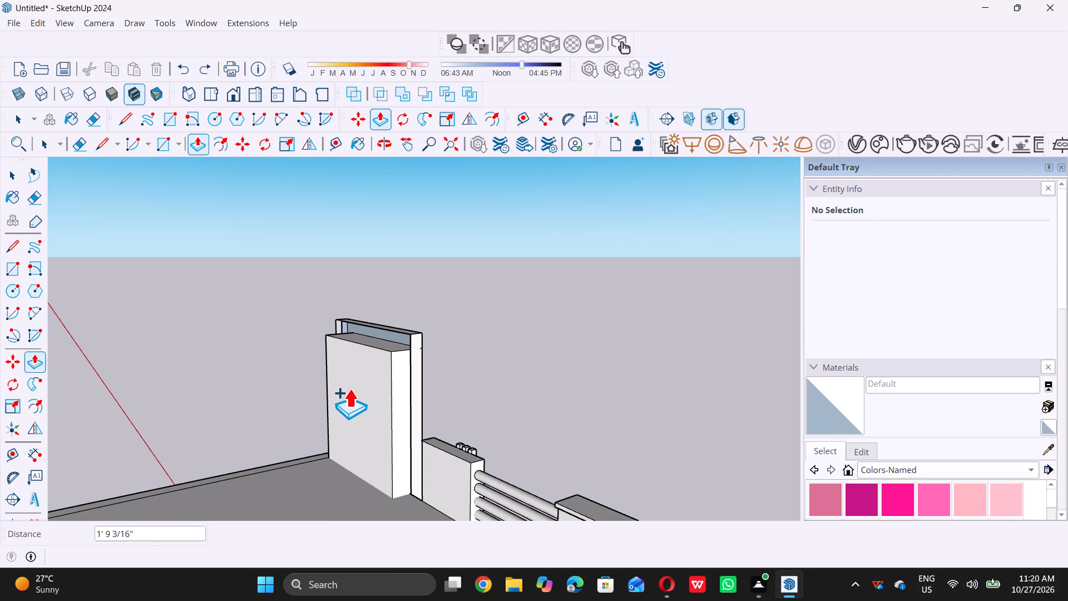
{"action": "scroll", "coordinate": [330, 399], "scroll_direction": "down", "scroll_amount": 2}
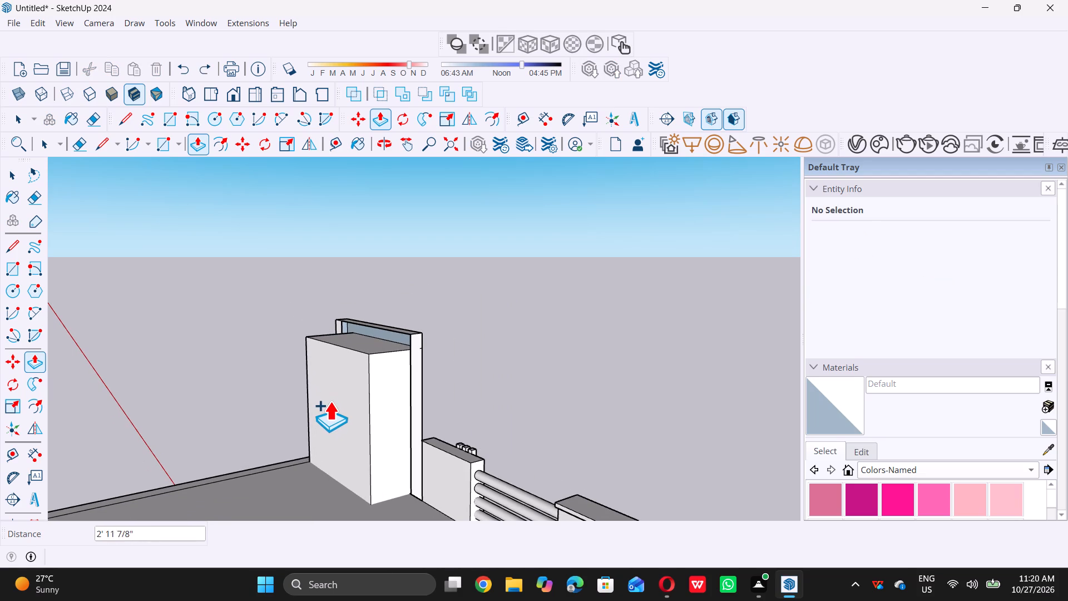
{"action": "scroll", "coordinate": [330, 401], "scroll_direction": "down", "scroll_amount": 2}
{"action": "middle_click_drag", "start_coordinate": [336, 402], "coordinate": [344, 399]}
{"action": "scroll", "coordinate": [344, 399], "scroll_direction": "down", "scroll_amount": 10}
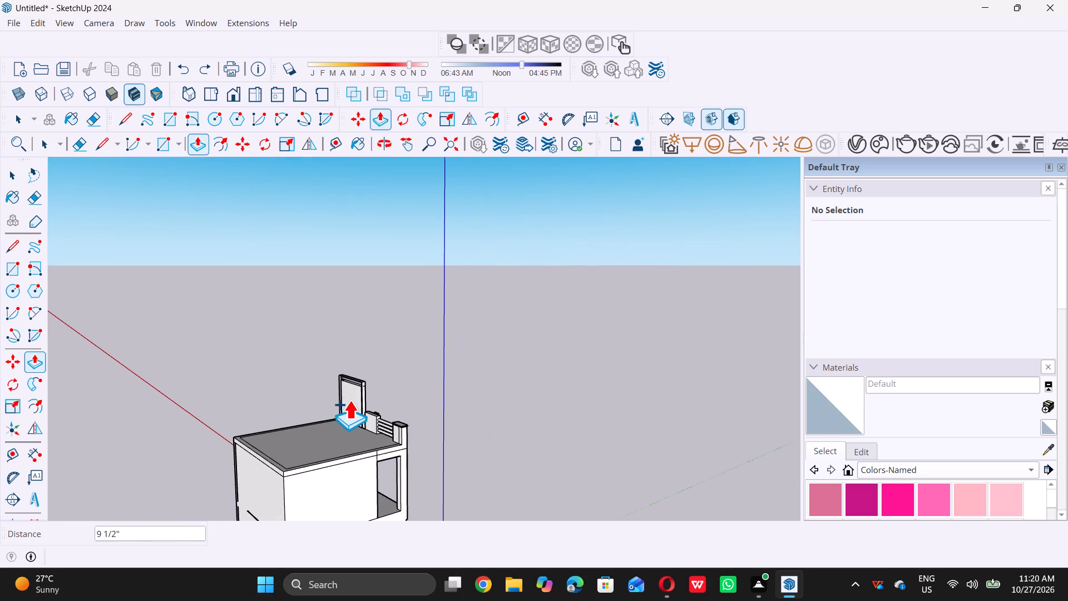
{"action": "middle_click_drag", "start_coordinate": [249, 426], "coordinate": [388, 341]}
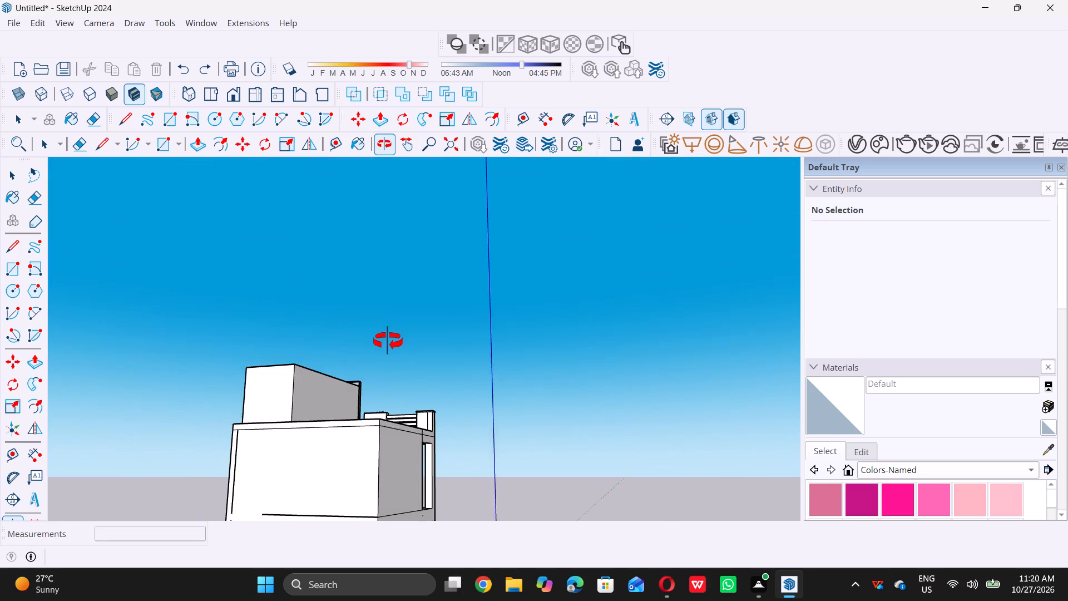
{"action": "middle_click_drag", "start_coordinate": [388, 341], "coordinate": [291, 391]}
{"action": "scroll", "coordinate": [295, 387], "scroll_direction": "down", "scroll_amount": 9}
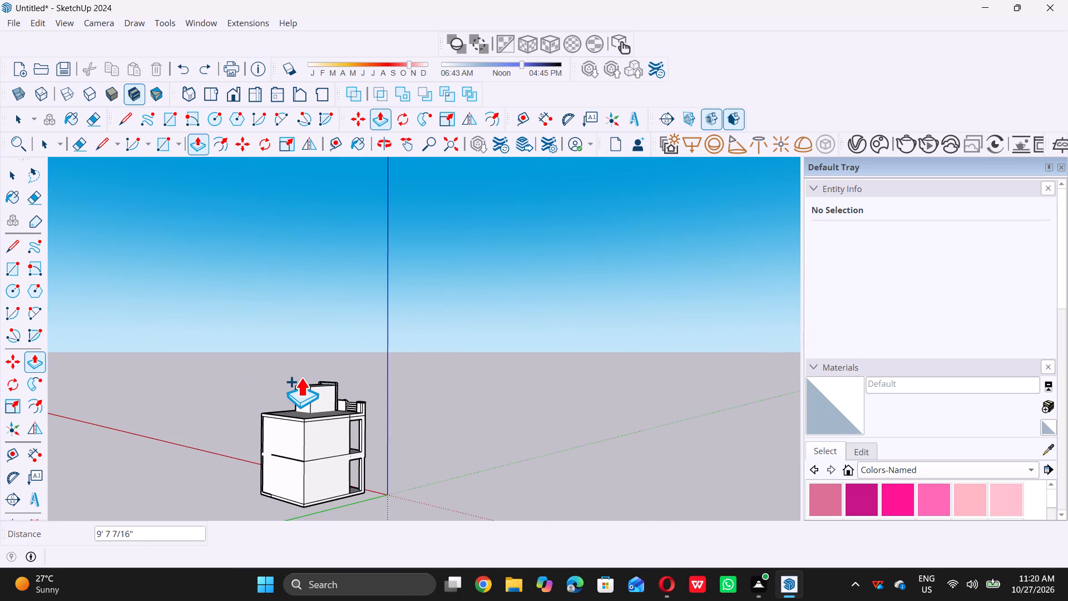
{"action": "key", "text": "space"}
Examine the house's rear corner, the roof and the roof-side of the tall wall.
{"action": "scroll", "coordinate": [312, 385], "scroll_direction": "down", "scroll_amount": 5}
{"action": "middle_click_drag", "start_coordinate": [202, 469], "coordinate": [504, 436]}
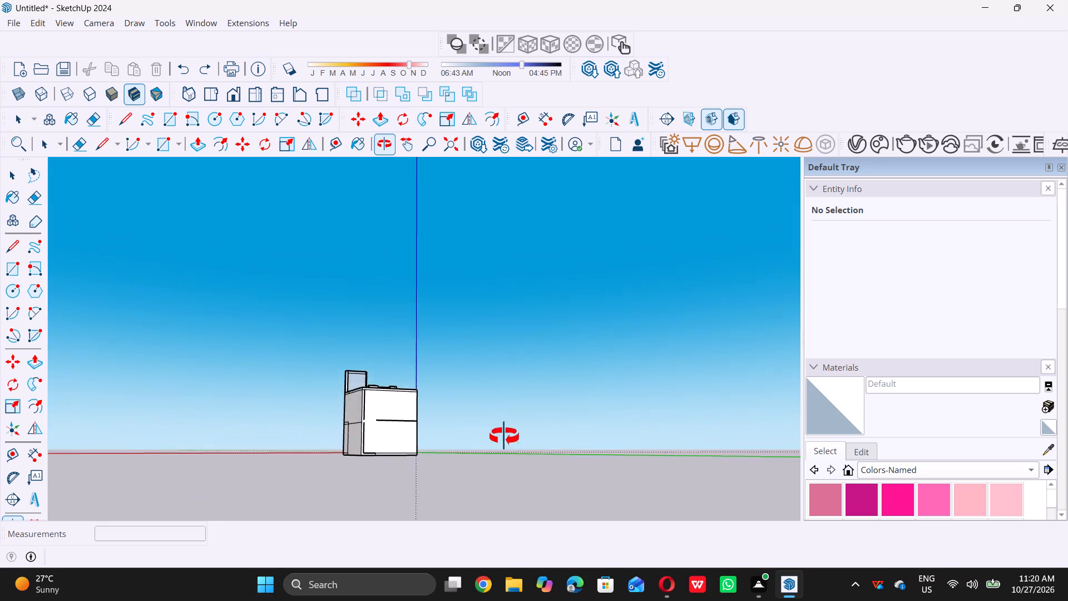
{"action": "middle_click_drag", "start_coordinate": [504, 436], "coordinate": [553, 449]}
{"action": "scroll", "coordinate": [422, 474], "scroll_direction": "up", "scroll_amount": 18}
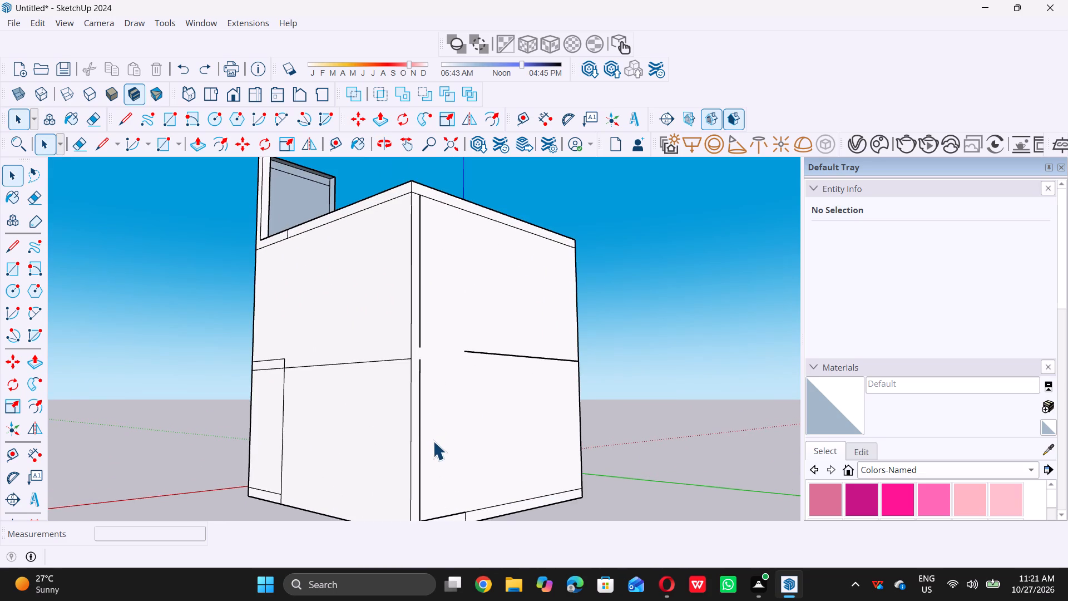
{"action": "scroll", "coordinate": [447, 439], "scroll_direction": "down", "scroll_amount": 13}
{"action": "middle_click_drag", "start_coordinate": [444, 340], "coordinate": [426, 487]}
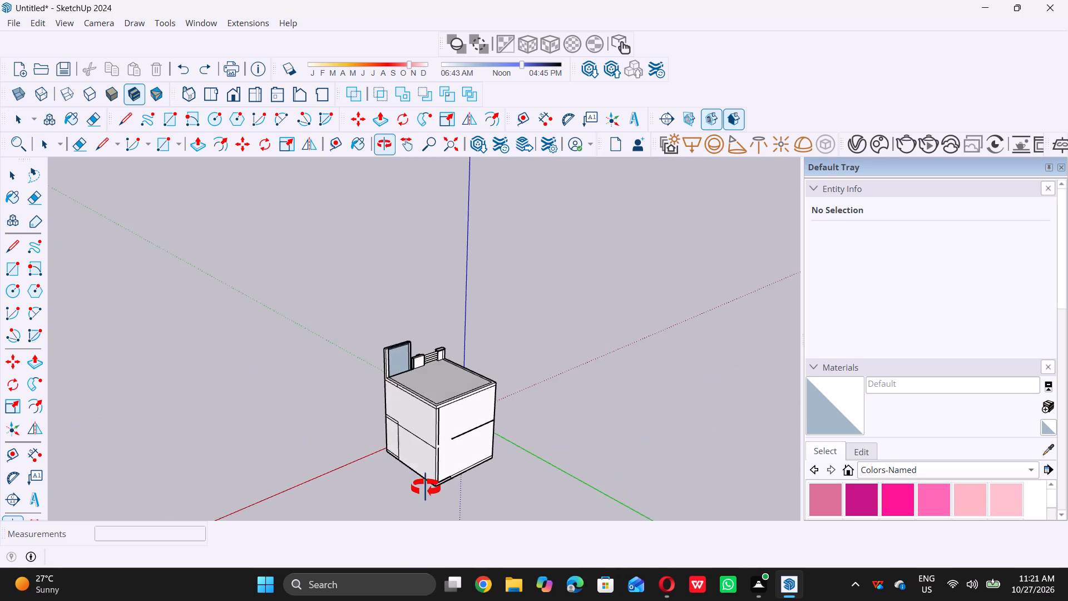
{"action": "middle_click_drag", "start_coordinate": [426, 487], "coordinate": [427, 495]}
{"action": "scroll", "coordinate": [421, 341], "scroll_direction": "up", "scroll_amount": 11}
{"action": "scroll", "coordinate": [373, 392], "scroll_direction": "up", "scroll_amount": 3}
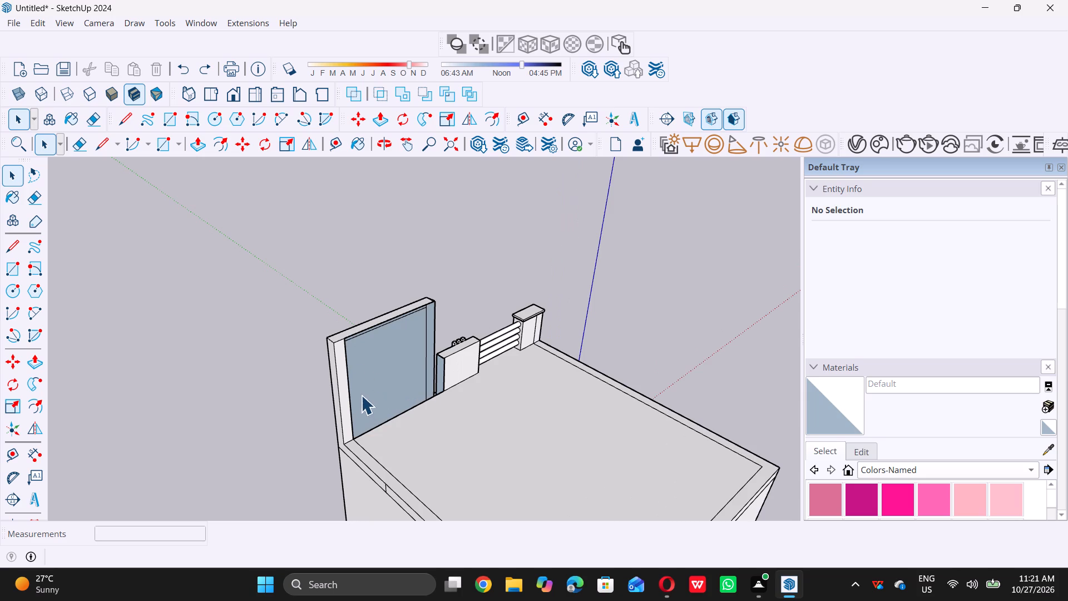
Push/pull the low wall's inner front face 9" to the roof-side face, closing the open end beside the tall wall.
{"action": "middle_click_drag", "start_coordinate": [361, 387], "coordinate": [342, 300]}
{"action": "scroll", "coordinate": [484, 403], "scroll_direction": "up", "scroll_amount": 5}
{"action": "scroll", "coordinate": [387, 347], "scroll_direction": "up", "scroll_amount": 4}
{"action": "scroll", "coordinate": [384, 338], "scroll_direction": "down", "scroll_amount": 1}
{"action": "middle_click_drag", "start_coordinate": [385, 338], "coordinate": [477, 339]}
{"action": "middle_click_drag", "start_coordinate": [446, 334], "coordinate": [374, 327]}
{"action": "scroll", "coordinate": [437, 332], "scroll_direction": "up", "scroll_amount": 1}
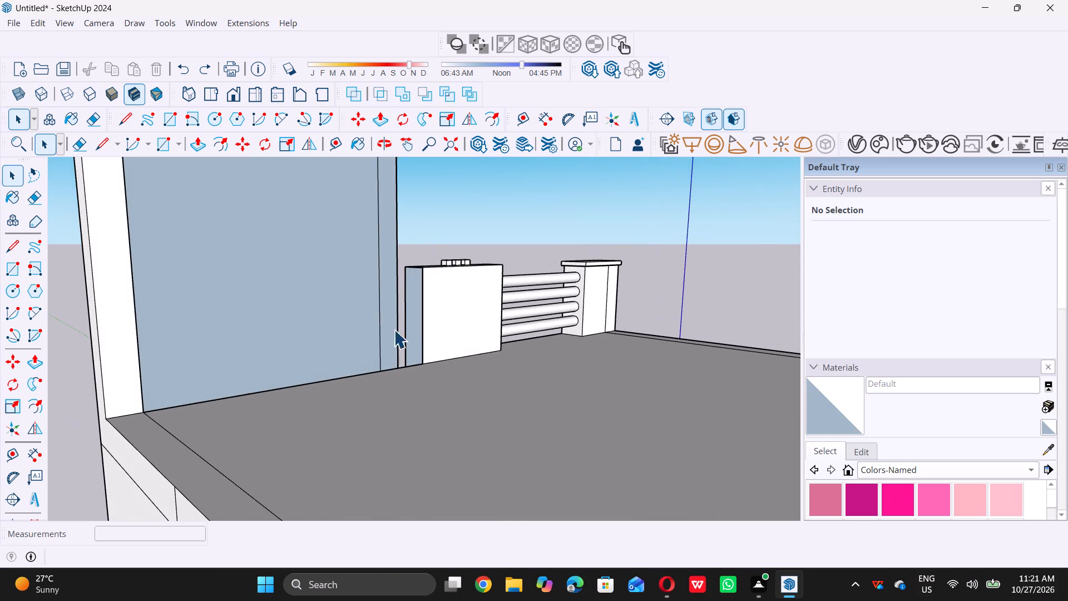
{"action": "scroll", "coordinate": [415, 329], "scroll_direction": "up", "scroll_amount": 13}
{"action": "double_click", "coordinate": [413, 314]}
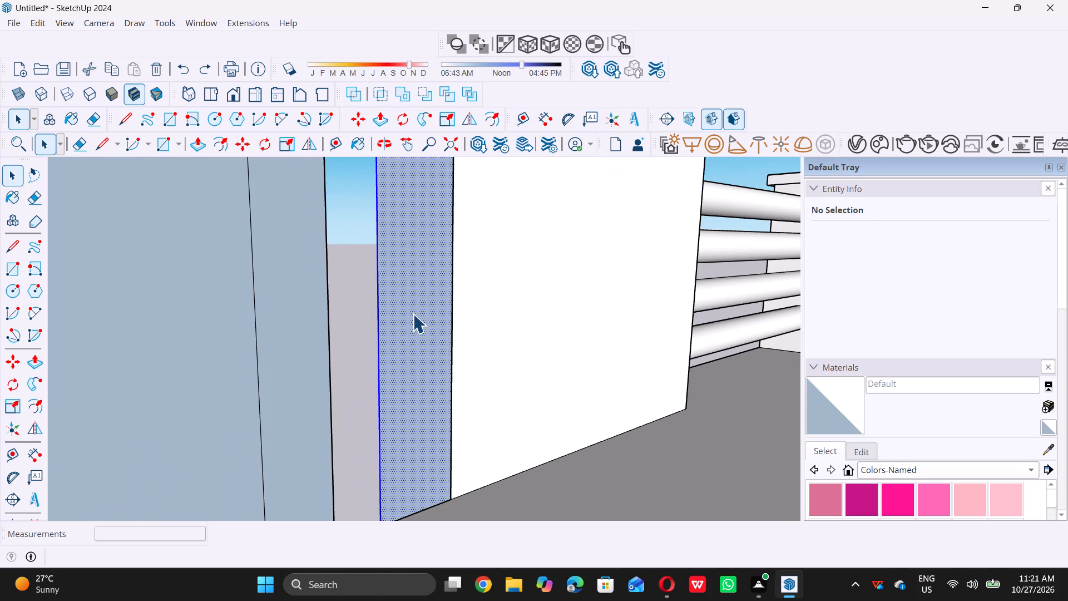
{"action": "key", "text": "p"}
{"action": "left_click", "coordinate": [413, 314]}
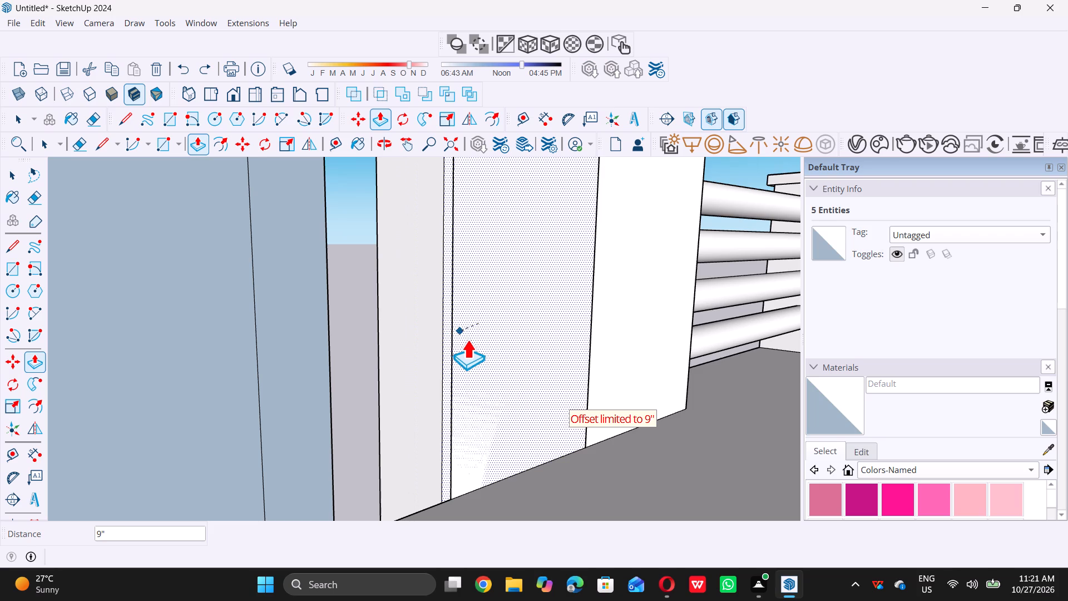
{"action": "left_click", "coordinate": [449, 363]}
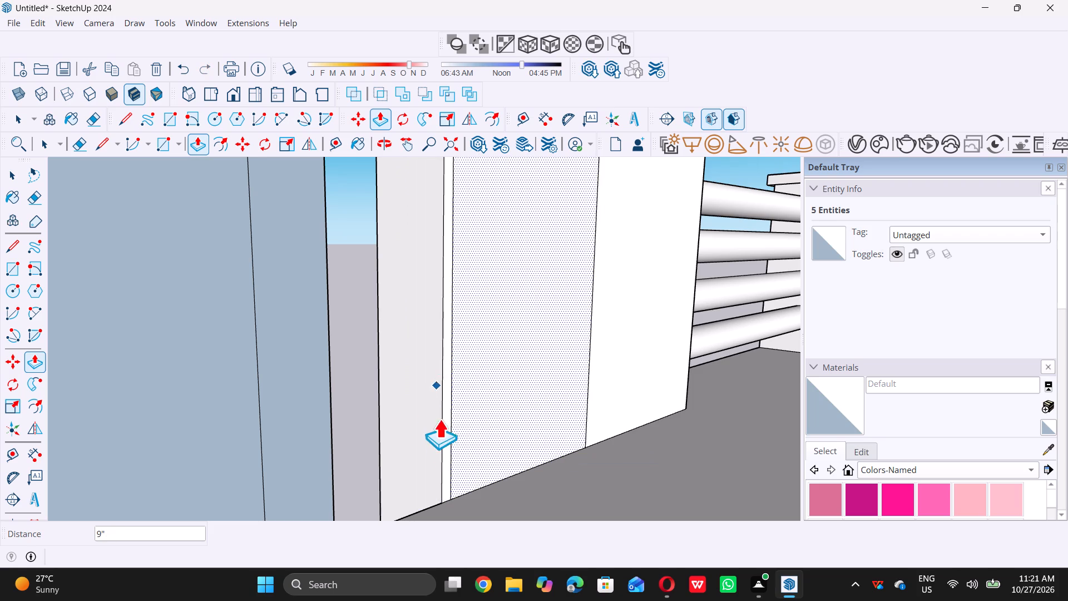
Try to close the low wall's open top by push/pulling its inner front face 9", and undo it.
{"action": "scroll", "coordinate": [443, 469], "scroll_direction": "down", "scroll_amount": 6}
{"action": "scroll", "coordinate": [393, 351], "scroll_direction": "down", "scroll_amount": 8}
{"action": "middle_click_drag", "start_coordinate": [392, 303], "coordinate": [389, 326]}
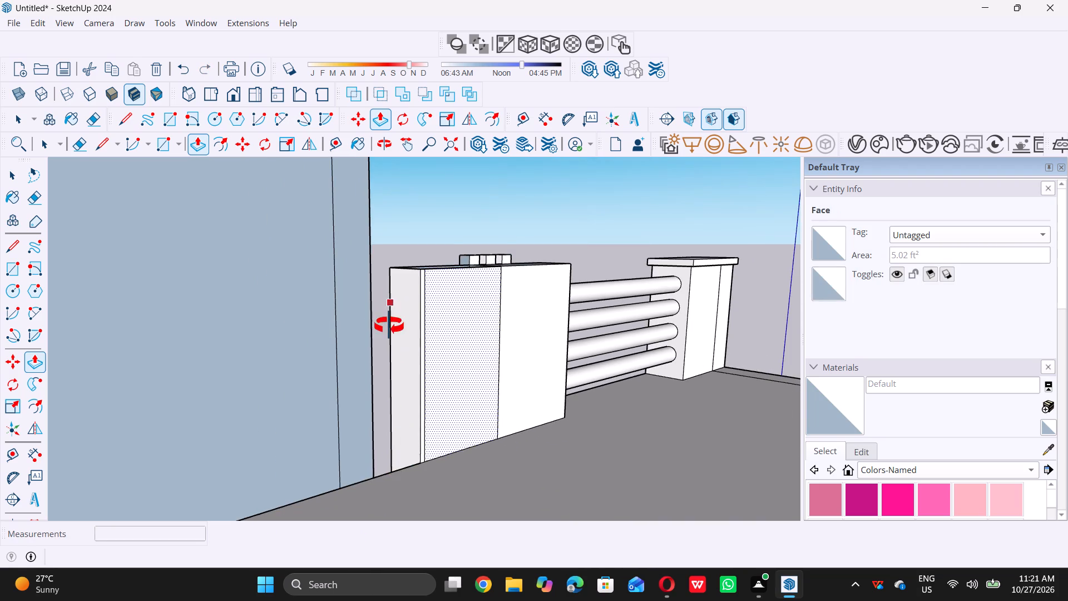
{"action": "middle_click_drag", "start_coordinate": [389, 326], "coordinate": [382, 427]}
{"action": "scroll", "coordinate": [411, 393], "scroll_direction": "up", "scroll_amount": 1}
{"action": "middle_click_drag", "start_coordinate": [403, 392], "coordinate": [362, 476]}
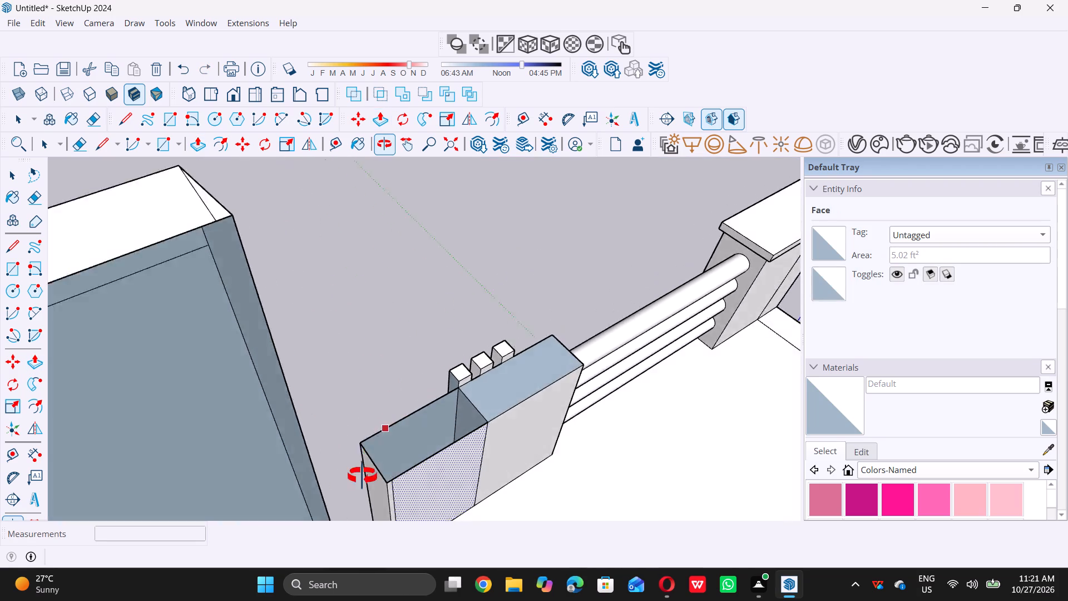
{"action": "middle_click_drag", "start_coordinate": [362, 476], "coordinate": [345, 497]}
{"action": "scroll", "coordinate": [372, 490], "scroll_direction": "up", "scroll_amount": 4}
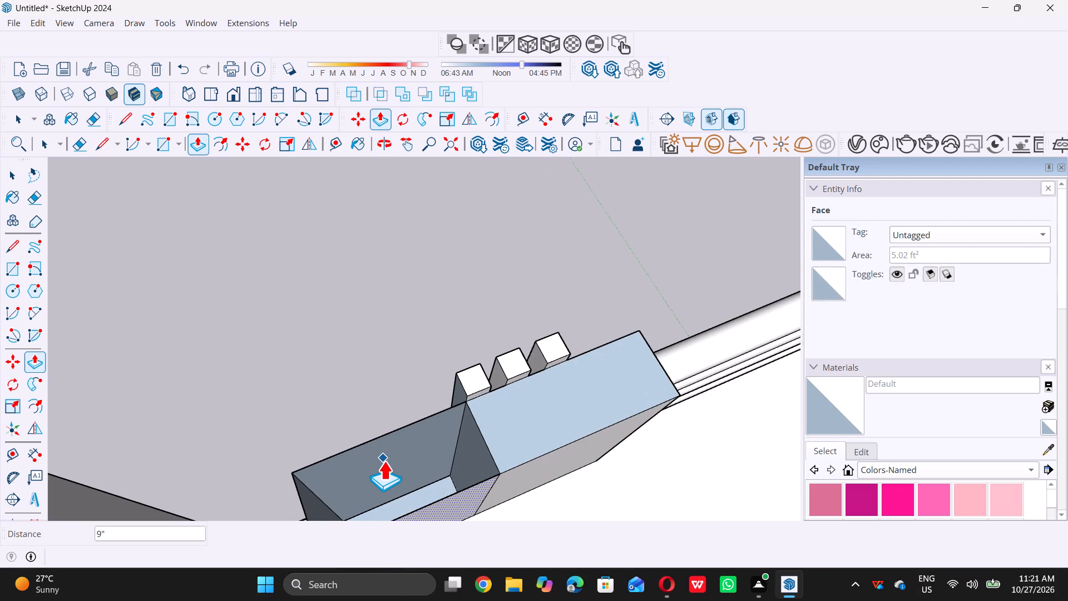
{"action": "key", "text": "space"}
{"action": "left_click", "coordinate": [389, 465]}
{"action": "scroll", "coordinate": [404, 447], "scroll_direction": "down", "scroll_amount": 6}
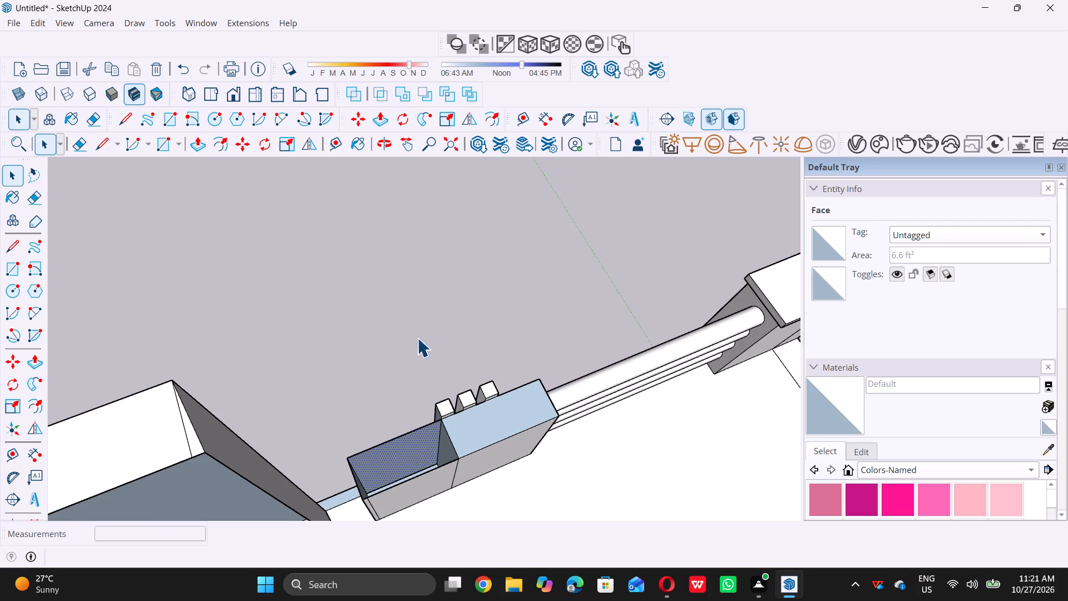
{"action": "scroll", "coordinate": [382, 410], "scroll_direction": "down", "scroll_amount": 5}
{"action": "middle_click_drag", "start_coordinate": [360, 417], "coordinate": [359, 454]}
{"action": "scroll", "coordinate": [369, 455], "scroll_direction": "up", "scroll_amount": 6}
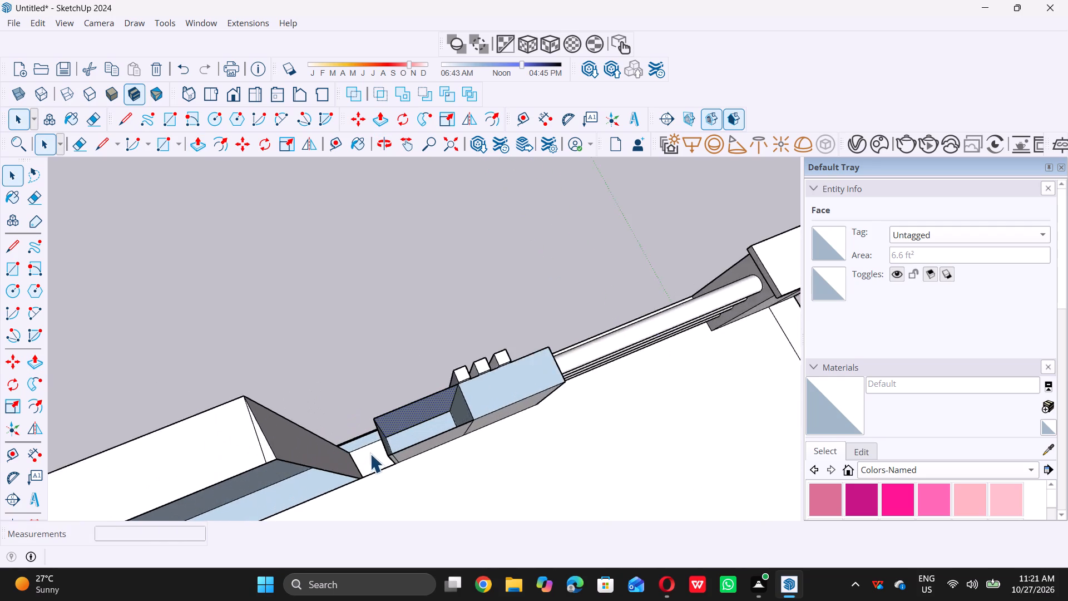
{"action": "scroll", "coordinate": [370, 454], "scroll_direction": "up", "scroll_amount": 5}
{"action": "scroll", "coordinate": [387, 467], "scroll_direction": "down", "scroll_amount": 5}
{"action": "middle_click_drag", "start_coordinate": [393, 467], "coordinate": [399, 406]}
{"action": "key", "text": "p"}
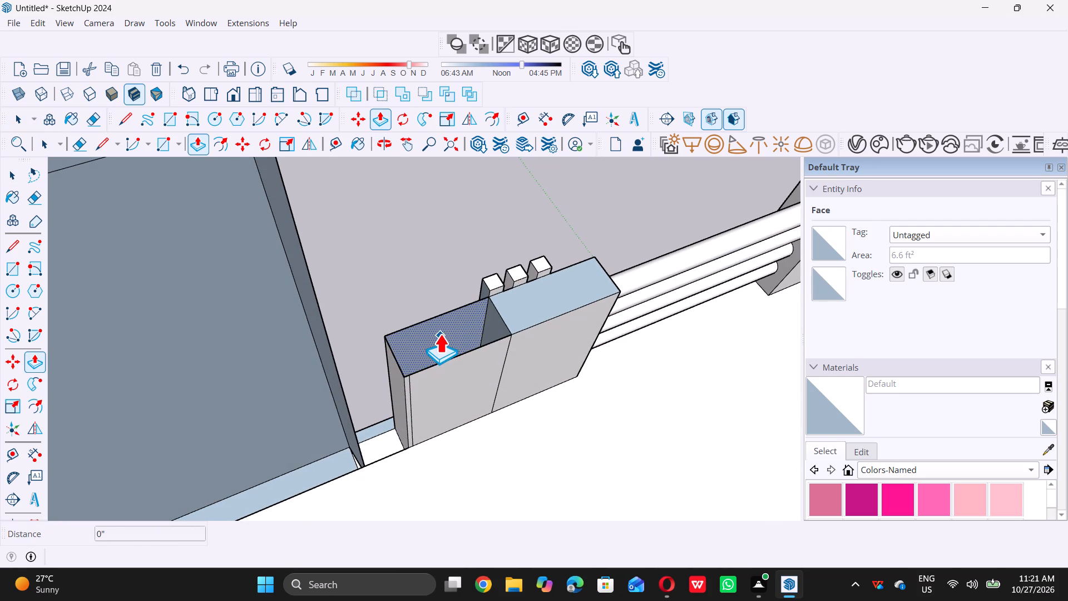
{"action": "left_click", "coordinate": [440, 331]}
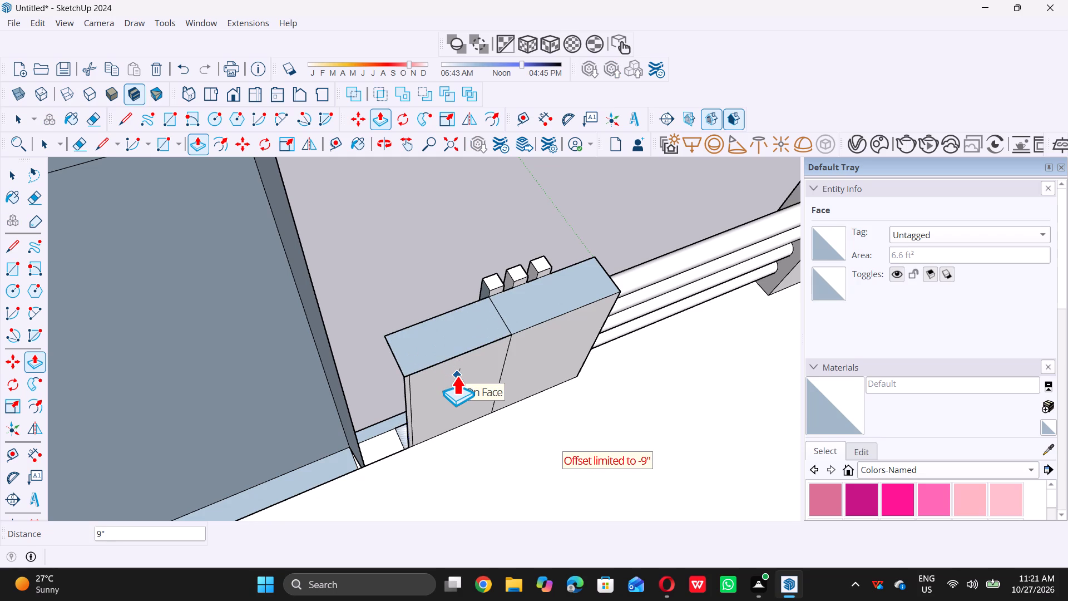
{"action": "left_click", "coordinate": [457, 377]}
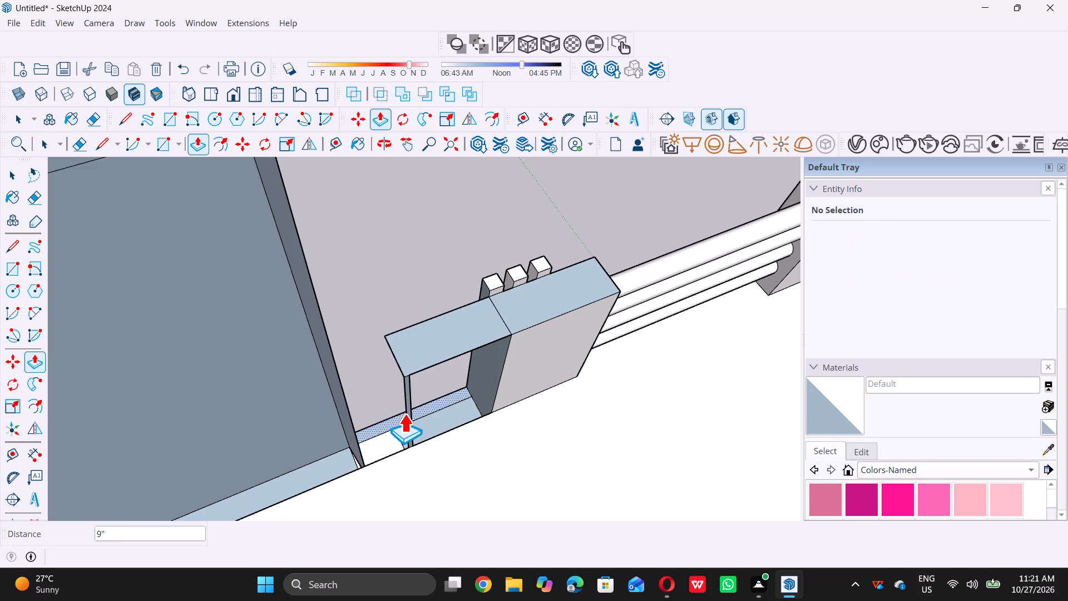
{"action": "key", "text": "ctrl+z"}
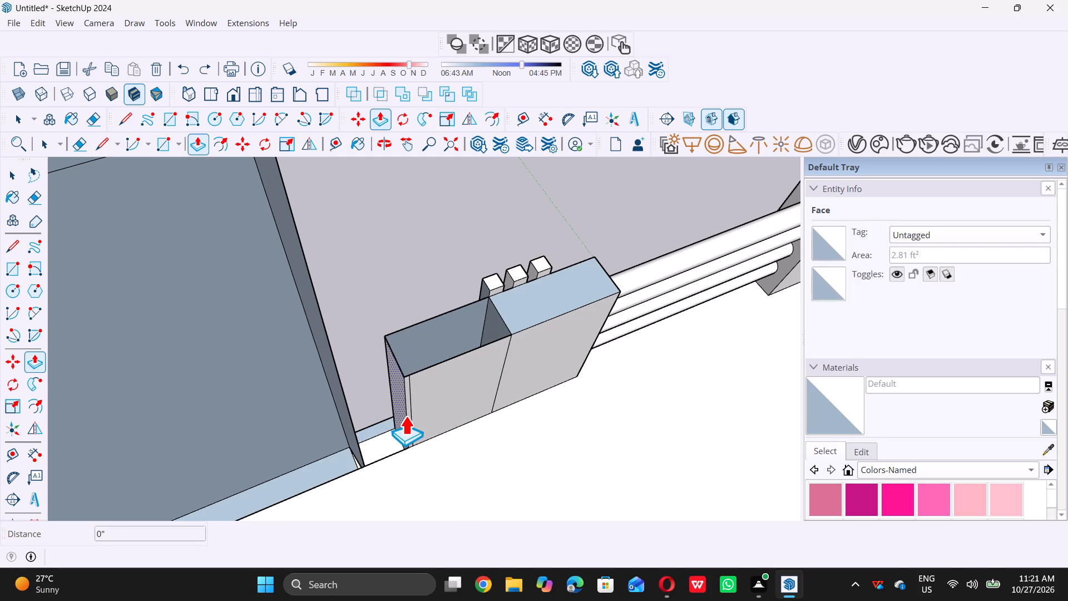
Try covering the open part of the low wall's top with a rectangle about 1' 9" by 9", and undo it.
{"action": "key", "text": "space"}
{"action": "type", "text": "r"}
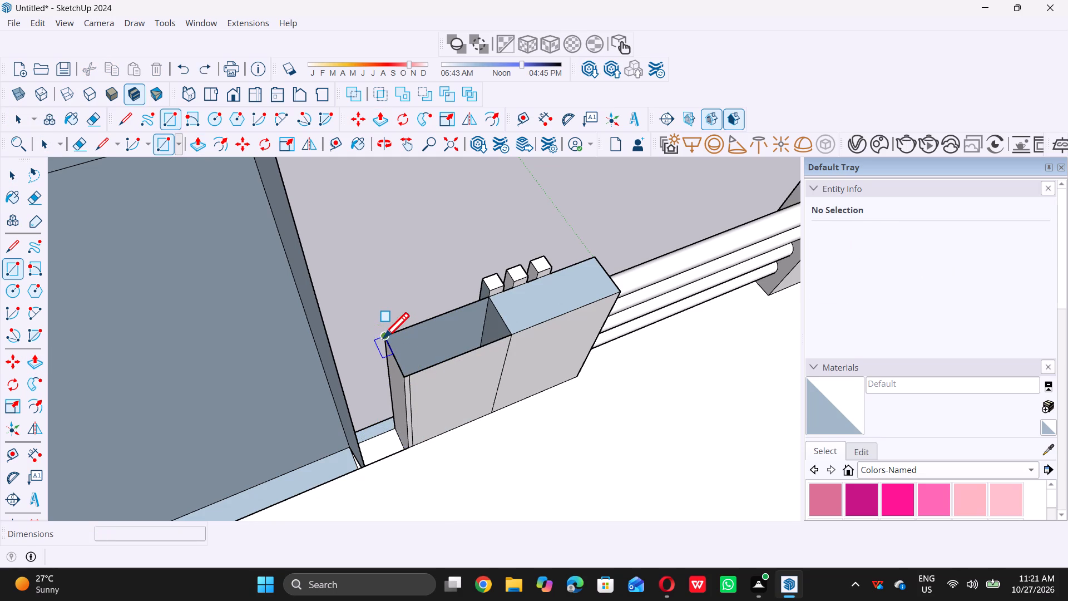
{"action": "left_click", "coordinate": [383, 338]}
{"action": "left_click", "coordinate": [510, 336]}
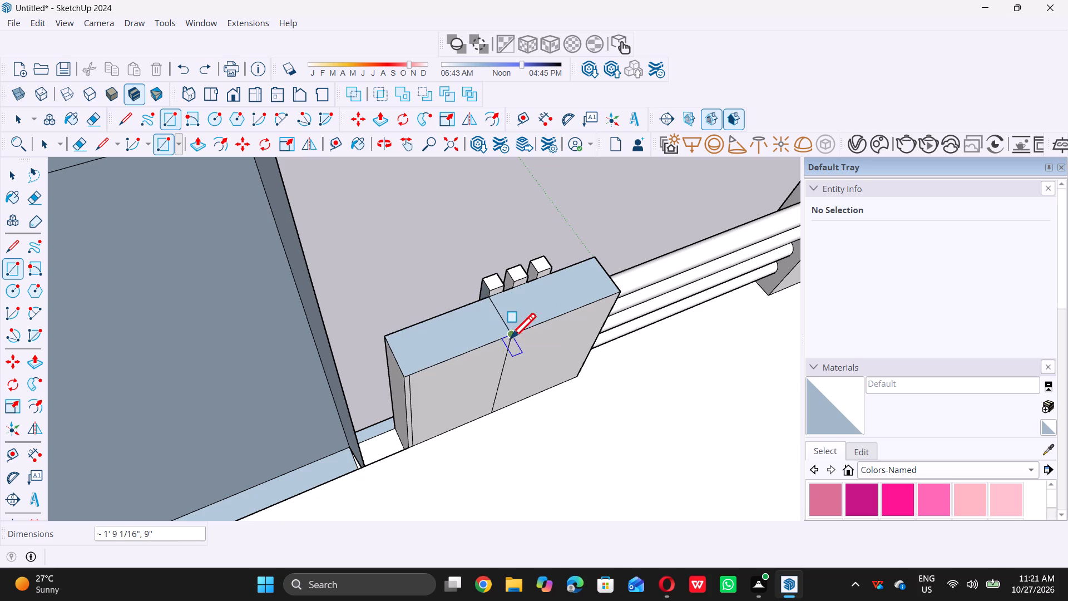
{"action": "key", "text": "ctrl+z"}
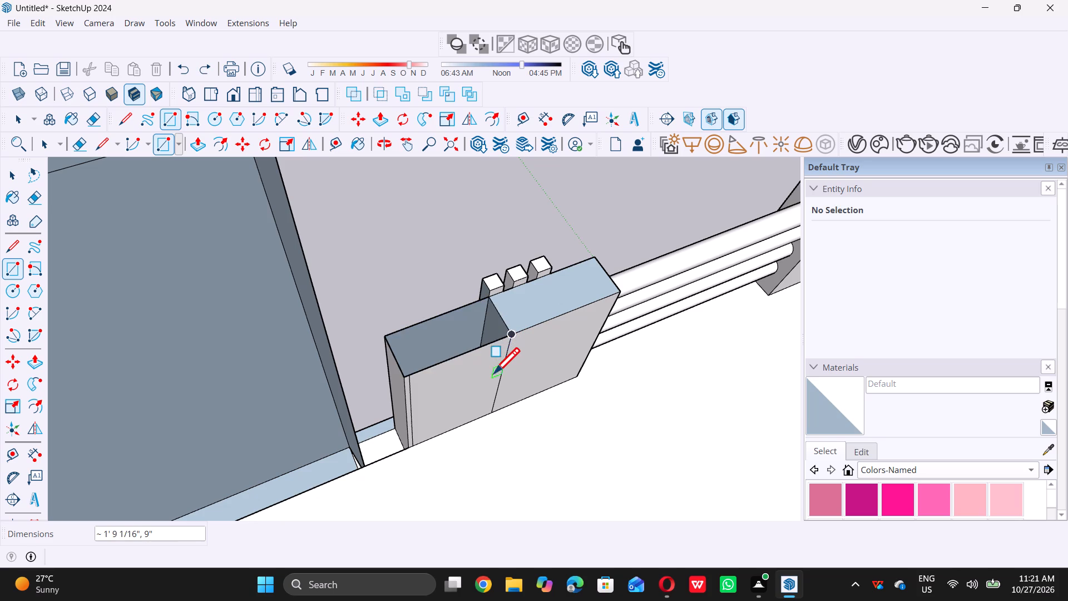
Draw a rectangle about 3' 8 5/16" by 9" over the low wall's entire top to close it.
{"action": "left_click", "coordinate": [387, 334]}
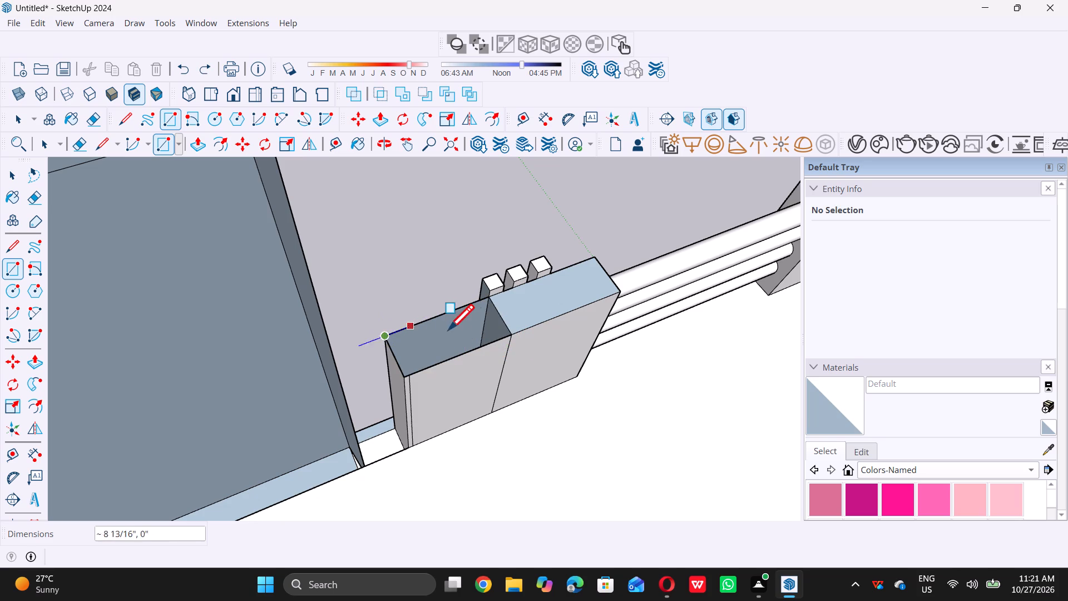
{"action": "left_click", "coordinate": [618, 295]}
{"action": "key", "text": "space"}
Draw a rectangle about 8' by 7' 2 1/16" over the tall wall's open roof-side face to close it.
{"action": "scroll", "coordinate": [467, 417], "scroll_direction": "down", "scroll_amount": 12}
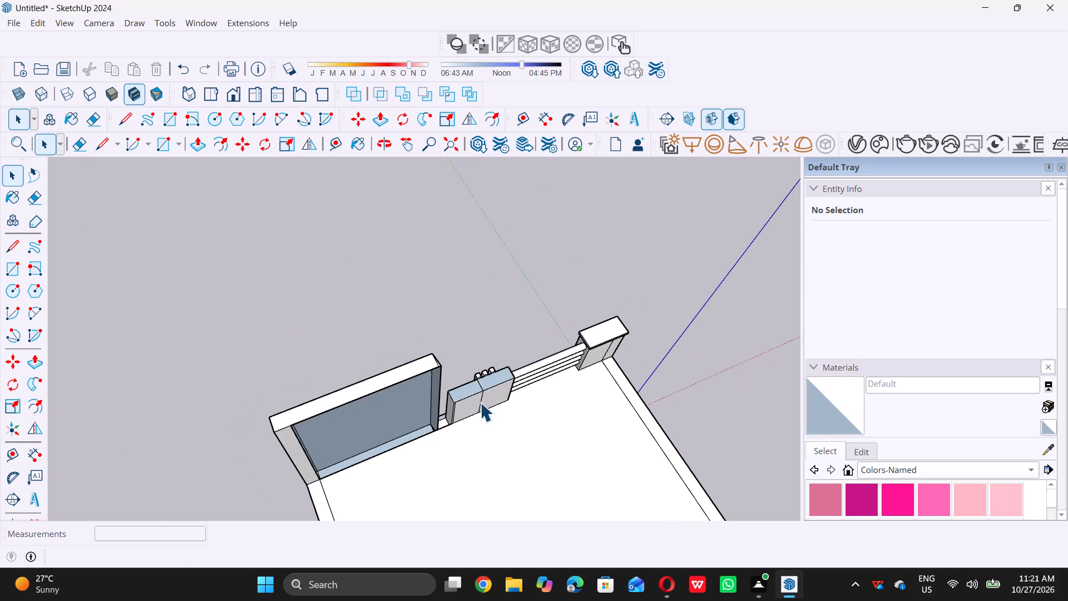
{"action": "middle_click_drag", "start_coordinate": [388, 399], "coordinate": [358, 240]}
{"action": "middle_click_drag", "start_coordinate": [355, 311], "coordinate": [335, 281]}
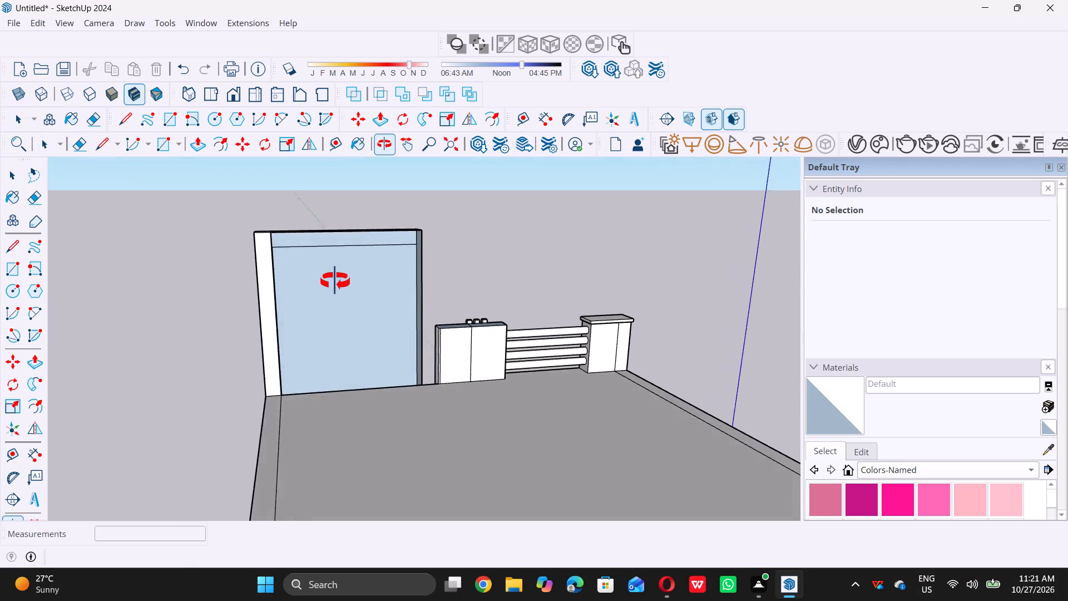
{"action": "middle_click_drag", "start_coordinate": [335, 281], "coordinate": [325, 253]}
{"action": "scroll", "coordinate": [323, 259], "scroll_direction": "up", "scroll_amount": 2}
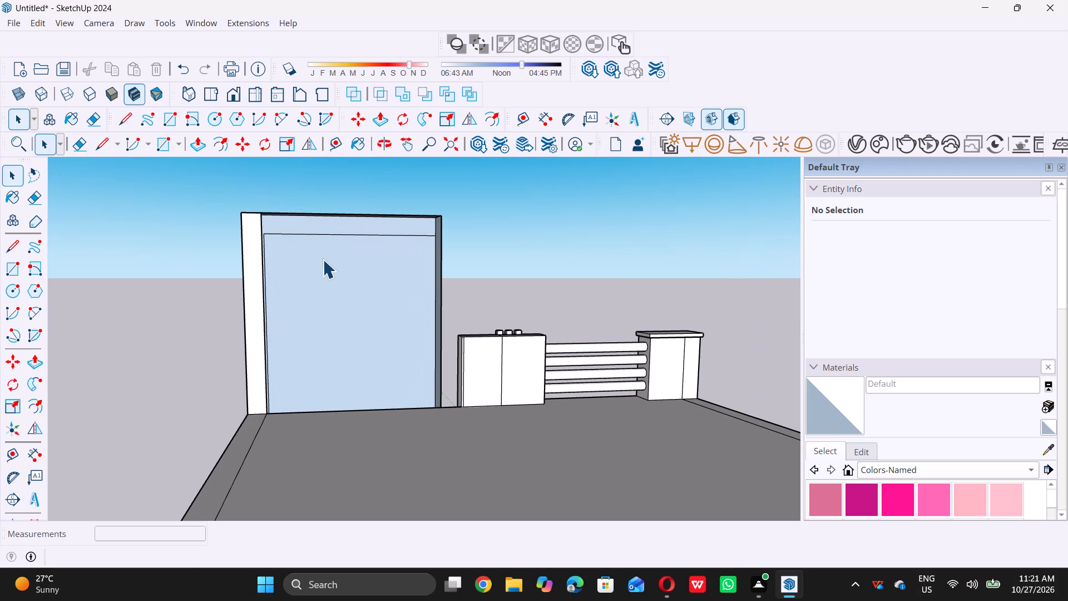
{"action": "key", "text": "r"}
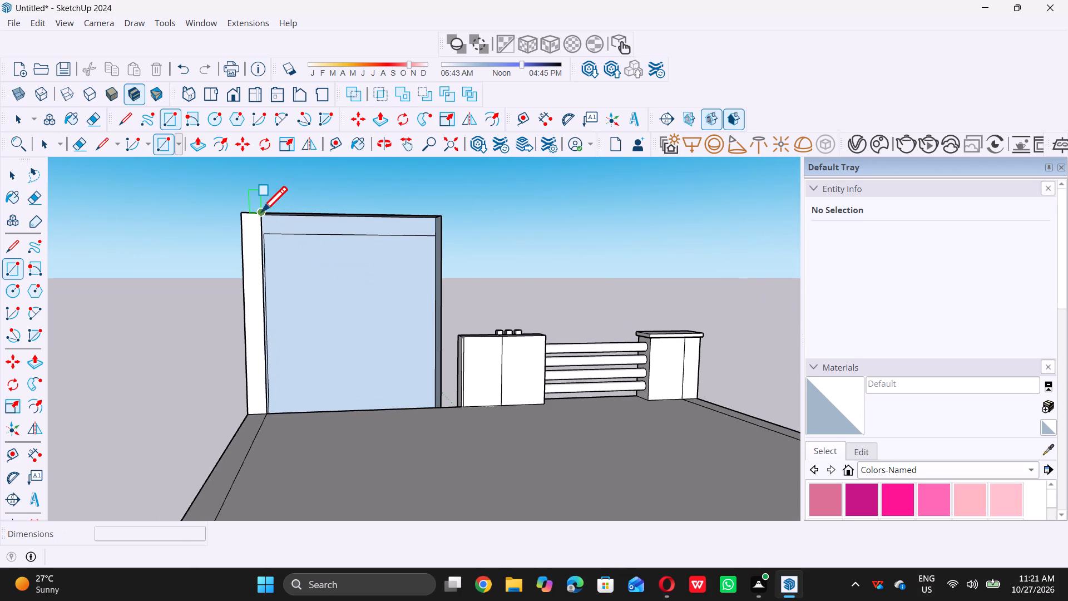
{"action": "left_click", "coordinate": [261, 213]}
{"action": "left_click", "coordinate": [439, 407]}
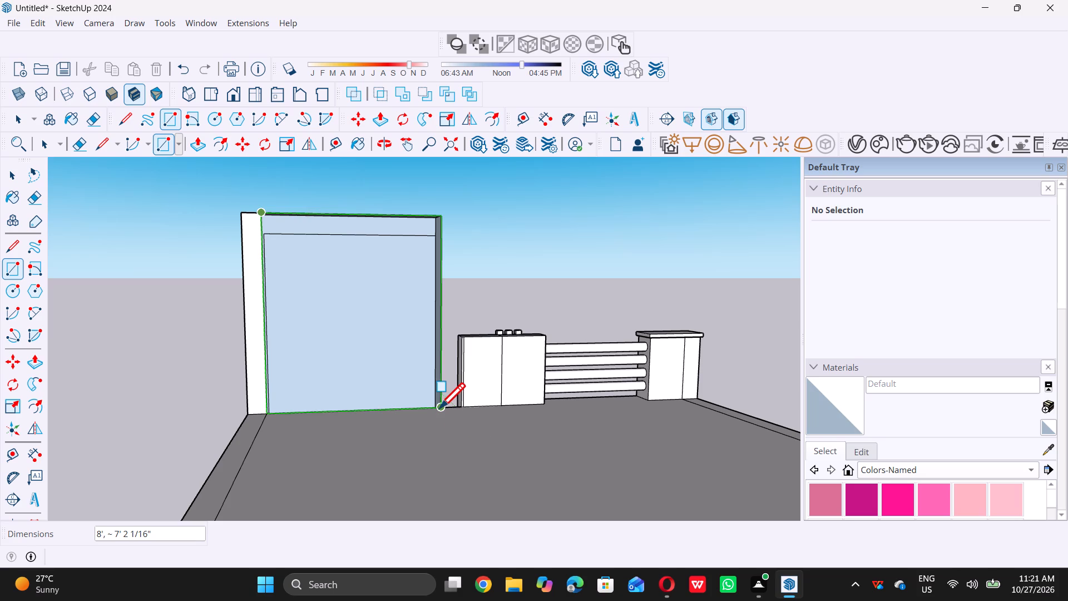
Delete the slanted edge at the top of the tall wall's narrow end facing the low wall, removing the skewed end faces.
{"action": "scroll", "coordinate": [427, 429], "scroll_direction": "down", "scroll_amount": 9}
{"action": "middle_click_drag", "start_coordinate": [309, 355], "coordinate": [288, 516]}
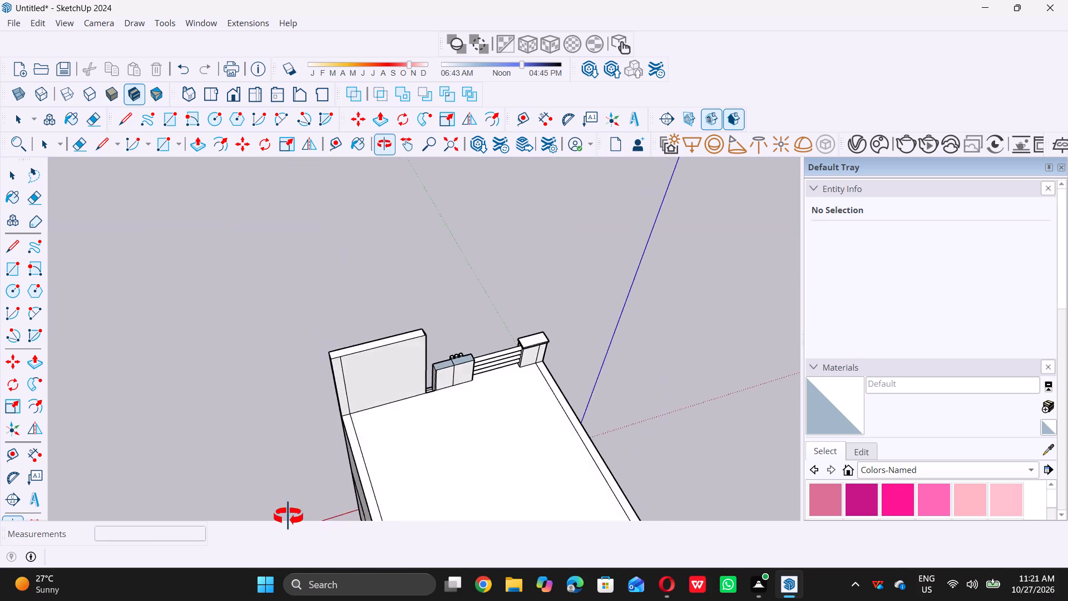
{"action": "middle_click_drag", "start_coordinate": [288, 516], "coordinate": [40, 367]}
{"action": "middle_click_drag", "start_coordinate": [383, 342], "coordinate": [394, 437]}
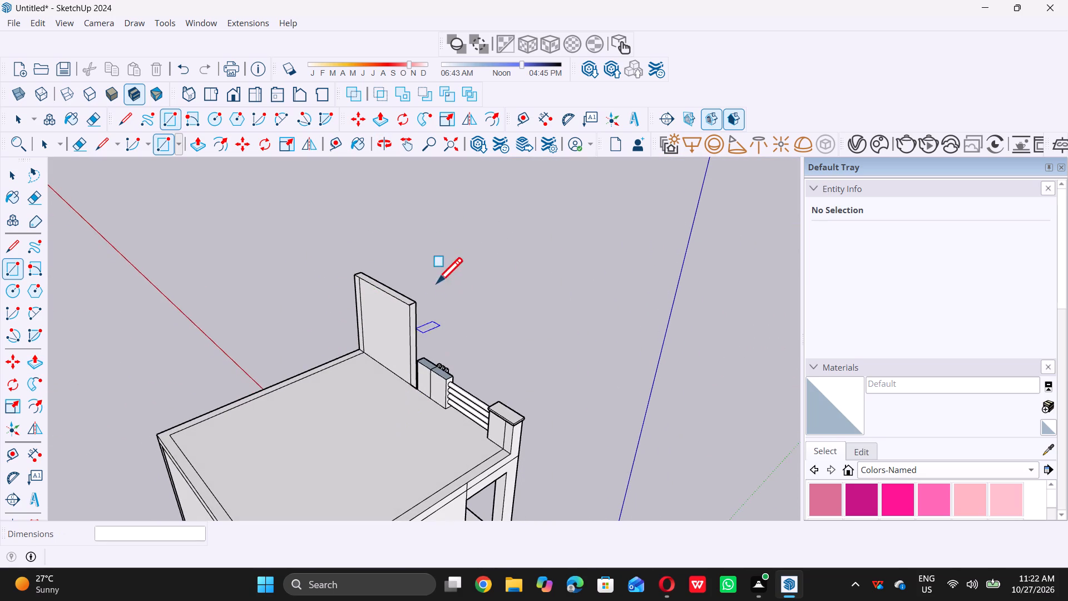
{"action": "scroll", "coordinate": [435, 283], "scroll_direction": "up", "scroll_amount": 6}
{"action": "scroll", "coordinate": [415, 327], "scroll_direction": "up", "scroll_amount": 6}
{"action": "middle_click_drag", "start_coordinate": [408, 265], "coordinate": [427, 299]}
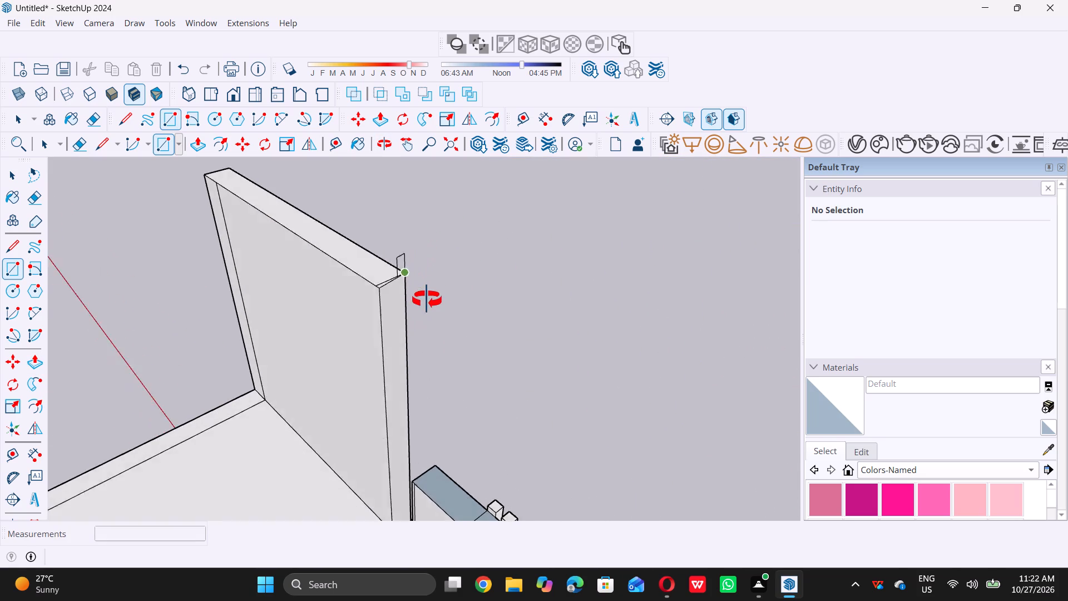
{"action": "middle_click_drag", "start_coordinate": [427, 299], "coordinate": [437, 306]}
{"action": "middle_click_drag", "start_coordinate": [369, 331], "coordinate": [394, 341]}
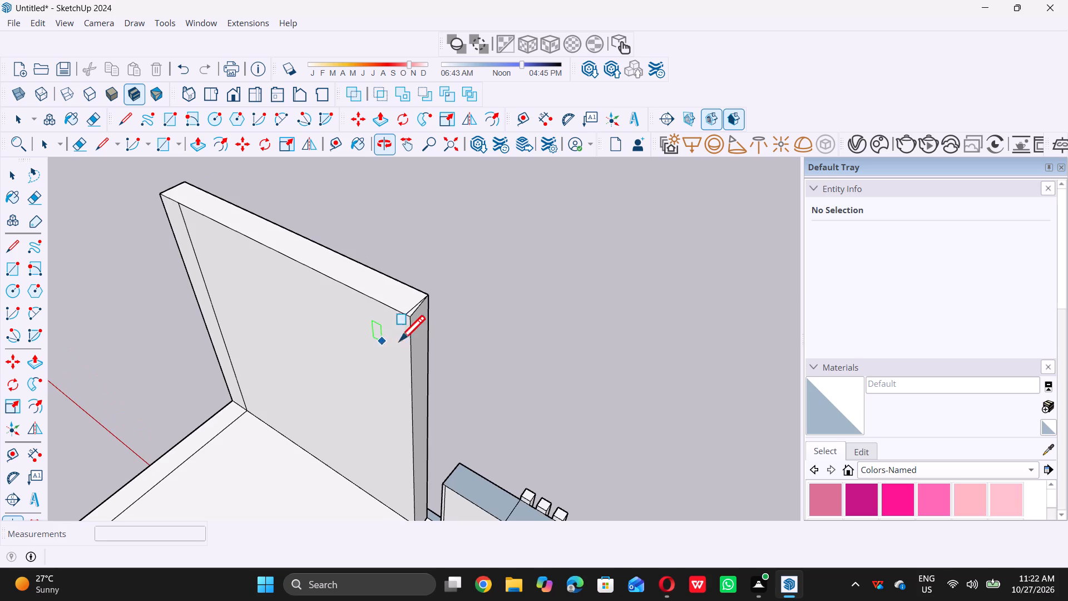
{"action": "scroll", "coordinate": [419, 329], "scroll_direction": "up", "scroll_amount": 9}
{"action": "key", "text": "space"}
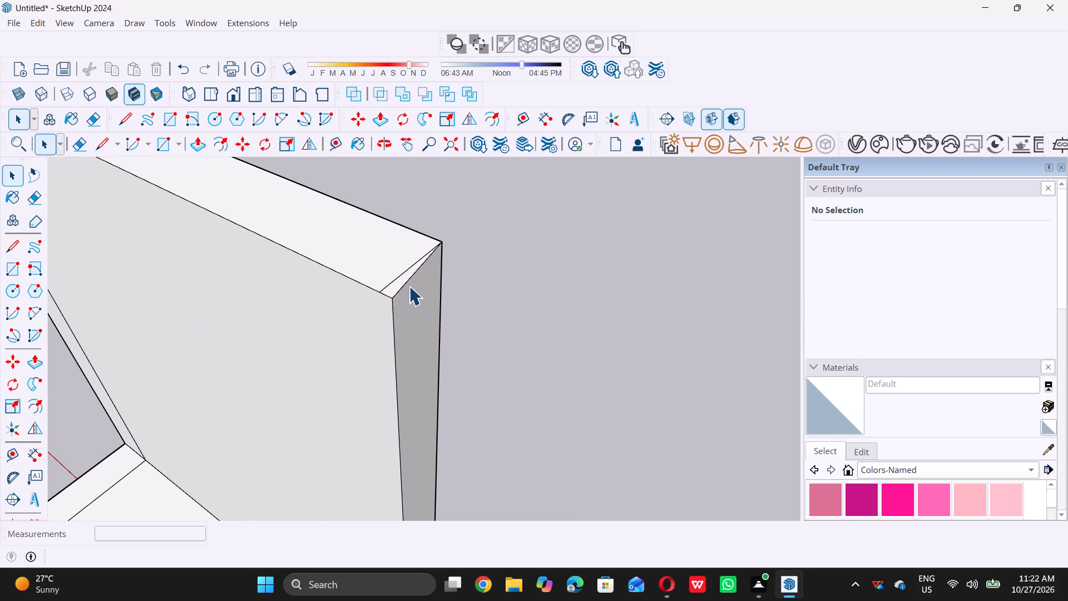
{"action": "double_click", "coordinate": [406, 285]}
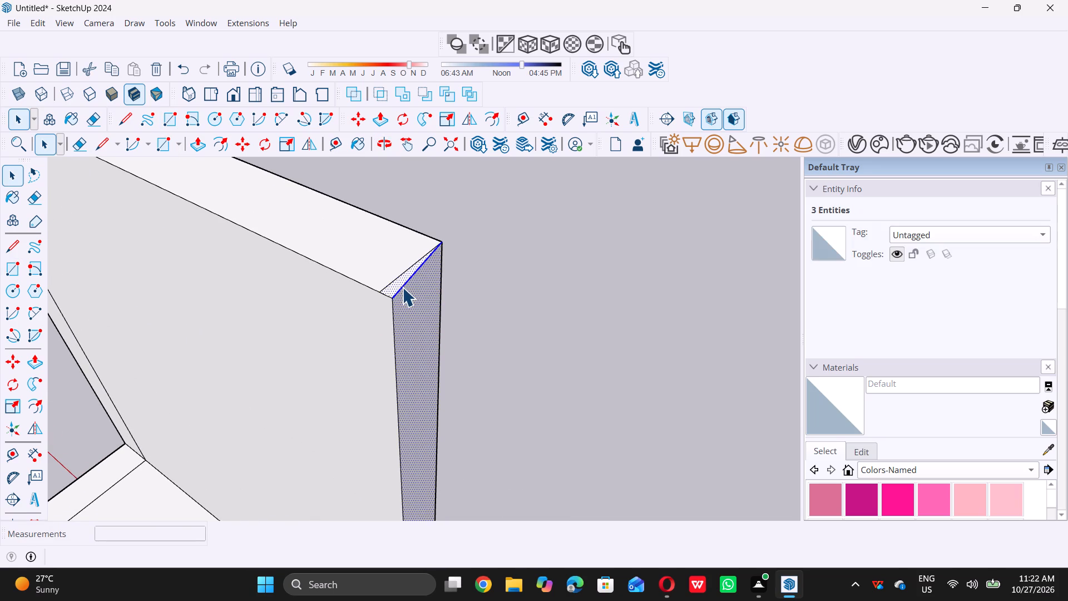
{"action": "left_click", "coordinate": [495, 256]}
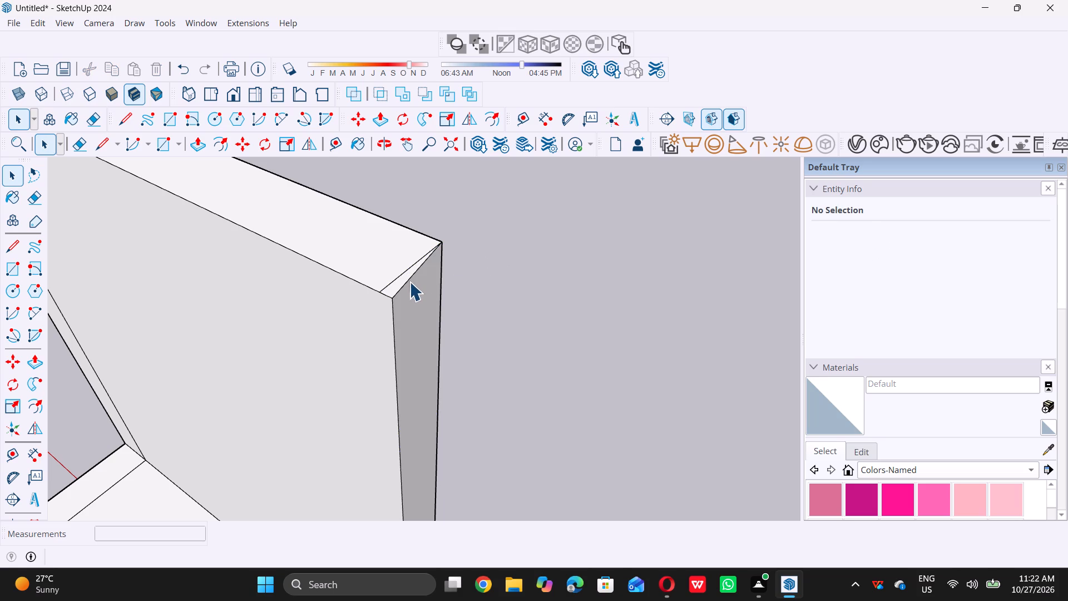
{"action": "left_click", "coordinate": [408, 281]}
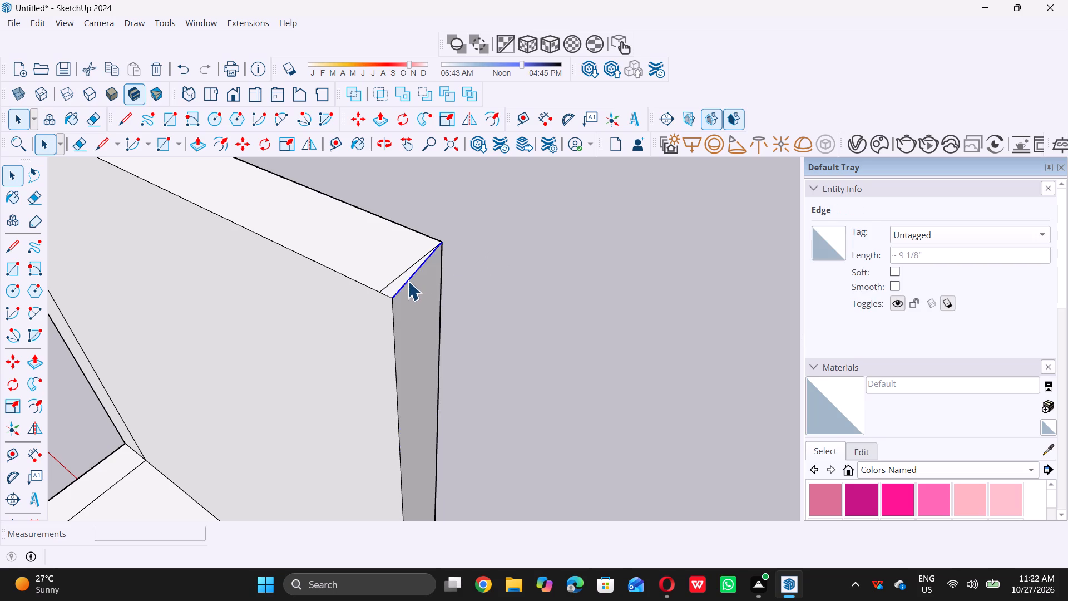
{"action": "key", "text": "Delete"}
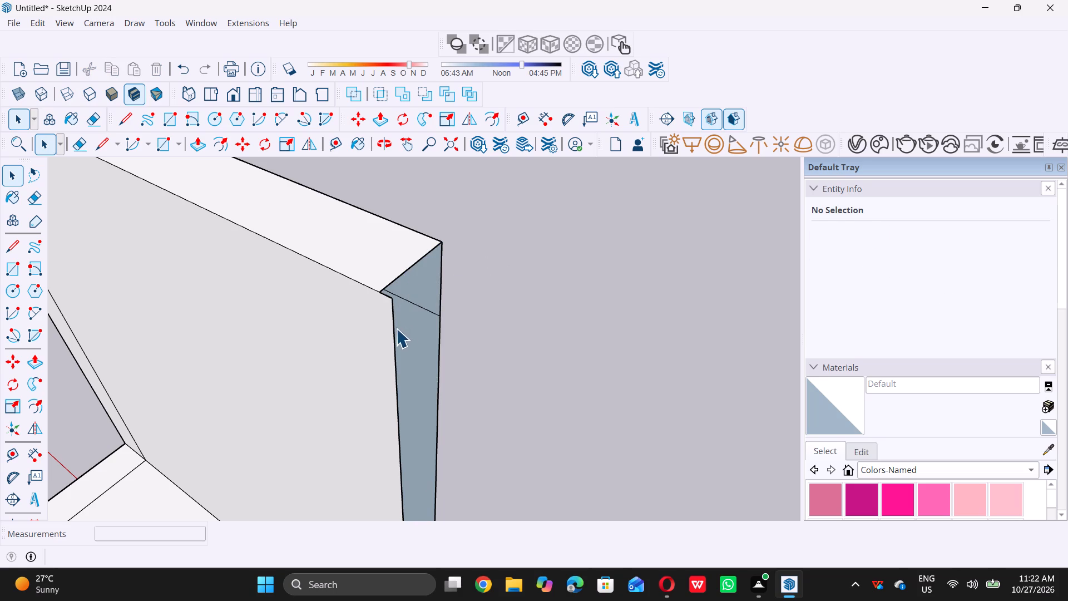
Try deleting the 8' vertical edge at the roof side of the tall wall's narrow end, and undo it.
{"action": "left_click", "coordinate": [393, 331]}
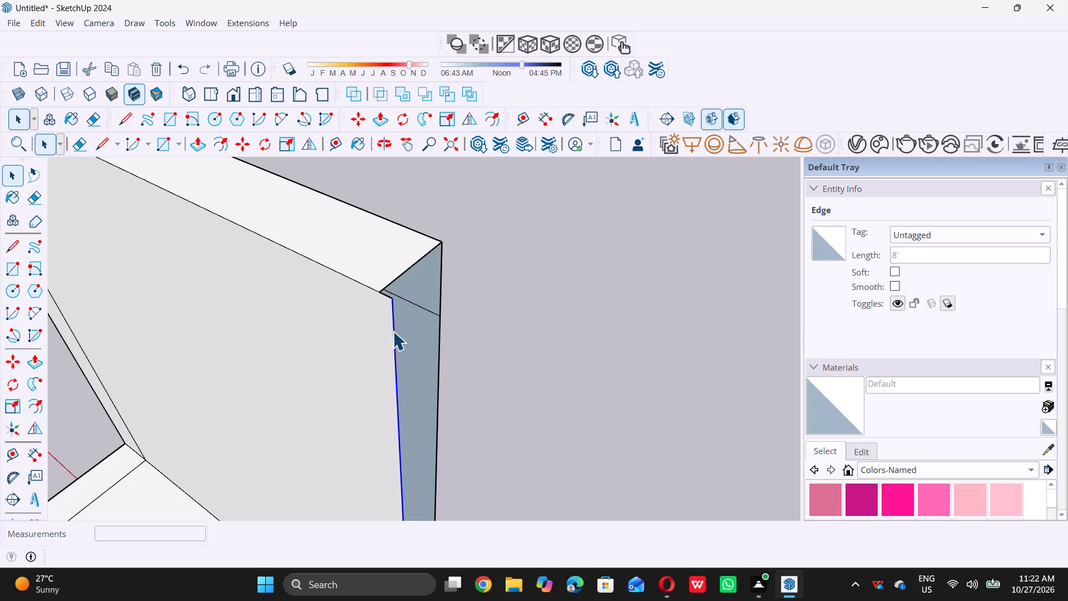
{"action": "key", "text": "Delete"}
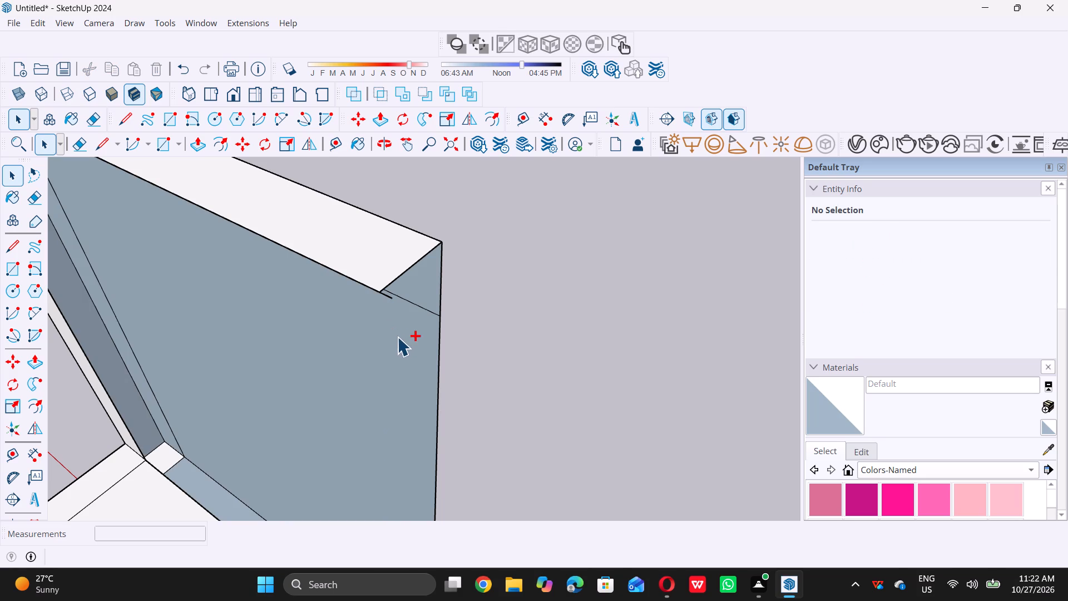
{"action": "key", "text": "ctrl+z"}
Draw a rectangle about 1 5/16" by 9" filling the gap in the tall wall's top at its low-wall end.
{"action": "middle_click_drag", "start_coordinate": [391, 329], "coordinate": [68, 248]}
{"action": "scroll", "coordinate": [164, 240], "scroll_direction": "down", "scroll_amount": 6}
{"action": "middle_click_drag", "start_coordinate": [244, 288], "coordinate": [420, 314]}
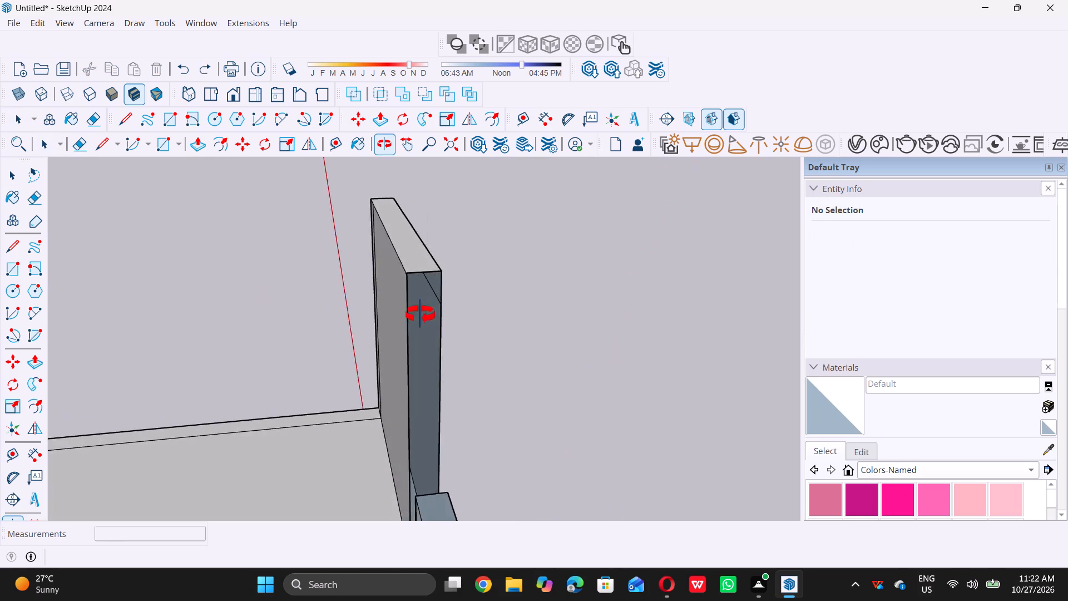
{"action": "middle_click_drag", "start_coordinate": [420, 314], "coordinate": [421, 315]}
{"action": "scroll", "coordinate": [454, 299], "scroll_direction": "up", "scroll_amount": 4}
{"action": "middle_click_drag", "start_coordinate": [447, 297], "coordinate": [443, 309]}
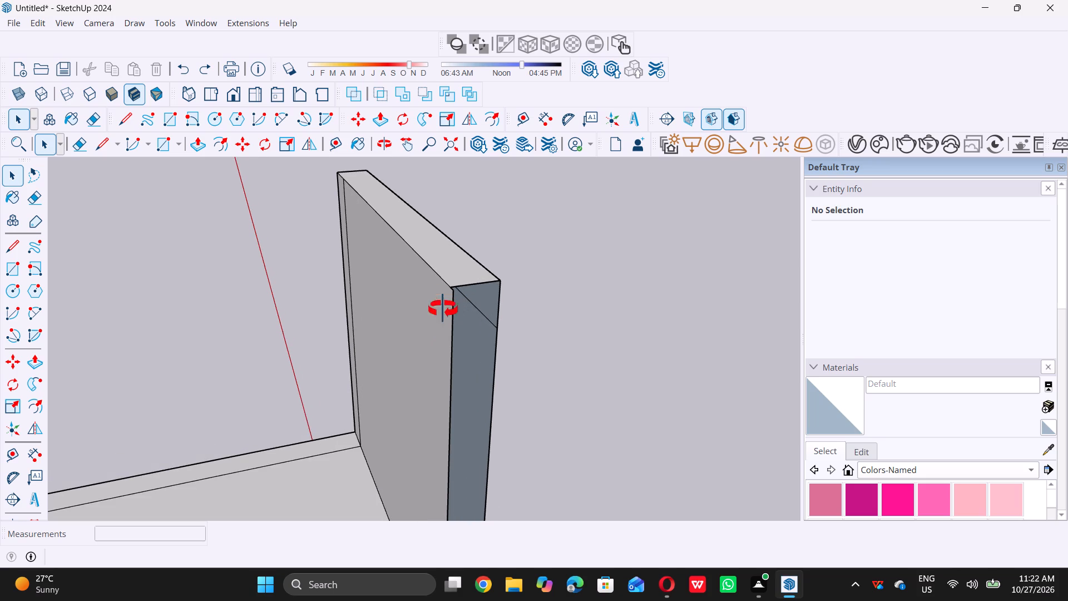
{"action": "middle_click_drag", "start_coordinate": [443, 309], "coordinate": [394, 418]}
{"action": "scroll", "coordinate": [413, 370], "scroll_direction": "down", "scroll_amount": 5}
{"action": "middle_click_drag", "start_coordinate": [424, 312], "coordinate": [399, 425]}
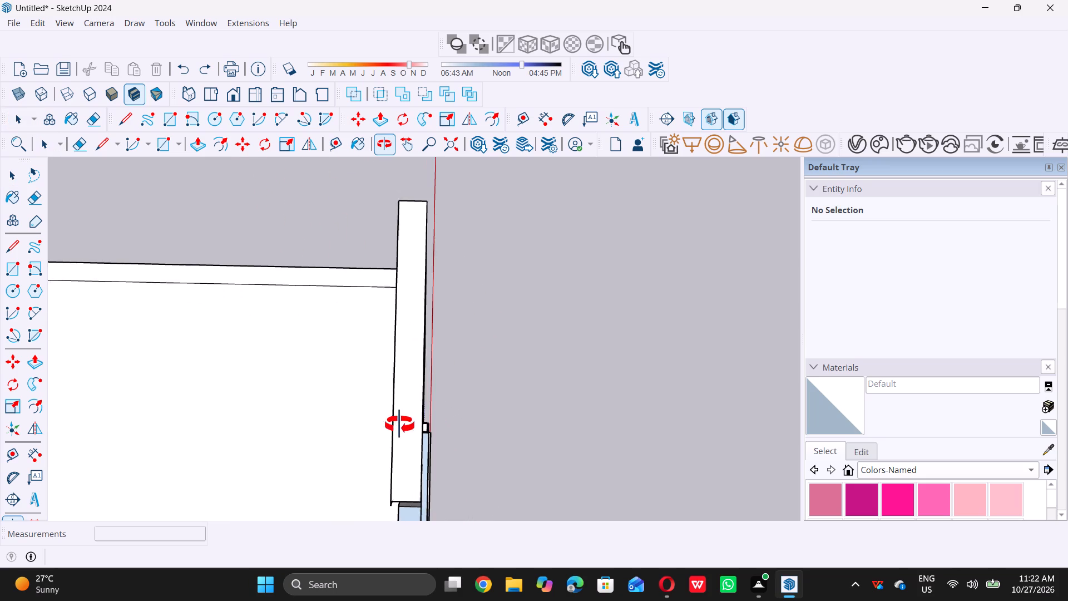
{"action": "middle_click_drag", "start_coordinate": [399, 425], "coordinate": [398, 426]}
{"action": "scroll", "coordinate": [400, 414], "scroll_direction": "up", "scroll_amount": 2}
{"action": "scroll", "coordinate": [412, 307], "scroll_direction": "down", "scroll_amount": 6}
{"action": "scroll", "coordinate": [422, 425], "scroll_direction": "up", "scroll_amount": 2}
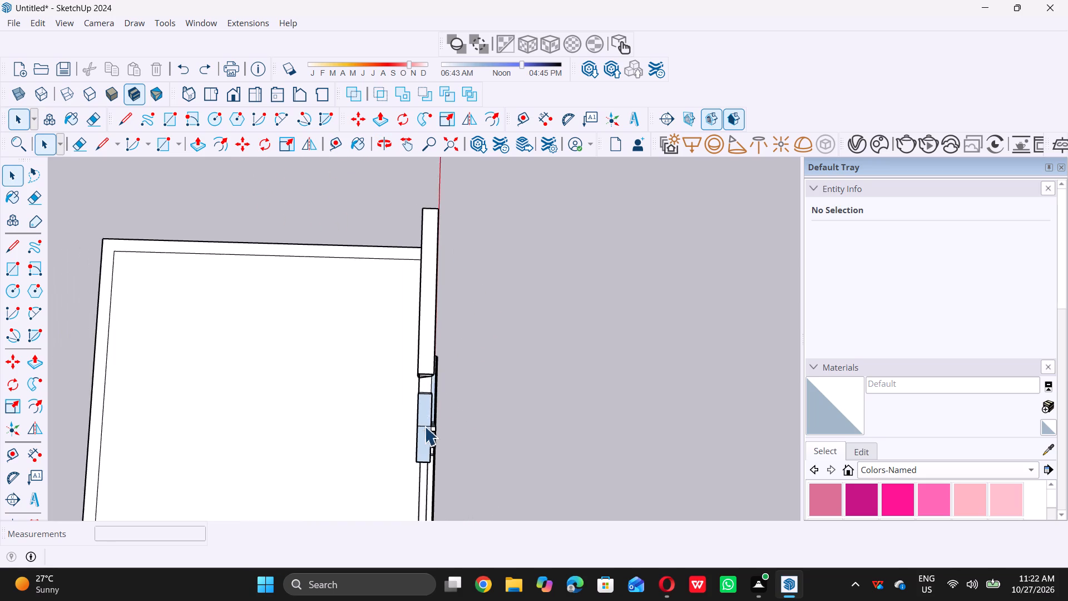
{"action": "scroll", "coordinate": [424, 426], "scroll_direction": "up", "scroll_amount": 3}
{"action": "scroll", "coordinate": [415, 353], "scroll_direction": "up", "scroll_amount": 6}
{"action": "middle_click_drag", "start_coordinate": [423, 319], "coordinate": [410, 376]}
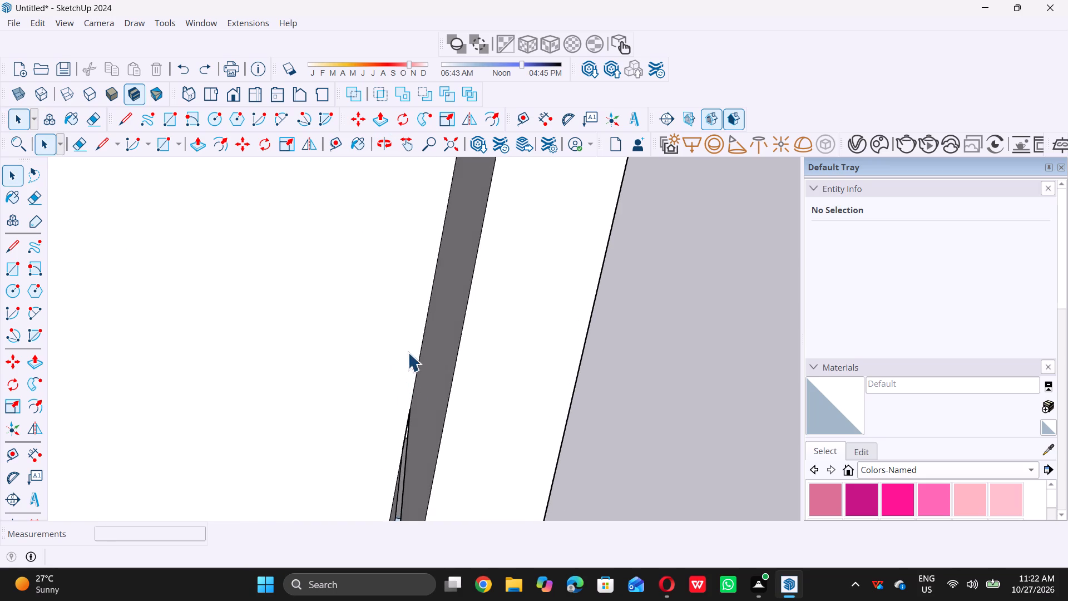
{"action": "scroll", "coordinate": [397, 309], "scroll_direction": "down", "scroll_amount": 5}
{"action": "scroll", "coordinate": [406, 257], "scroll_direction": "down", "scroll_amount": 3}
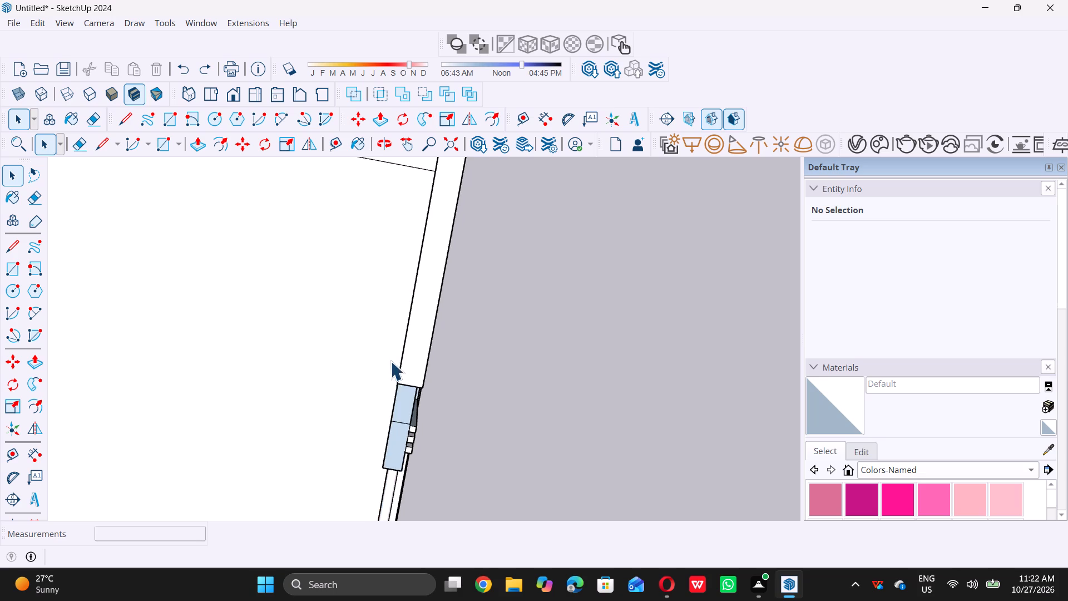
{"action": "scroll", "coordinate": [395, 406], "scroll_direction": "up", "scroll_amount": 5}
{"action": "middle_click_drag", "start_coordinate": [407, 386], "coordinate": [406, 370]}
{"action": "scroll", "coordinate": [412, 344], "scroll_direction": "up", "scroll_amount": 5}
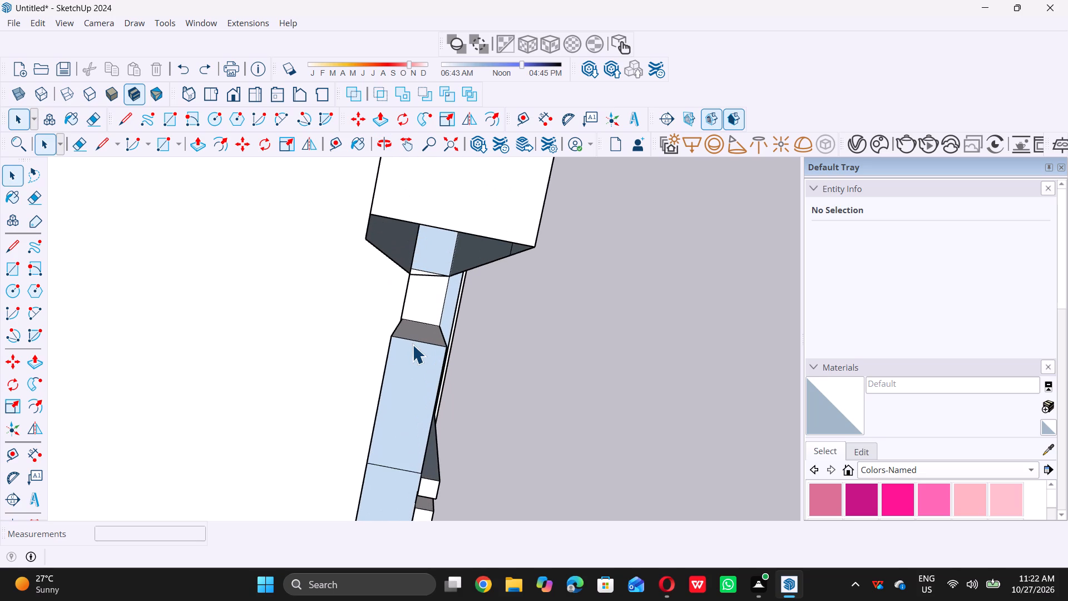
{"action": "key", "text": "r"}
{"action": "left_click", "coordinate": [368, 244]}
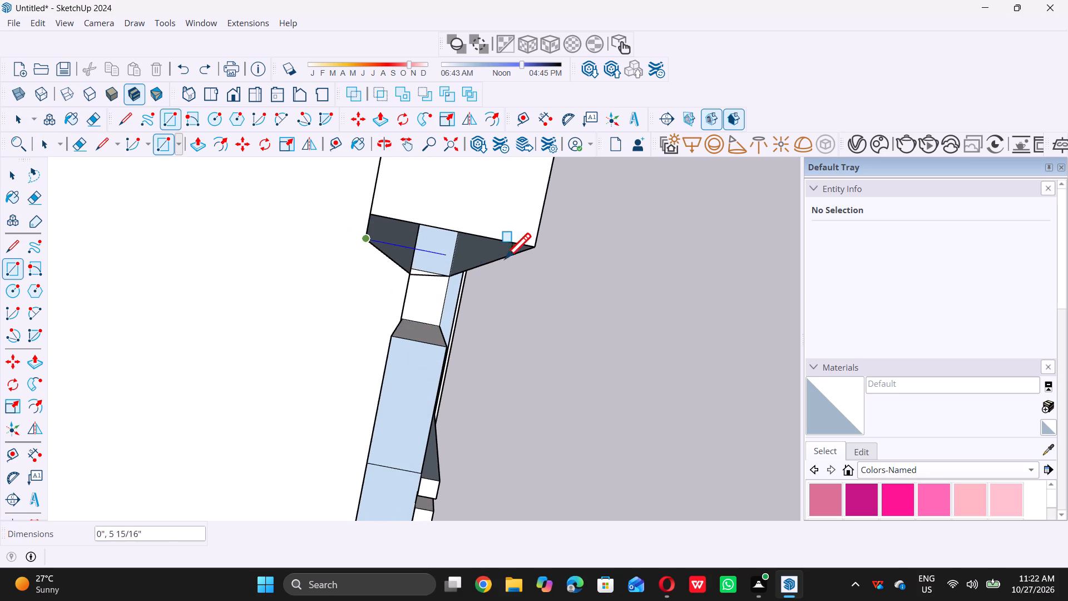
{"action": "left_click", "coordinate": [530, 268]}
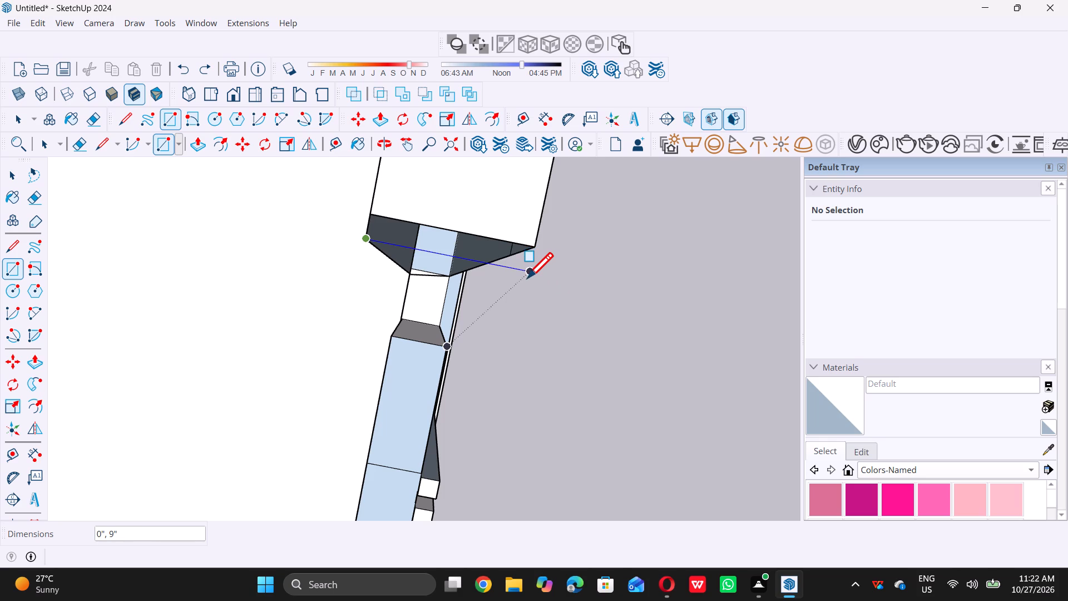
{"action": "left_click", "coordinate": [536, 247]}
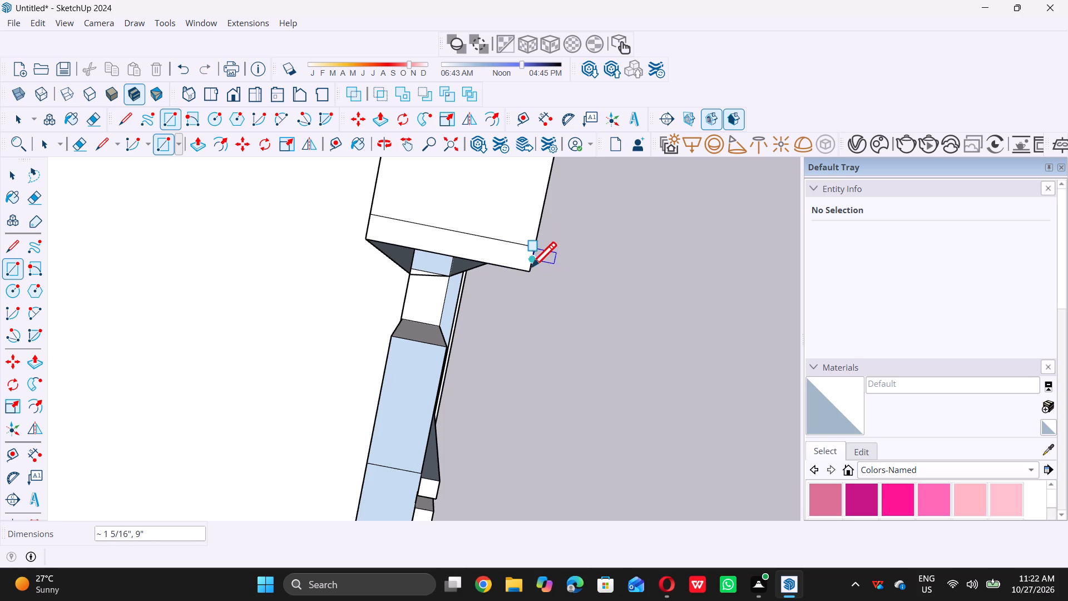
{"action": "key", "text": "space"}
Draw a rectangle about 8' by 8 1/4" over the tall wall's open narrow end facing the low wall.
{"action": "scroll", "coordinate": [509, 318], "scroll_direction": "down", "scroll_amount": 6}
{"action": "middle_click_drag", "start_coordinate": [482, 341], "coordinate": [488, 234]}
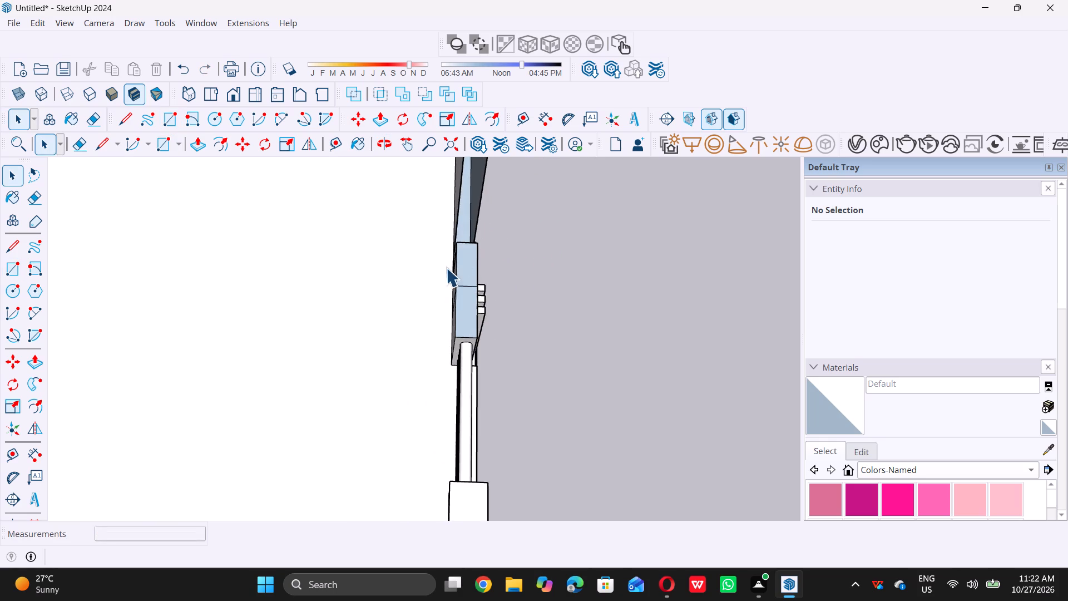
{"action": "scroll", "coordinate": [448, 290], "scroll_direction": "down", "scroll_amount": 12}
{"action": "middle_click_drag", "start_coordinate": [398, 298], "coordinate": [513, 223]}
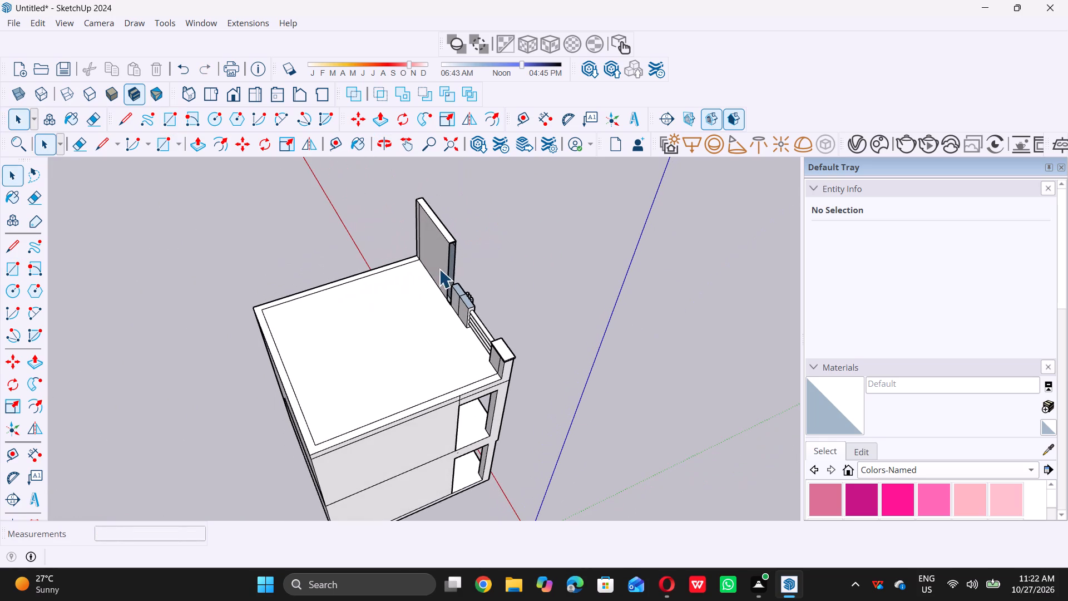
{"action": "middle_click_drag", "start_coordinate": [411, 289], "coordinate": [473, 268]}
{"action": "scroll", "coordinate": [453, 242], "scroll_direction": "up", "scroll_amount": 9}
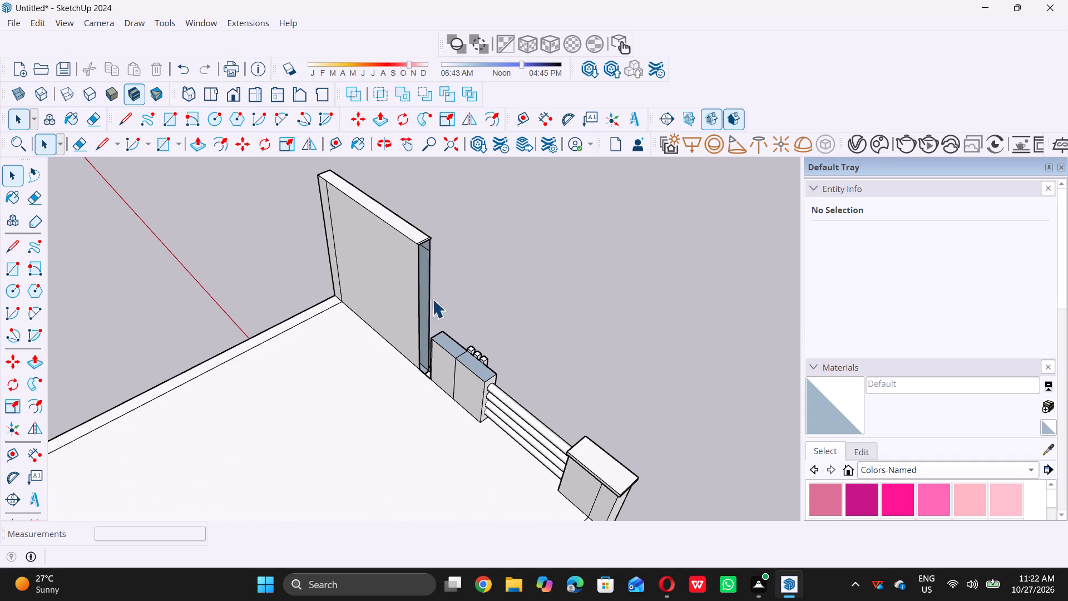
{"action": "middle_click_drag", "start_coordinate": [432, 288], "coordinate": [435, 216]}
{"action": "scroll", "coordinate": [434, 218], "scroll_direction": "up", "scroll_amount": 9}
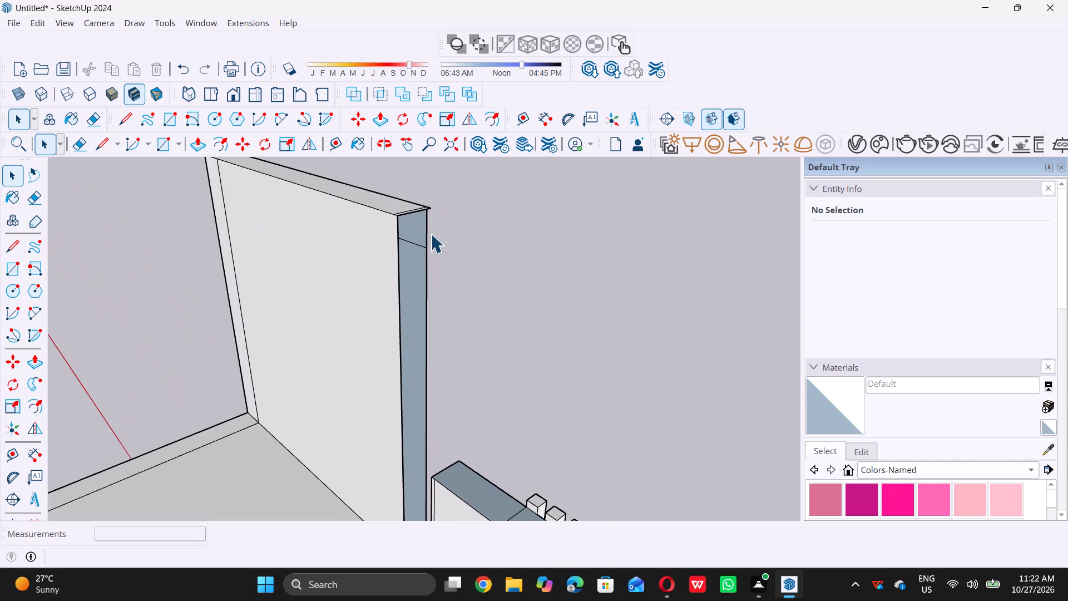
{"action": "key", "text": "r"}
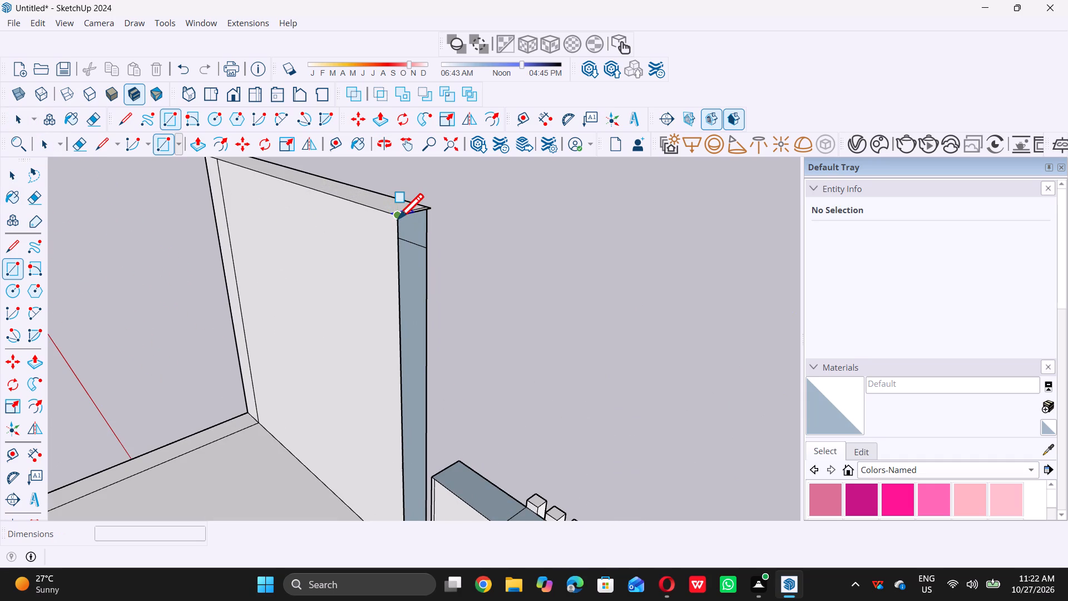
{"action": "left_click", "coordinate": [398, 219]}
{"action": "scroll", "coordinate": [398, 218], "scroll_direction": "down", "scroll_amount": 9}
{"action": "scroll", "coordinate": [413, 406], "scroll_direction": "up", "scroll_amount": 3}
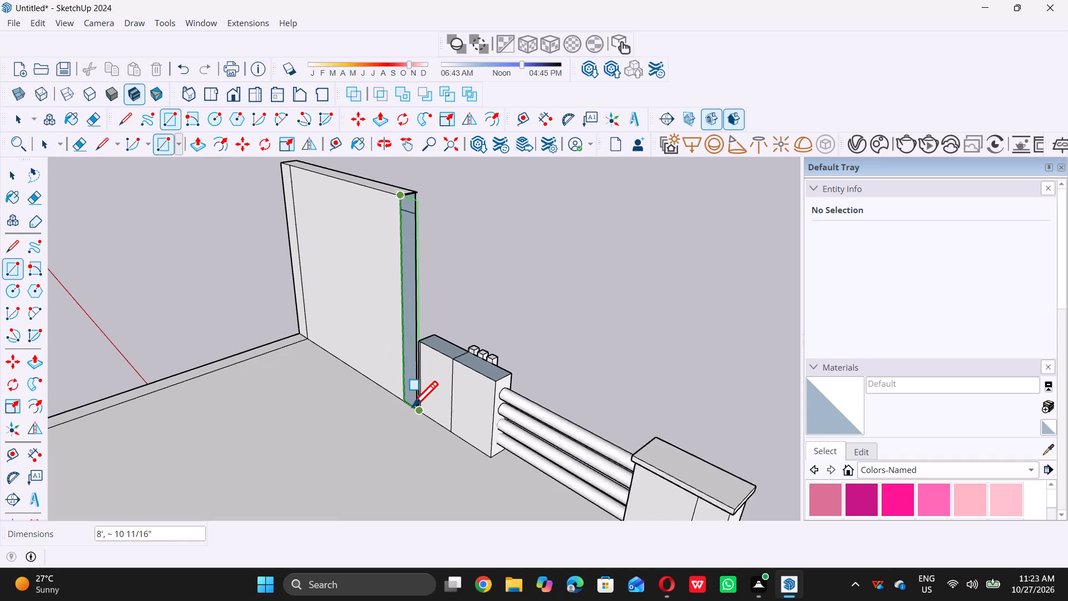
{"action": "scroll", "coordinate": [412, 406], "scroll_direction": "up", "scroll_amount": 15}
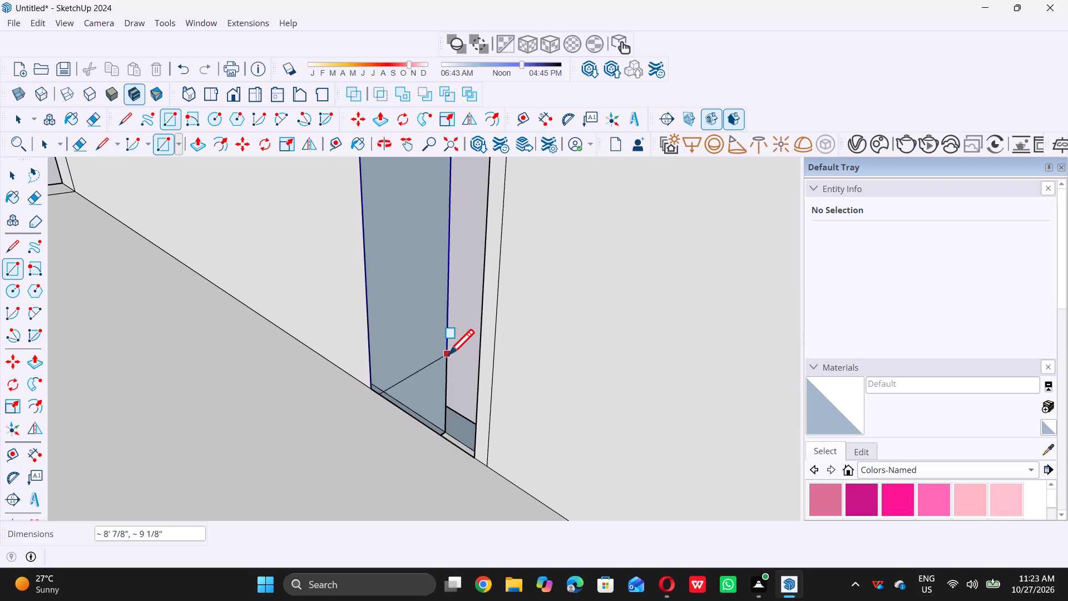
{"action": "left_click", "coordinate": [452, 356]}
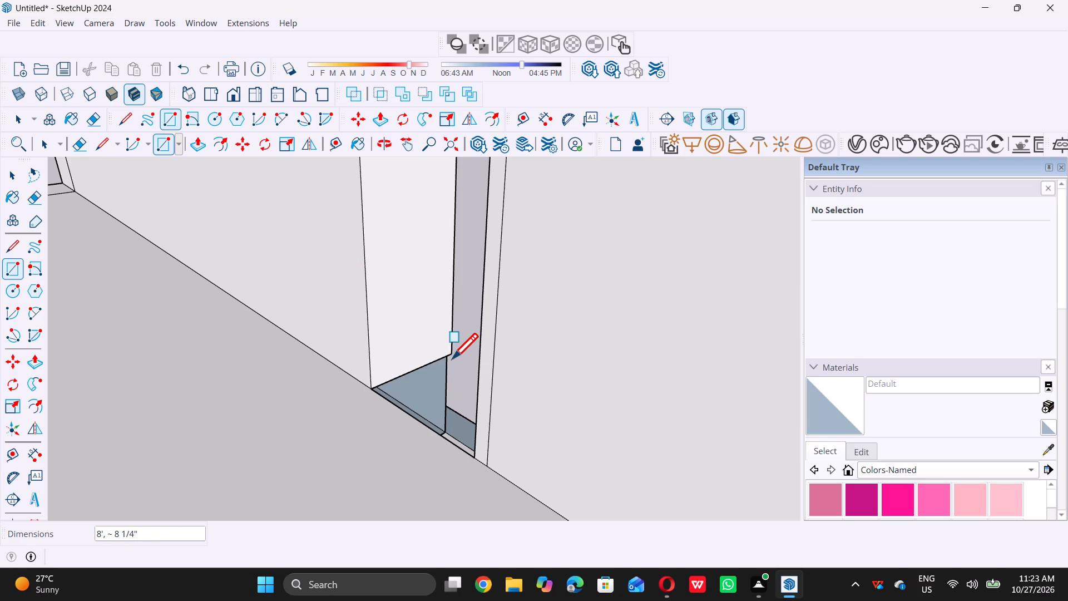
{"action": "key", "text": "space"}
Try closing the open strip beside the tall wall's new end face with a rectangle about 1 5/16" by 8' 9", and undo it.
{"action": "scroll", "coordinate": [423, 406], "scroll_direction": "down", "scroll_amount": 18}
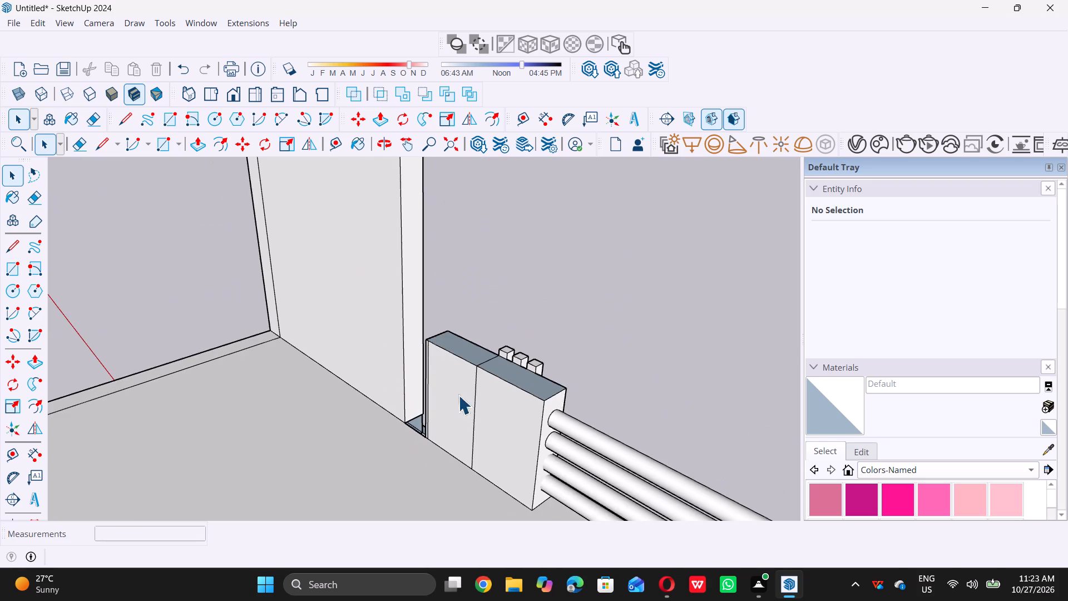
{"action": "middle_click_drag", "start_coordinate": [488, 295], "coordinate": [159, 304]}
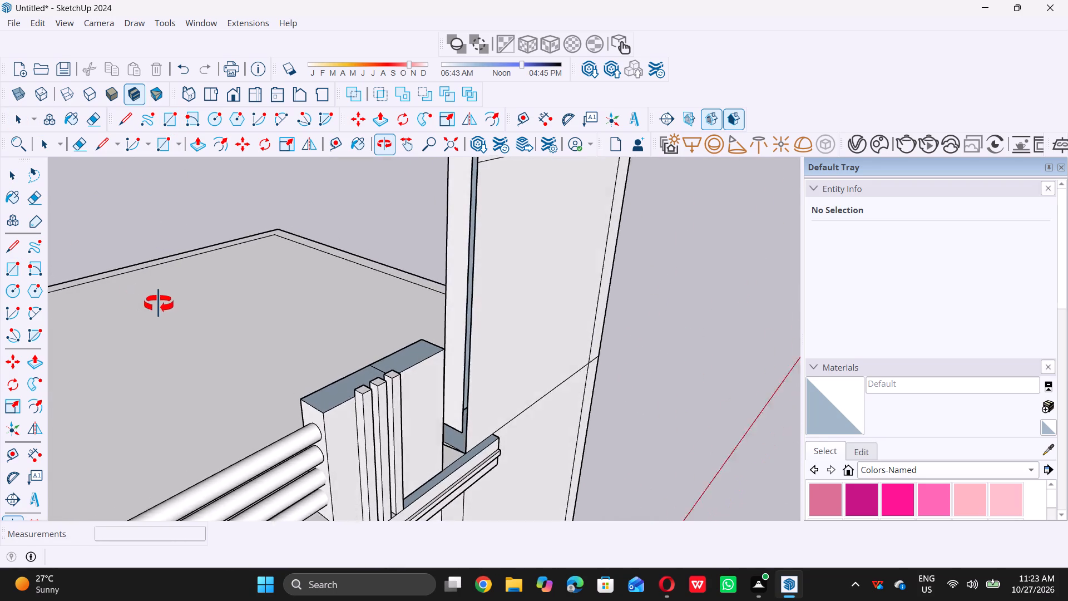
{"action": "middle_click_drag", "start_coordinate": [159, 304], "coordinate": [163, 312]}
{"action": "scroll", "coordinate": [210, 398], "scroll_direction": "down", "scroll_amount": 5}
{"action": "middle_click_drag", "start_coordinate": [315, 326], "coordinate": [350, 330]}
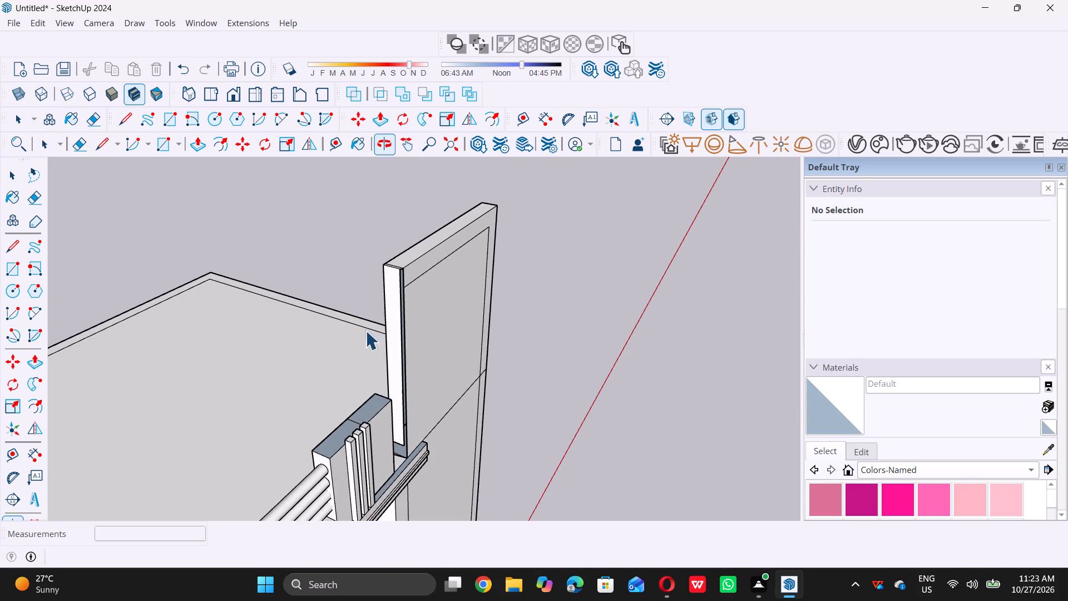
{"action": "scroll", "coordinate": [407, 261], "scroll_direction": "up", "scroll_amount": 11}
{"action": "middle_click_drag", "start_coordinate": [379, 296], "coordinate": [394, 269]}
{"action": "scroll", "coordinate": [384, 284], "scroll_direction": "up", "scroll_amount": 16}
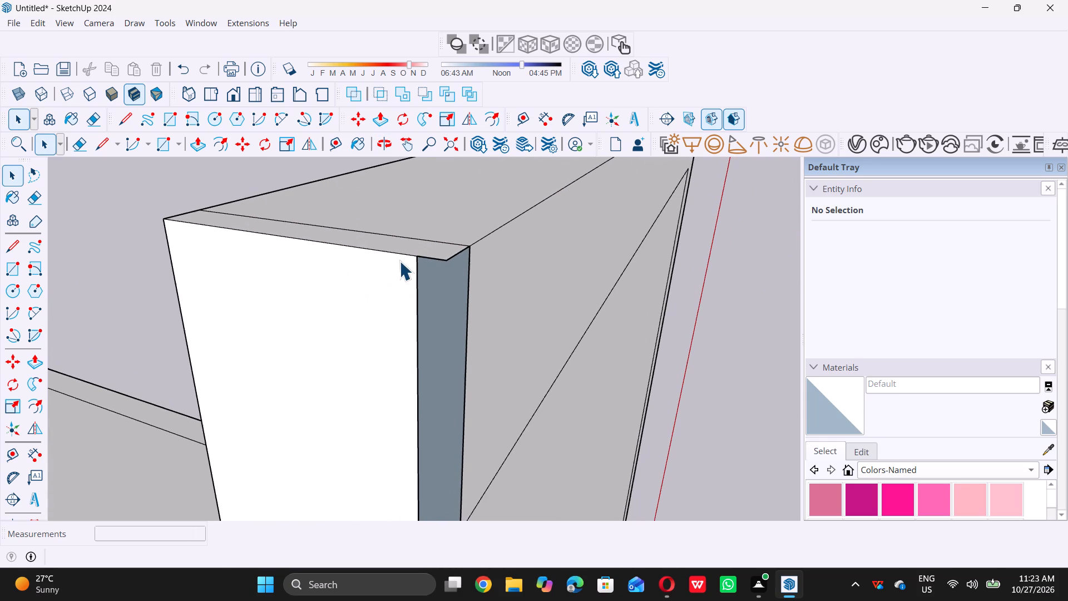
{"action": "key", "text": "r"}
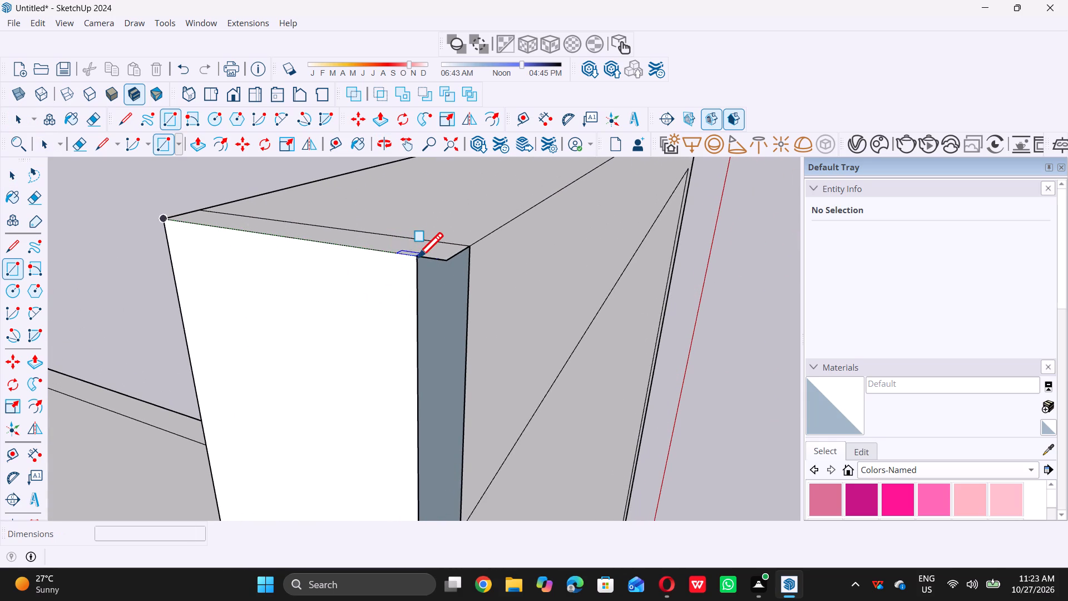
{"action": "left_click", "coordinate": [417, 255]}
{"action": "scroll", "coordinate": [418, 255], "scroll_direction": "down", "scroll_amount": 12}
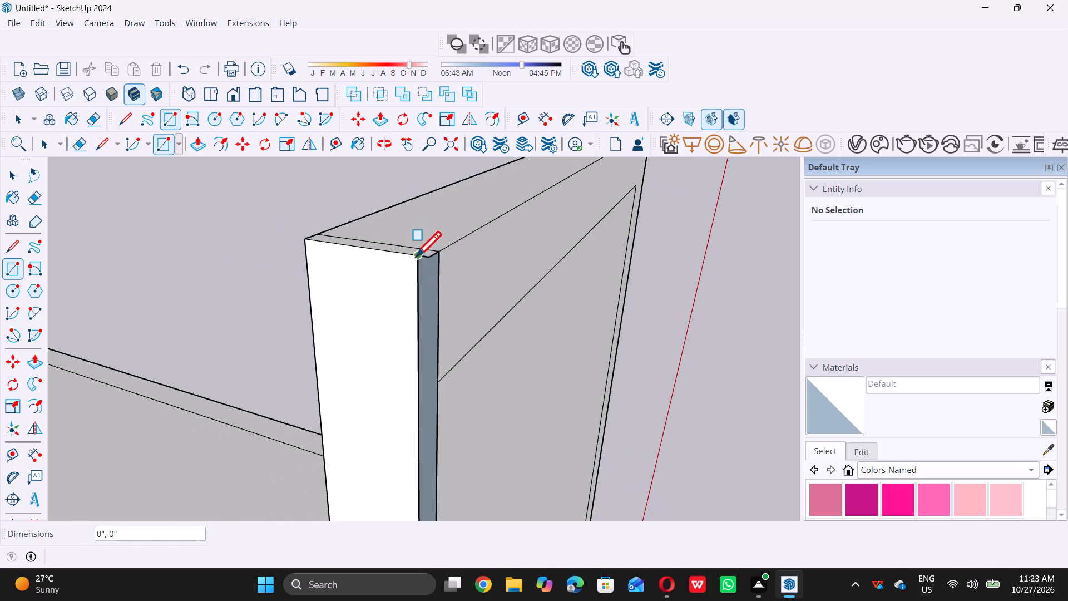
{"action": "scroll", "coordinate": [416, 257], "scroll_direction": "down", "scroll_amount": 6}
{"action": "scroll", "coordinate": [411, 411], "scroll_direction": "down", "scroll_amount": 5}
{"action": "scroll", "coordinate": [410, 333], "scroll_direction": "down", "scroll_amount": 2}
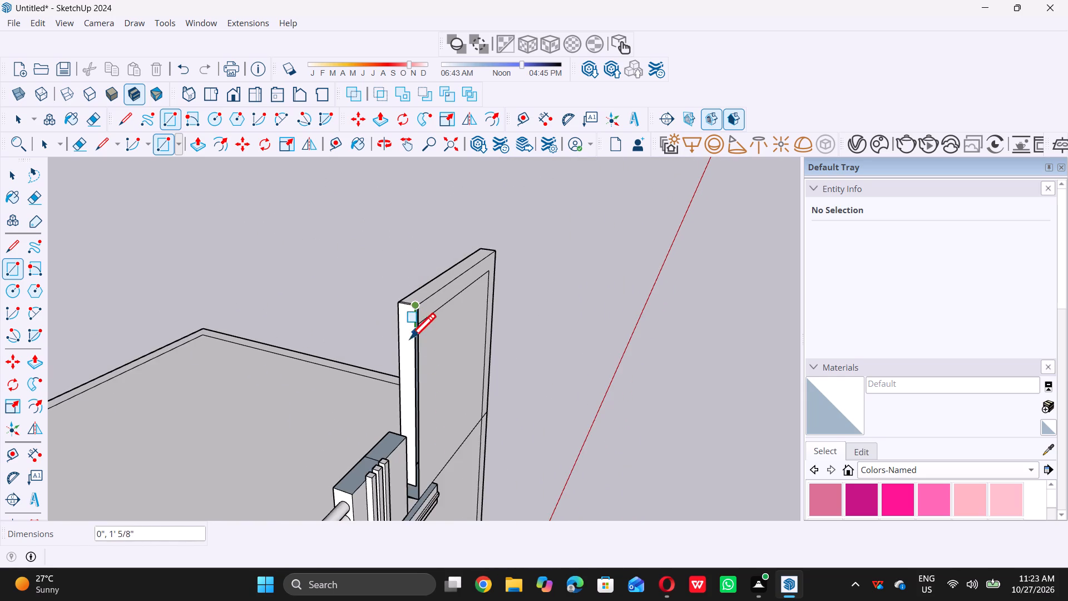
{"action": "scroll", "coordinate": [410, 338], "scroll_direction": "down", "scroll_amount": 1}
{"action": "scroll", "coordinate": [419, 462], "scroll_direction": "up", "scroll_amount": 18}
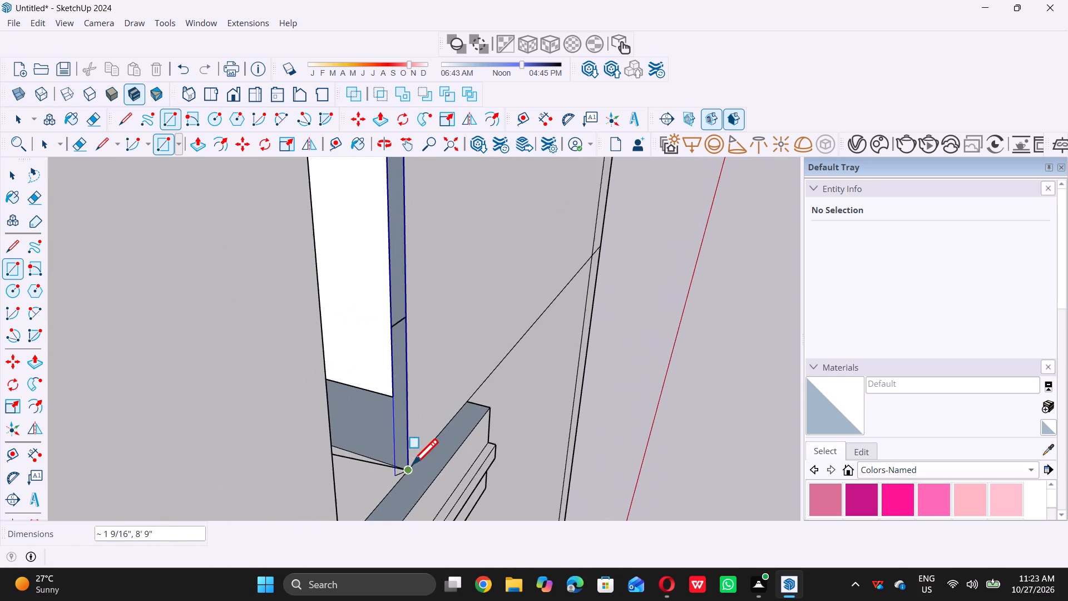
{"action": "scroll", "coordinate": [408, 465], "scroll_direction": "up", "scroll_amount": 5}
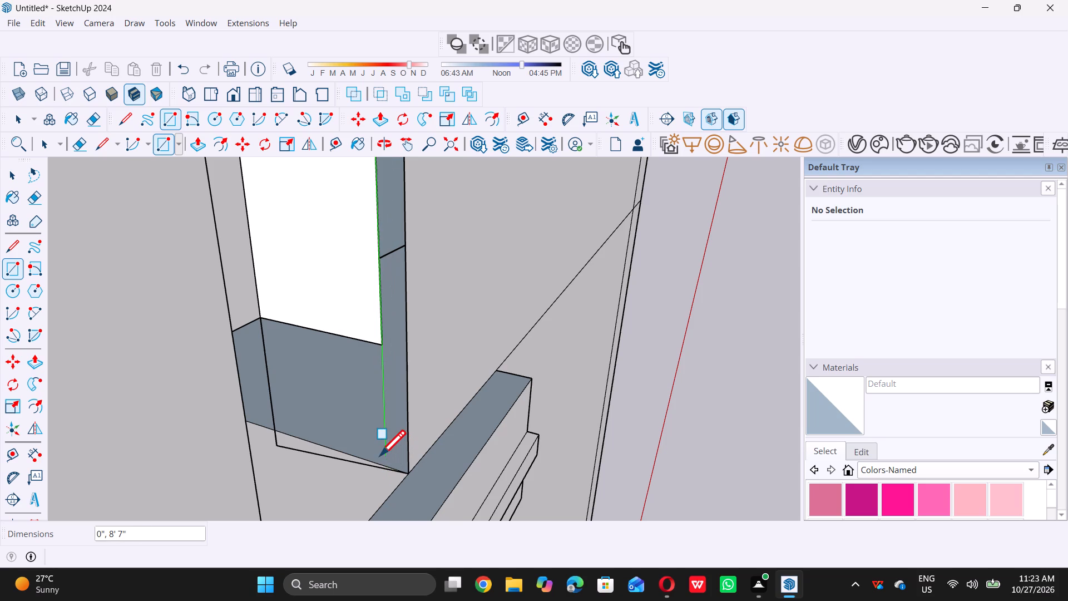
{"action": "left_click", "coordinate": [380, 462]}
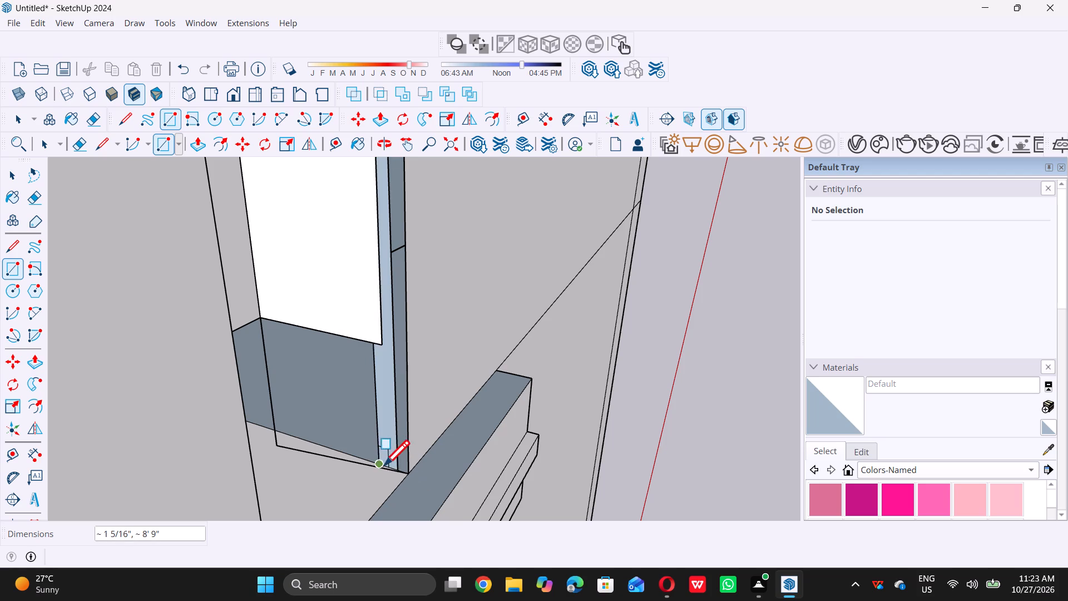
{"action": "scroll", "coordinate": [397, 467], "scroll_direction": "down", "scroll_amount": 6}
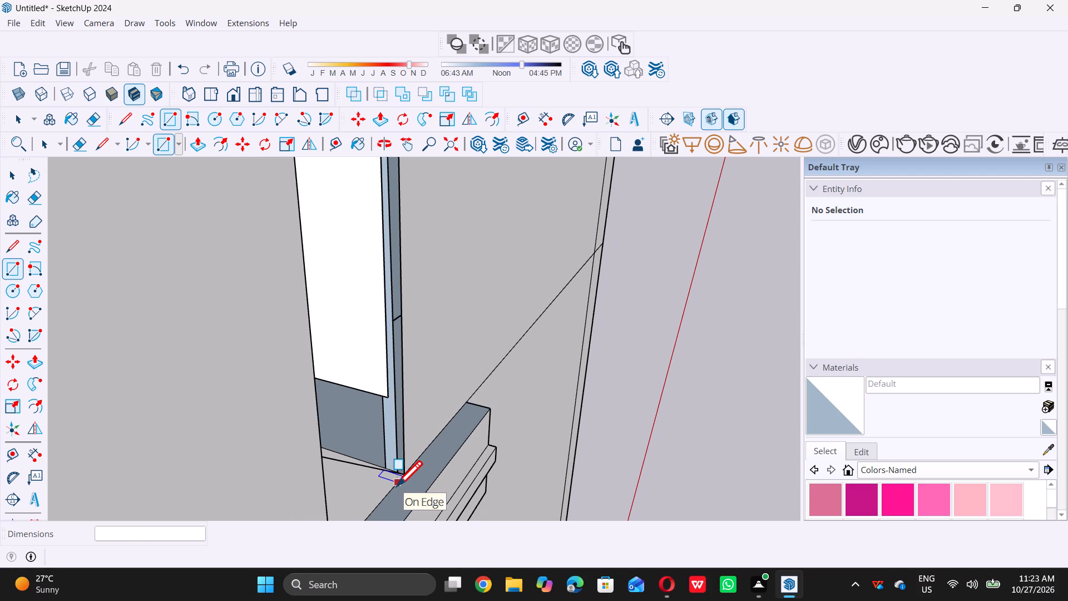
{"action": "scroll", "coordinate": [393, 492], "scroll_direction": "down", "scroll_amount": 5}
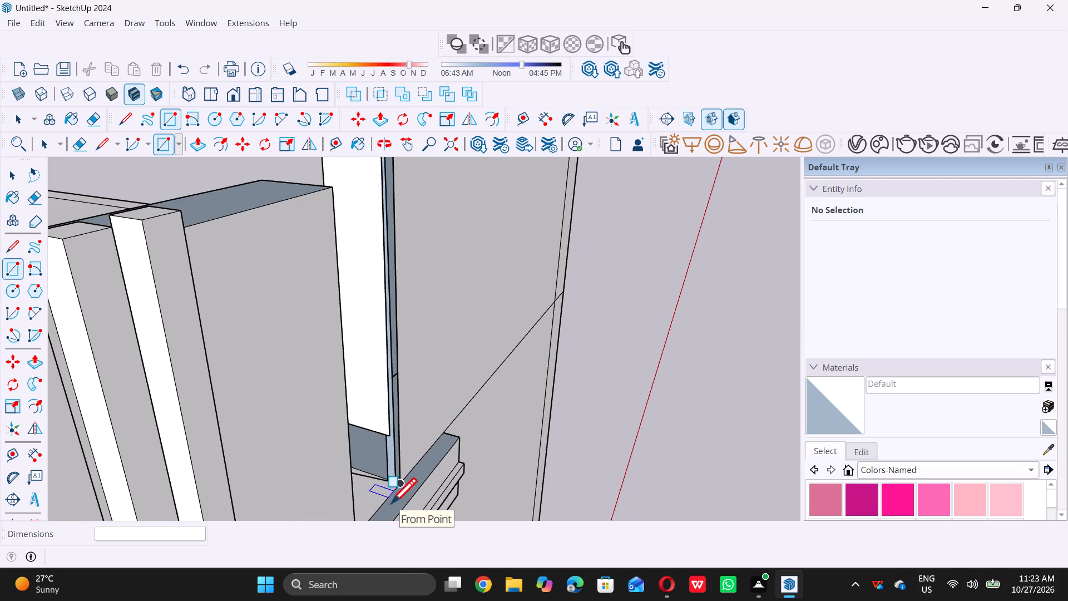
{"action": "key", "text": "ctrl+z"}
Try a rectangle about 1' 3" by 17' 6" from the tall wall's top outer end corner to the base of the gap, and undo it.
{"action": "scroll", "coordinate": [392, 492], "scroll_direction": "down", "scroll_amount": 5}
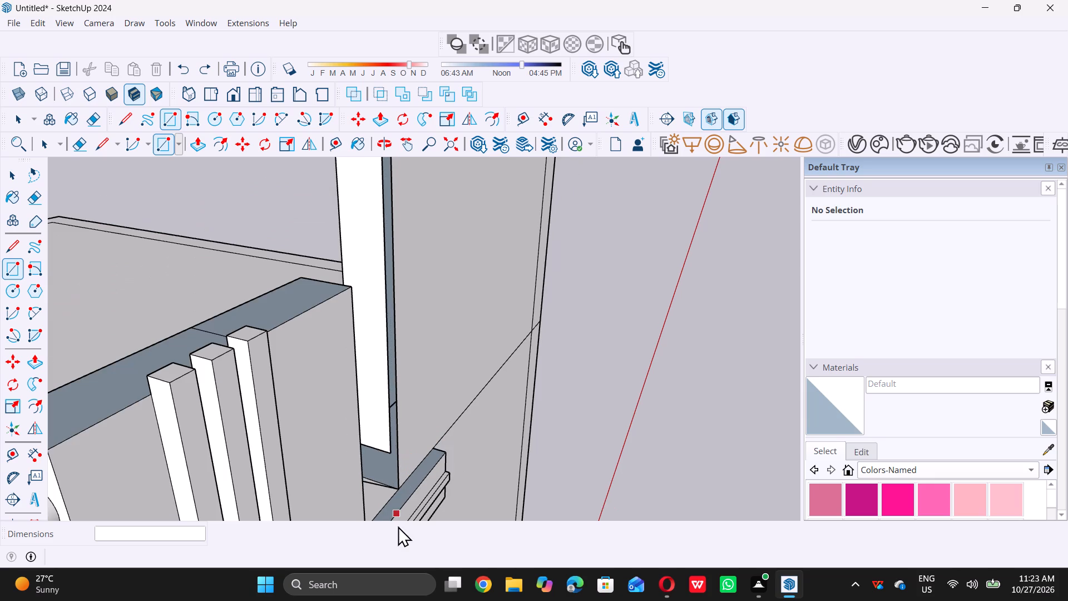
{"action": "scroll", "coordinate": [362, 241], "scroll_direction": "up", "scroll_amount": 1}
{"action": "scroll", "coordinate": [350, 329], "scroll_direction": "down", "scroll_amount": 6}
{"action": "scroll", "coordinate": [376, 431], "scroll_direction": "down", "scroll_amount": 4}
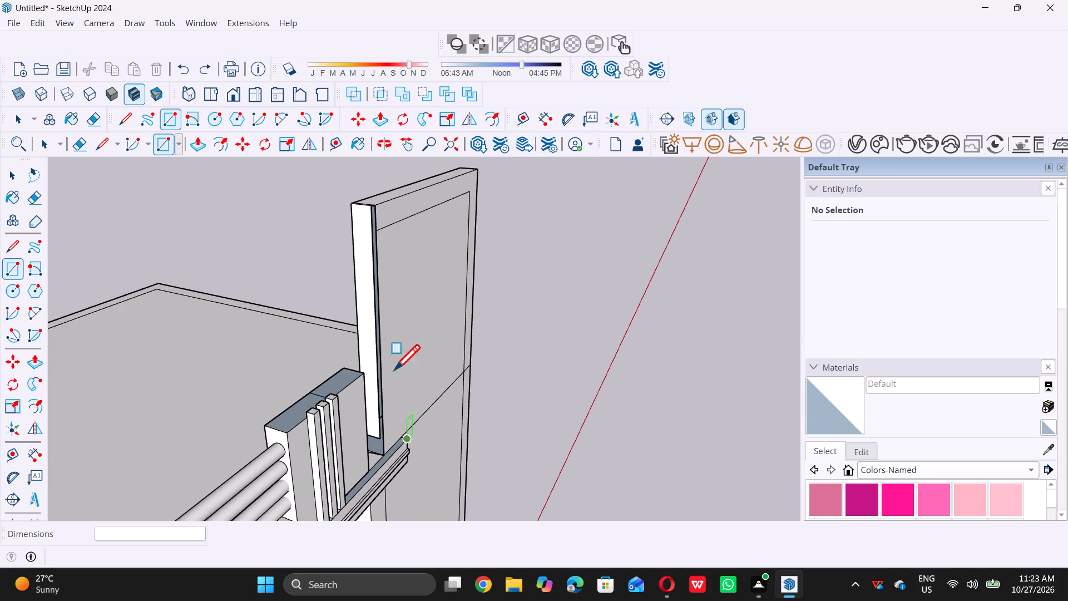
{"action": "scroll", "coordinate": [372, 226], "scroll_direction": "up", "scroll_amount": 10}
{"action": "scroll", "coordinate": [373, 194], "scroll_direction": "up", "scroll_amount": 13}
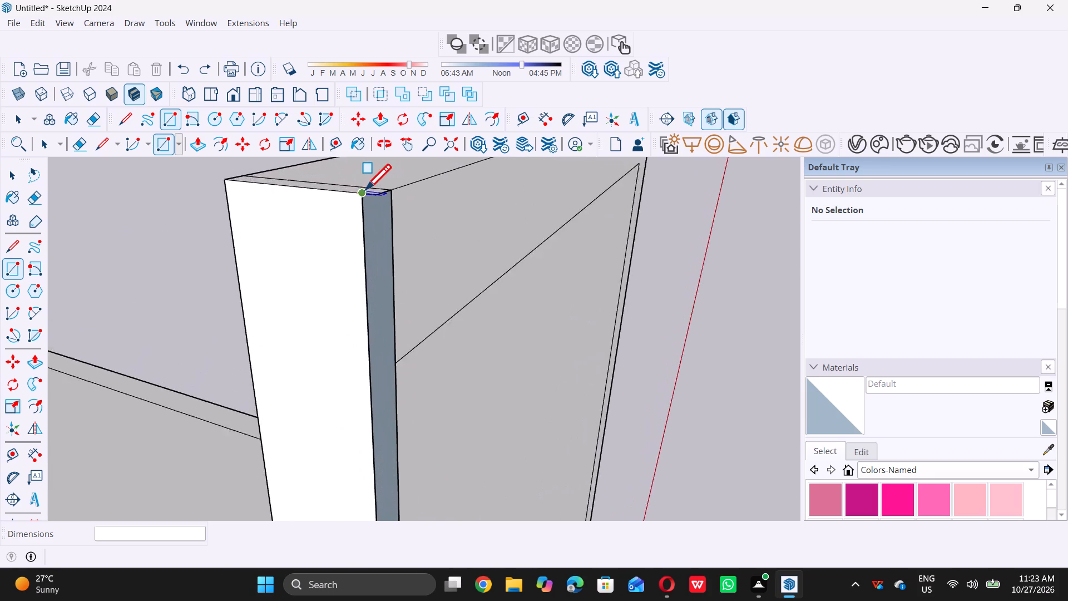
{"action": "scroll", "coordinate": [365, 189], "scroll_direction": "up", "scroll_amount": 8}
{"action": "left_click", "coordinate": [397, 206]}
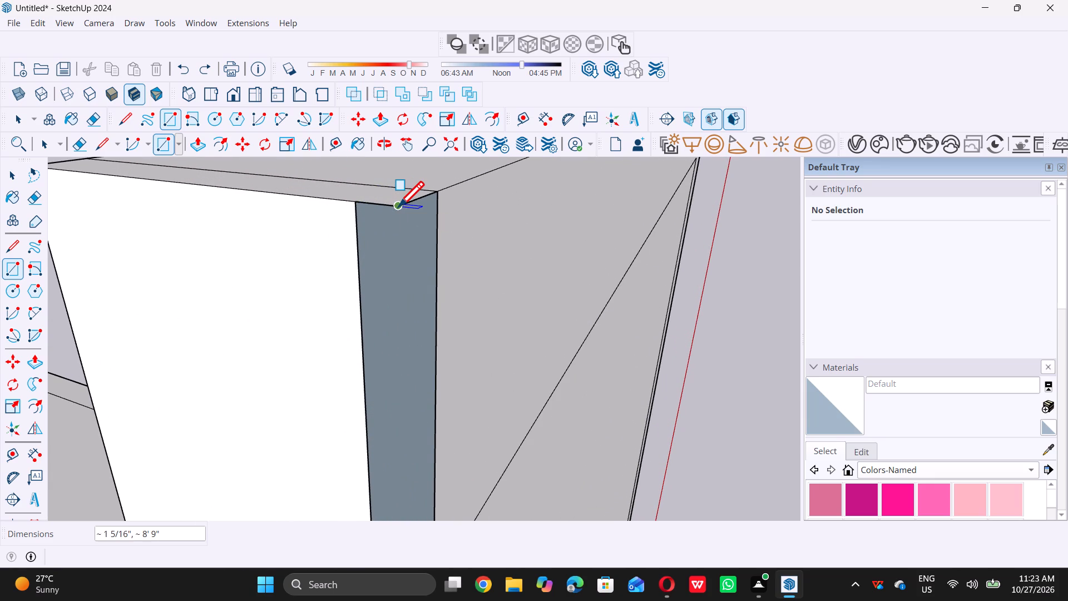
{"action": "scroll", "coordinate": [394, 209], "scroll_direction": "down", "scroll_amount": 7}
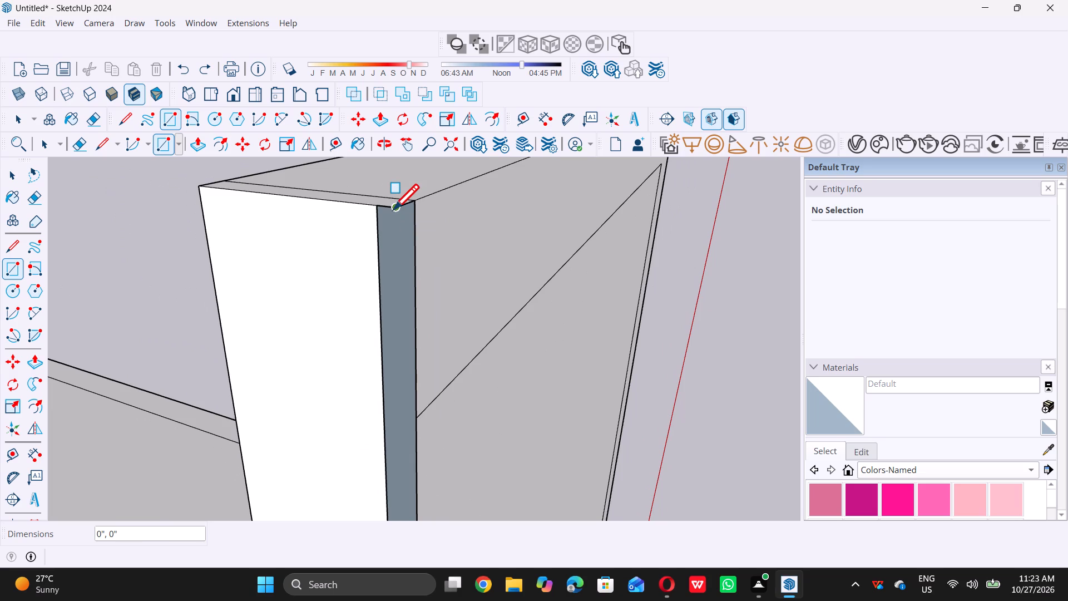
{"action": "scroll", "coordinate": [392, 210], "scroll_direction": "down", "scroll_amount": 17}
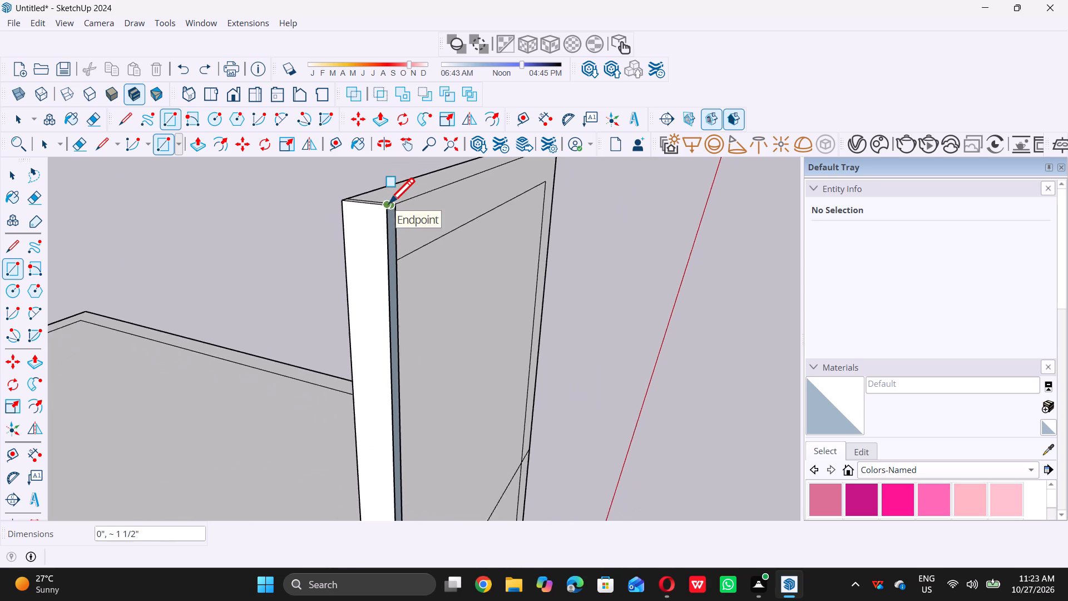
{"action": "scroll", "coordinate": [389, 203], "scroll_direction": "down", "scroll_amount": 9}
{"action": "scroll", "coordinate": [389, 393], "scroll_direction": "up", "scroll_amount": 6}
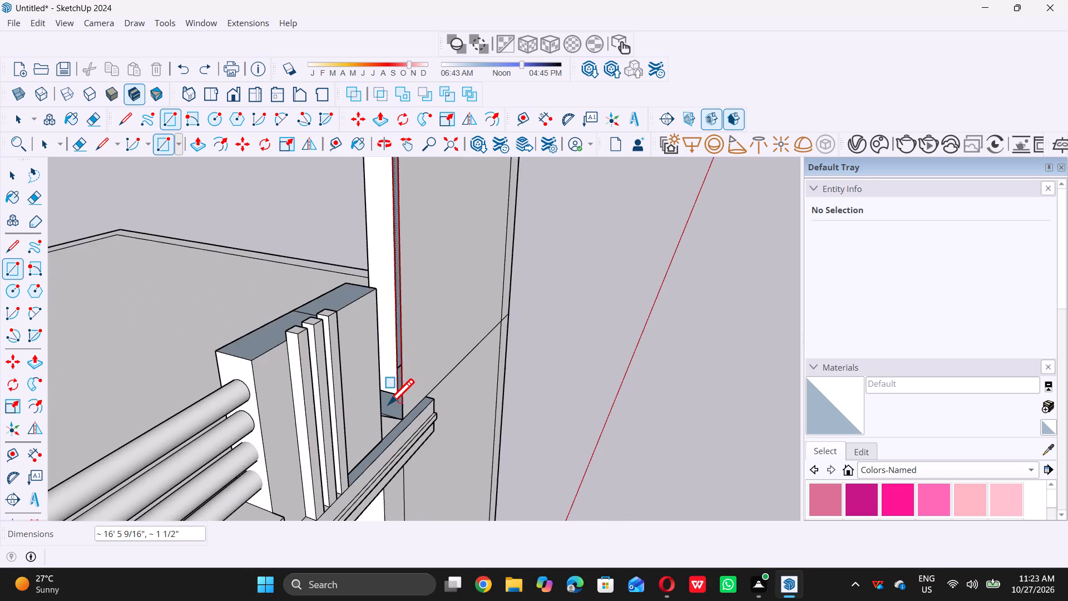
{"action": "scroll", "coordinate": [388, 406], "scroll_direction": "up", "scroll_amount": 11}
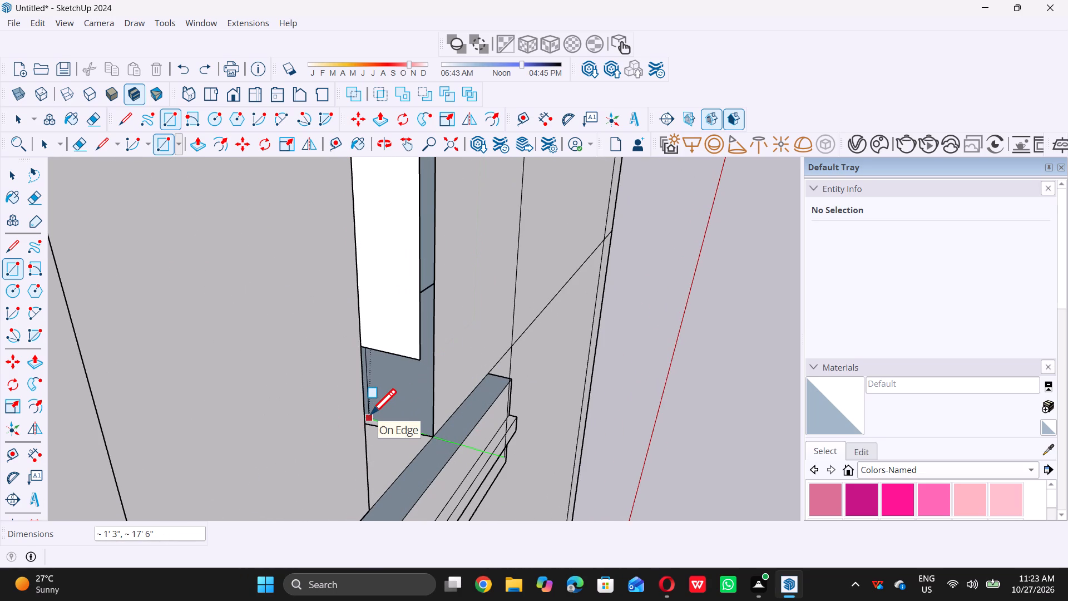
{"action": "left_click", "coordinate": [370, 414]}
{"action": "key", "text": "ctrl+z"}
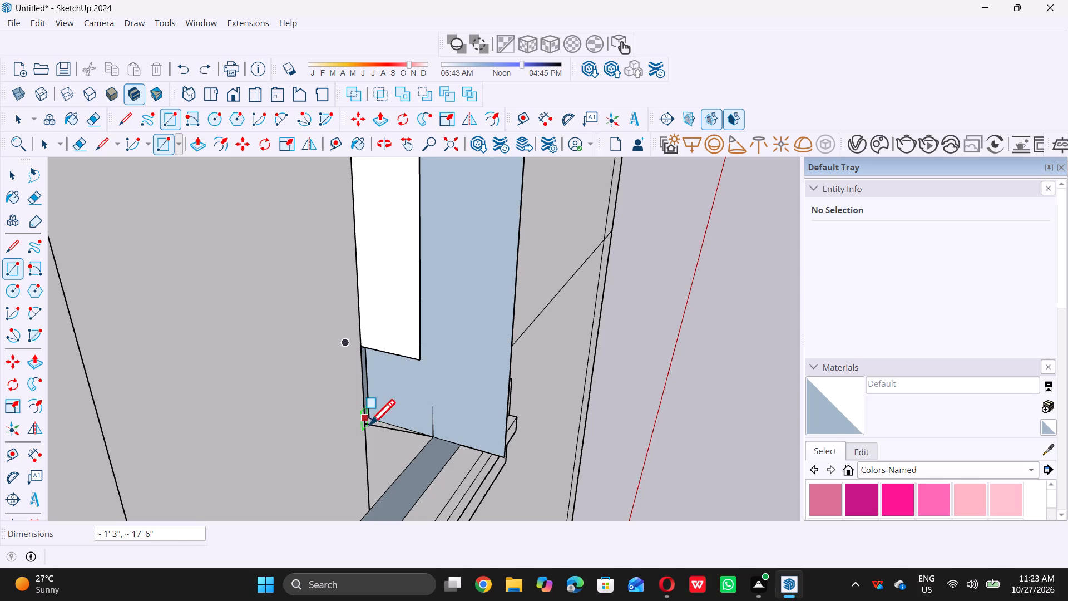
Draw a line across the top of the open strip, from the end face's top corner to the tall wall's outer top corner.
{"action": "scroll", "coordinate": [373, 431], "scroll_direction": "down", "scroll_amount": 15}
{"action": "scroll", "coordinate": [422, 373], "scroll_direction": "down", "scroll_amount": 5}
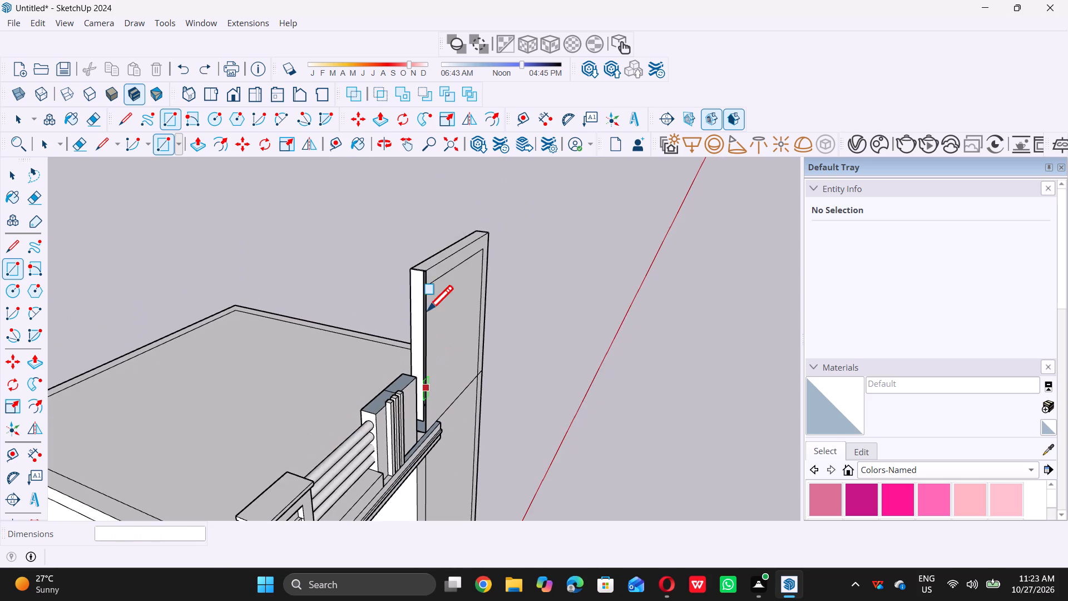
{"action": "scroll", "coordinate": [431, 292], "scroll_direction": "up", "scroll_amount": 6}
{"action": "scroll", "coordinate": [396, 252], "scroll_direction": "up", "scroll_amount": 13}
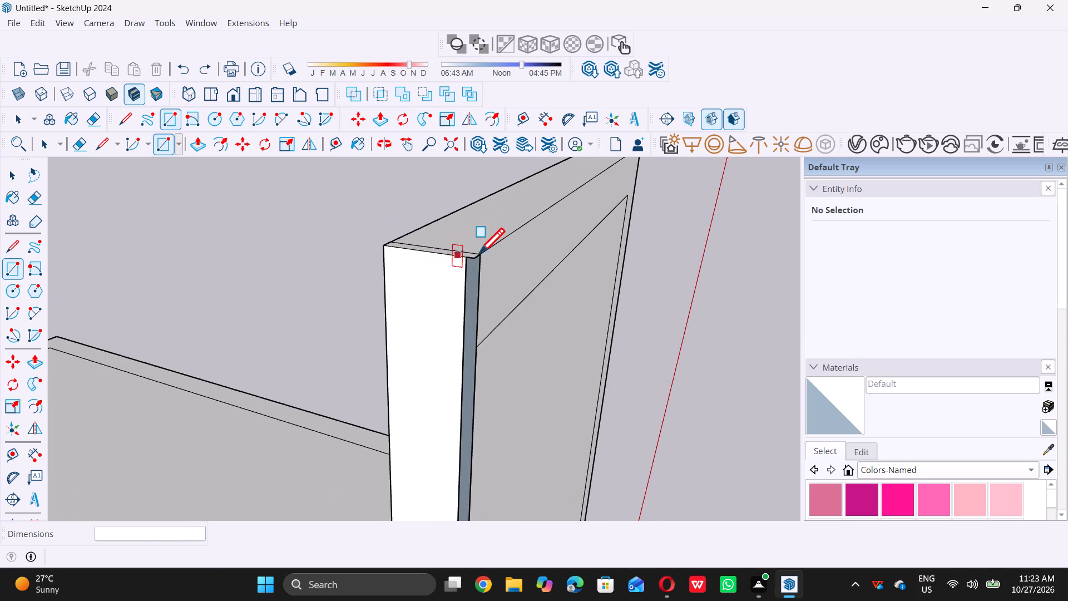
{"action": "scroll", "coordinate": [463, 259], "scroll_direction": "up", "scroll_amount": 20}
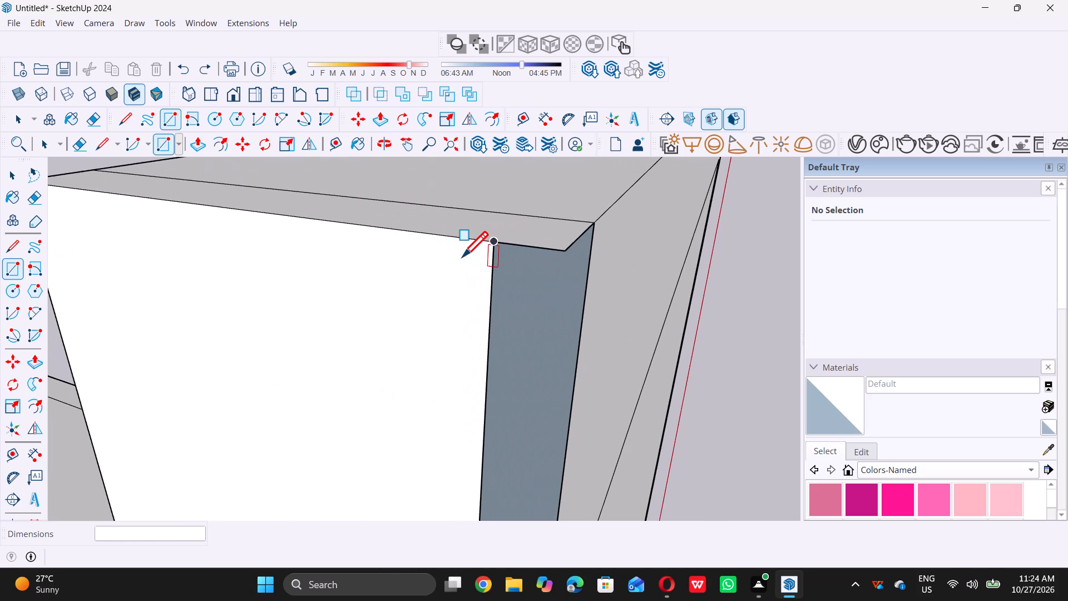
{"action": "key", "text": "space"}
{"action": "type", "text": "l"}
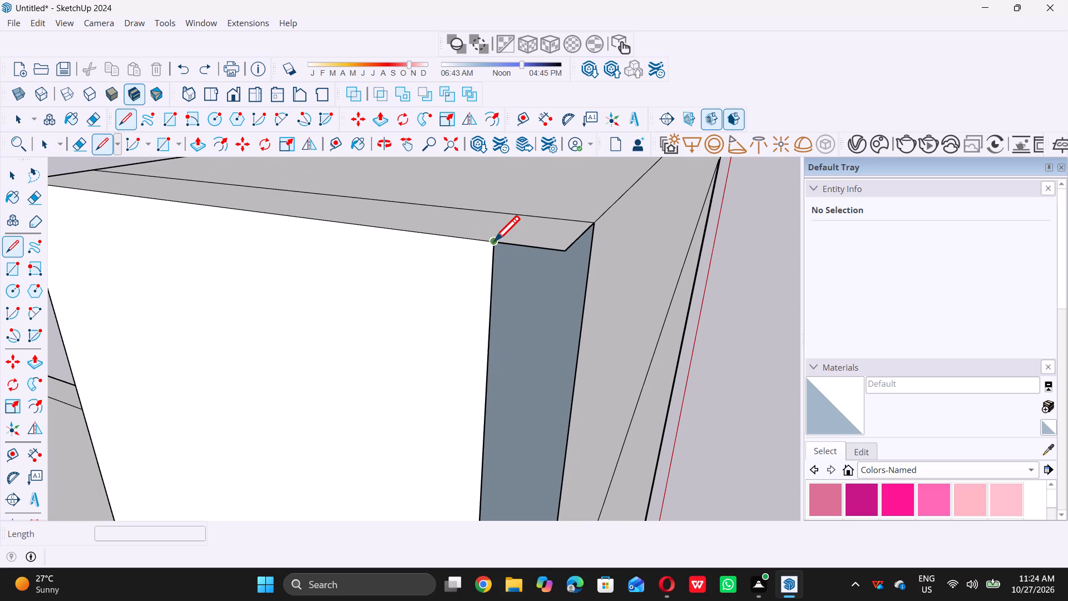
{"action": "left_click", "coordinate": [494, 241]}
{"action": "left_click", "coordinate": [563, 249]}
{"action": "scroll", "coordinate": [563, 249], "scroll_direction": "down", "scroll_amount": 2}
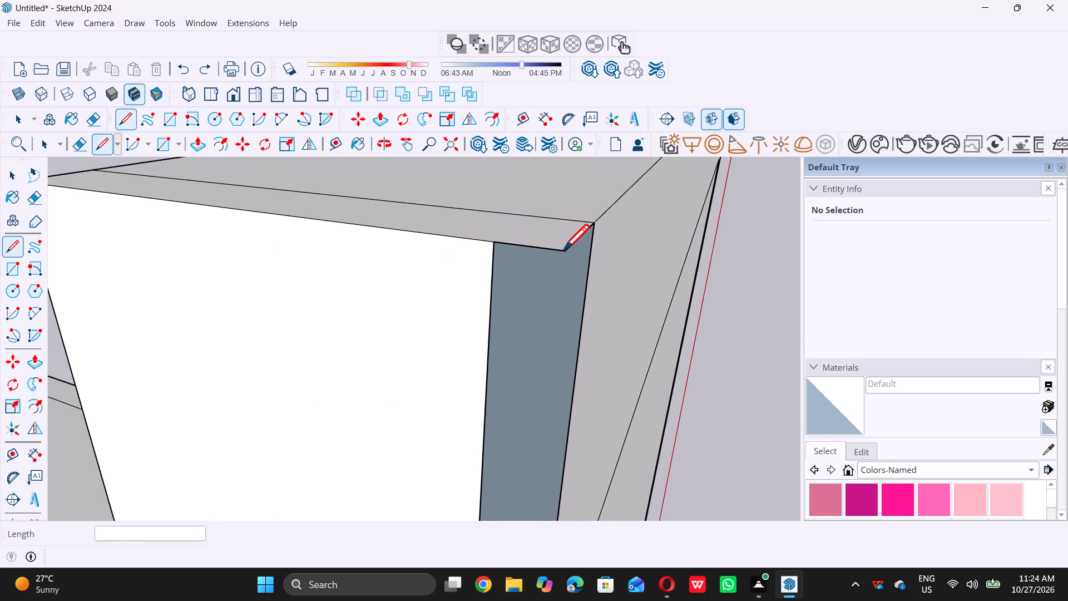
{"action": "scroll", "coordinate": [563, 249], "scroll_direction": "down", "scroll_amount": 20}
{"action": "scroll", "coordinate": [563, 249], "scroll_direction": "down", "scroll_amount": 11}
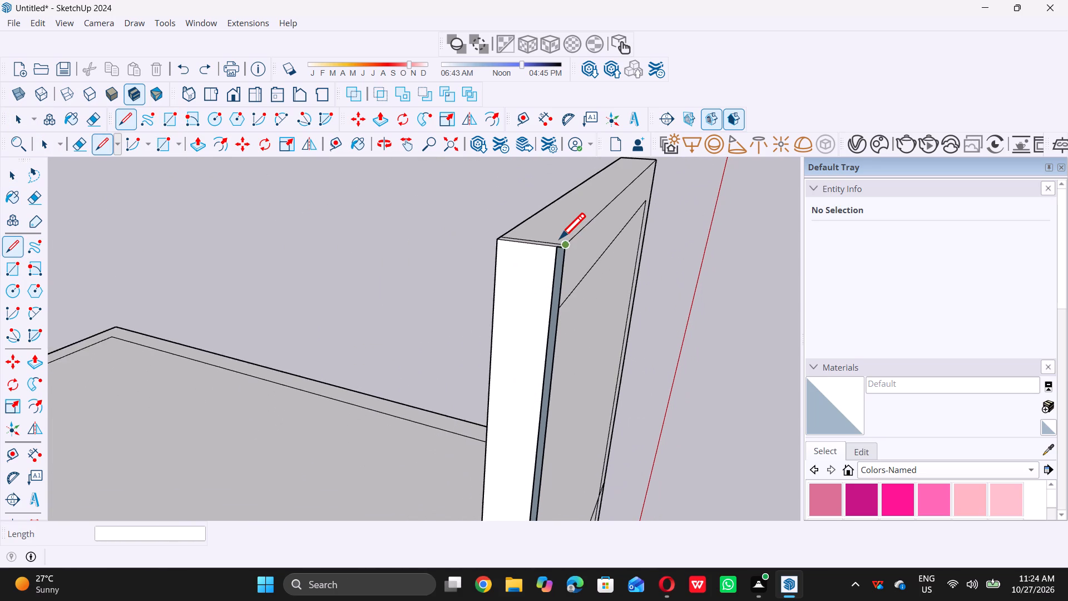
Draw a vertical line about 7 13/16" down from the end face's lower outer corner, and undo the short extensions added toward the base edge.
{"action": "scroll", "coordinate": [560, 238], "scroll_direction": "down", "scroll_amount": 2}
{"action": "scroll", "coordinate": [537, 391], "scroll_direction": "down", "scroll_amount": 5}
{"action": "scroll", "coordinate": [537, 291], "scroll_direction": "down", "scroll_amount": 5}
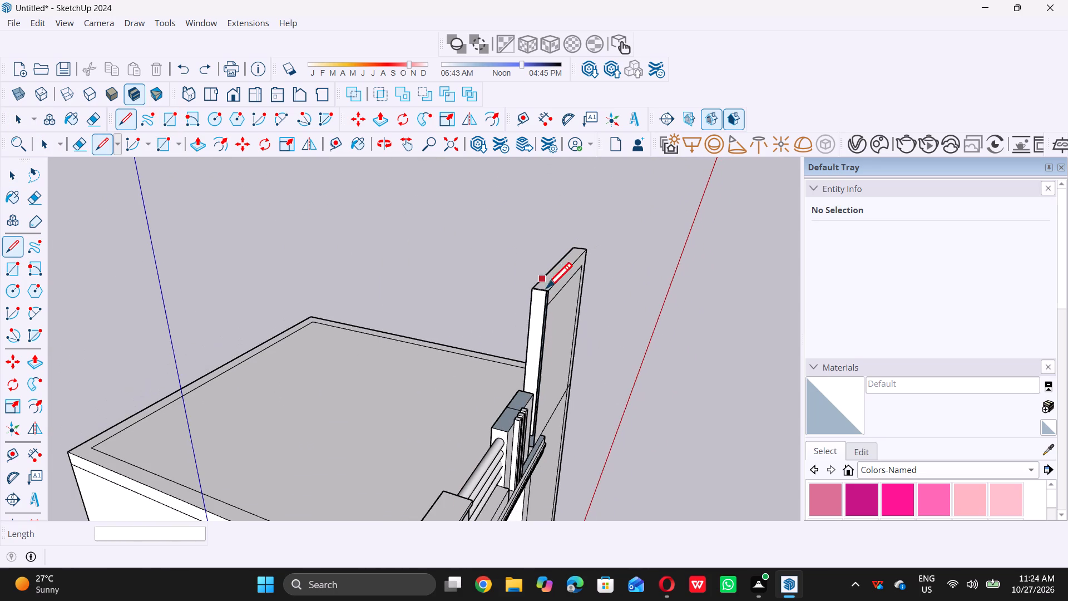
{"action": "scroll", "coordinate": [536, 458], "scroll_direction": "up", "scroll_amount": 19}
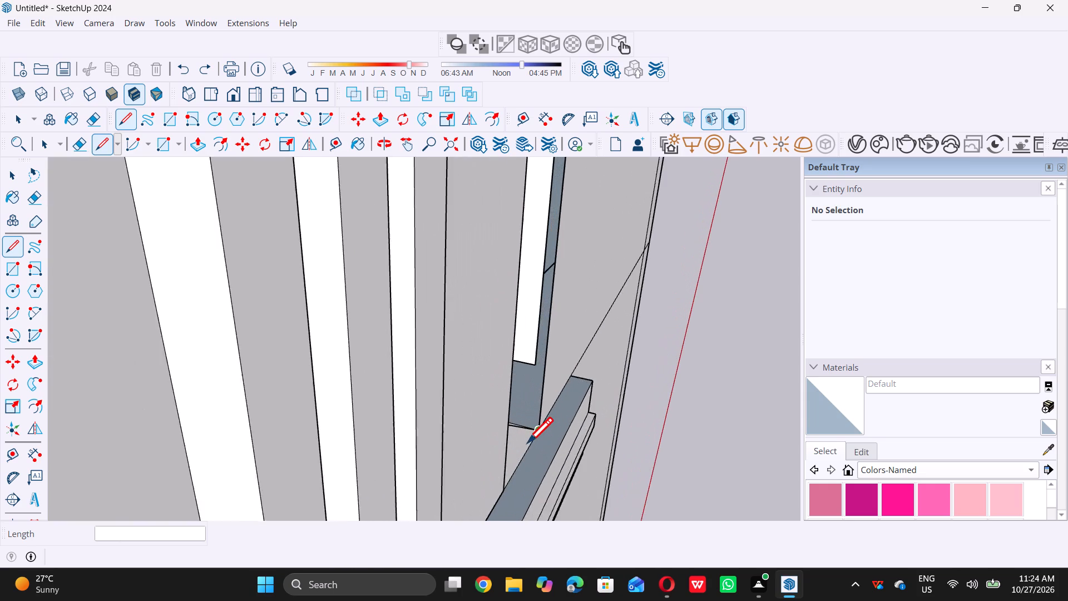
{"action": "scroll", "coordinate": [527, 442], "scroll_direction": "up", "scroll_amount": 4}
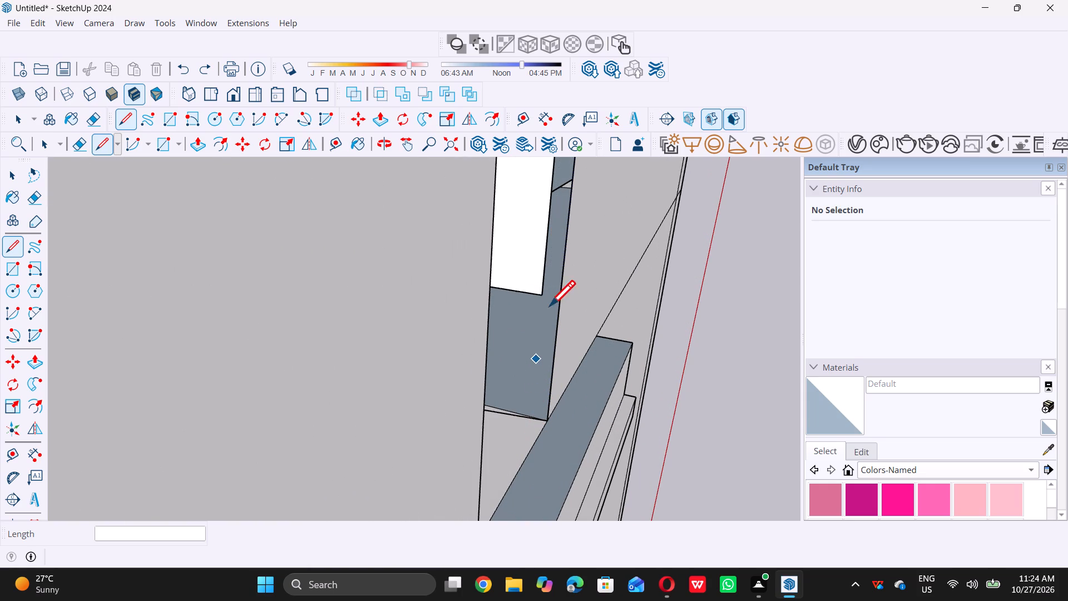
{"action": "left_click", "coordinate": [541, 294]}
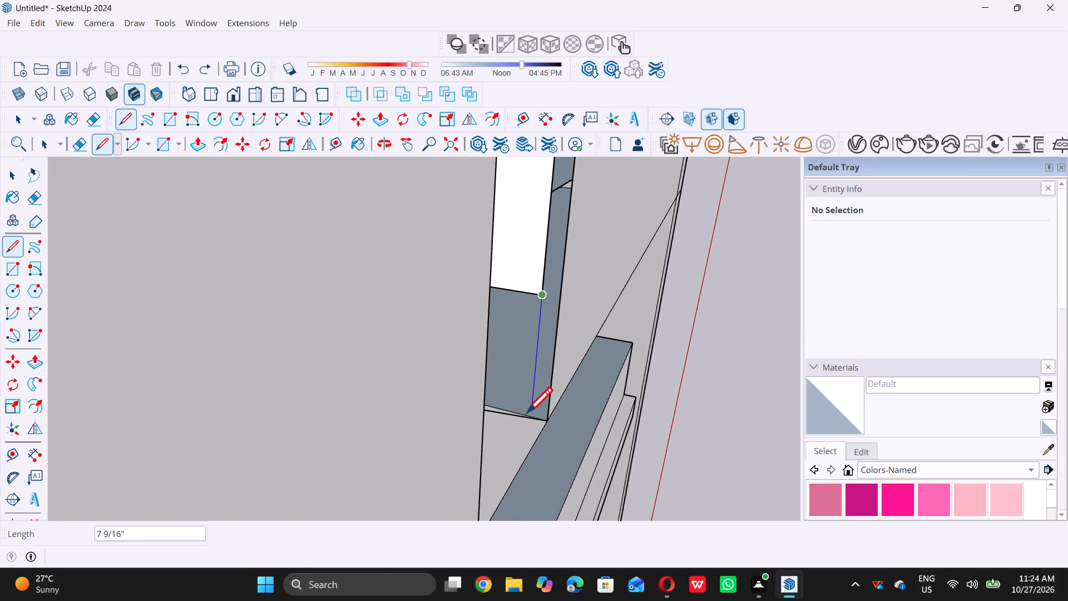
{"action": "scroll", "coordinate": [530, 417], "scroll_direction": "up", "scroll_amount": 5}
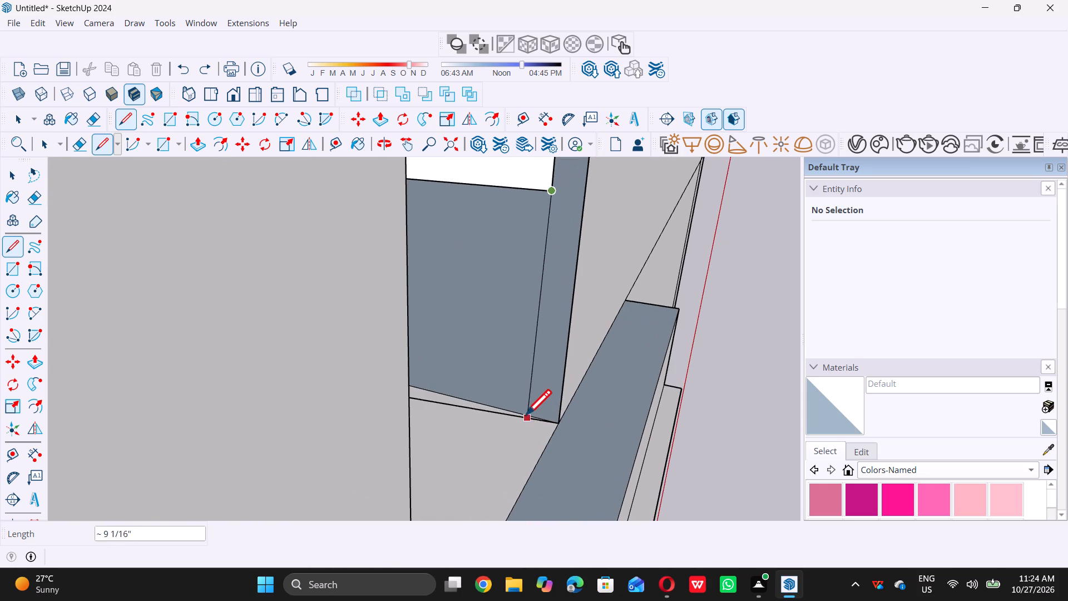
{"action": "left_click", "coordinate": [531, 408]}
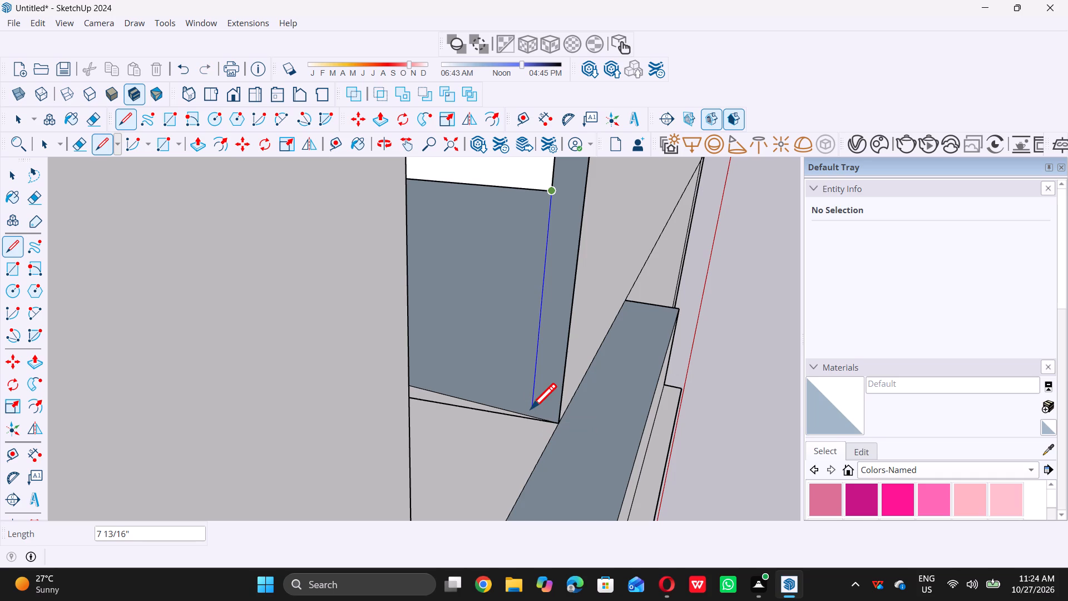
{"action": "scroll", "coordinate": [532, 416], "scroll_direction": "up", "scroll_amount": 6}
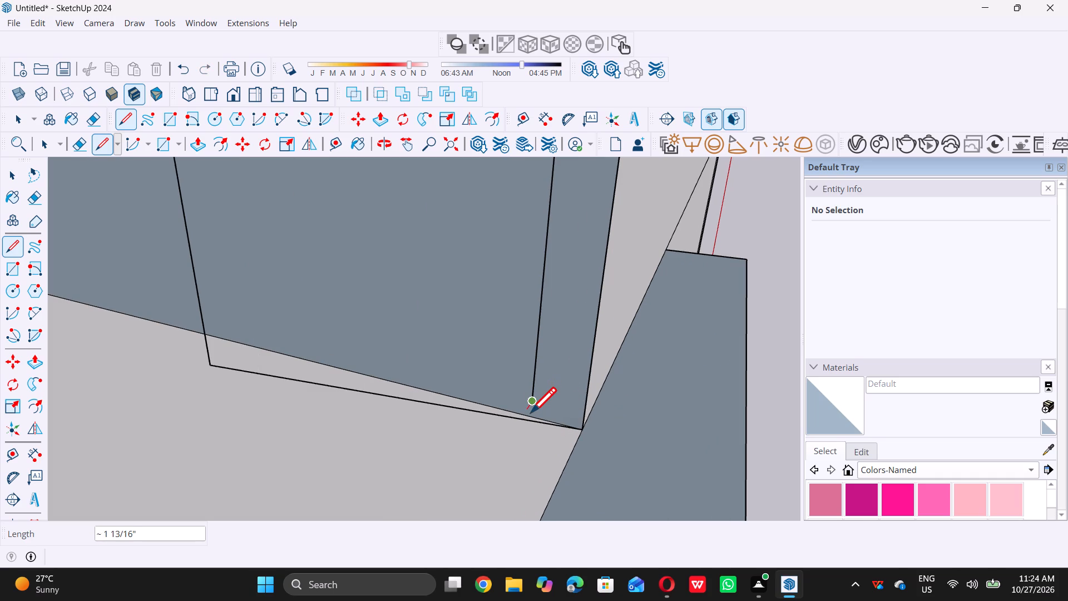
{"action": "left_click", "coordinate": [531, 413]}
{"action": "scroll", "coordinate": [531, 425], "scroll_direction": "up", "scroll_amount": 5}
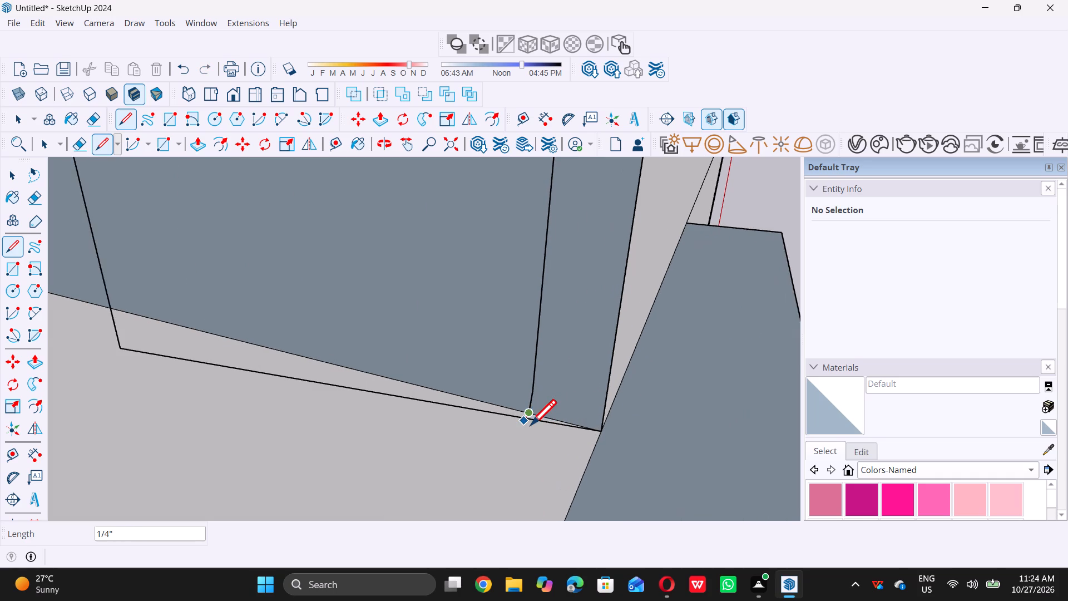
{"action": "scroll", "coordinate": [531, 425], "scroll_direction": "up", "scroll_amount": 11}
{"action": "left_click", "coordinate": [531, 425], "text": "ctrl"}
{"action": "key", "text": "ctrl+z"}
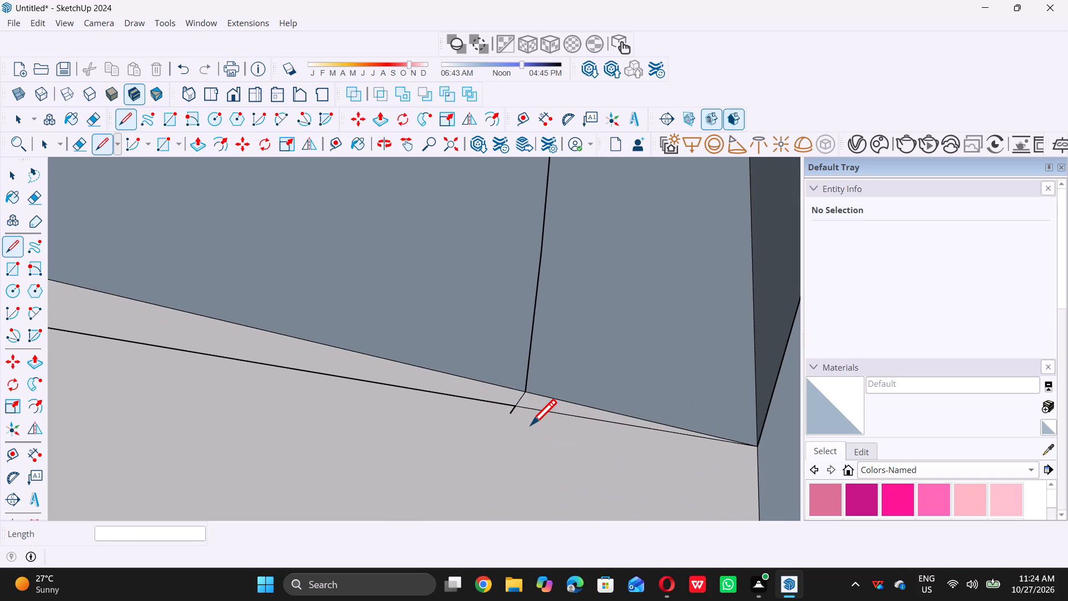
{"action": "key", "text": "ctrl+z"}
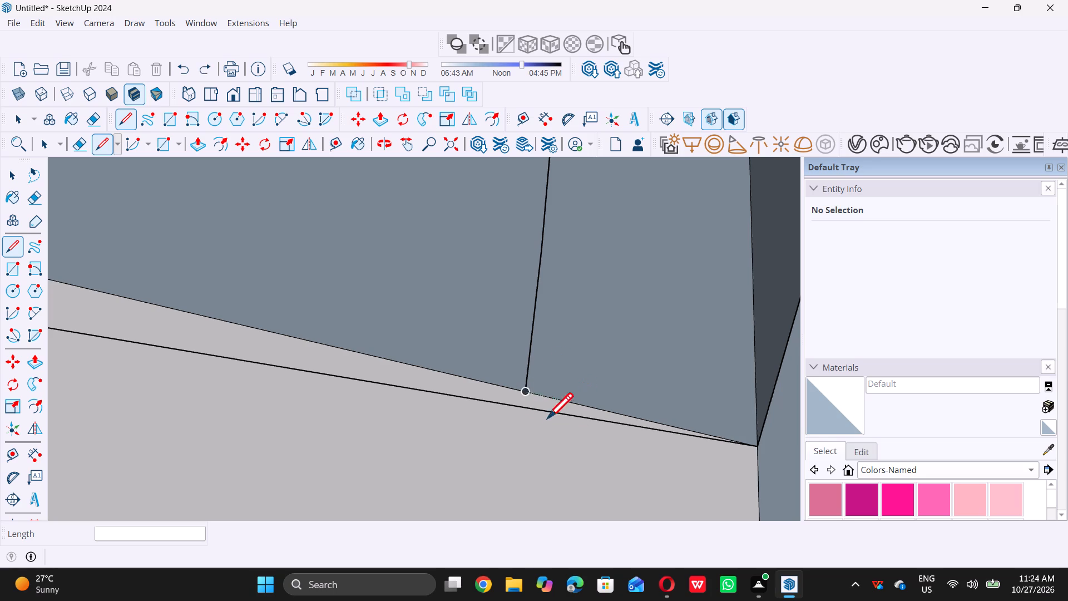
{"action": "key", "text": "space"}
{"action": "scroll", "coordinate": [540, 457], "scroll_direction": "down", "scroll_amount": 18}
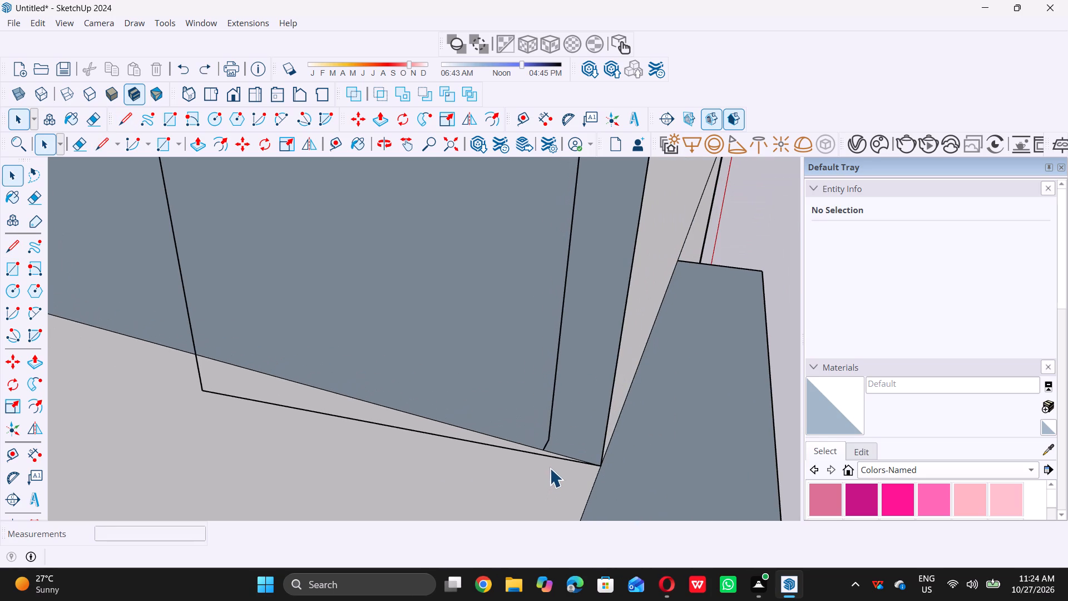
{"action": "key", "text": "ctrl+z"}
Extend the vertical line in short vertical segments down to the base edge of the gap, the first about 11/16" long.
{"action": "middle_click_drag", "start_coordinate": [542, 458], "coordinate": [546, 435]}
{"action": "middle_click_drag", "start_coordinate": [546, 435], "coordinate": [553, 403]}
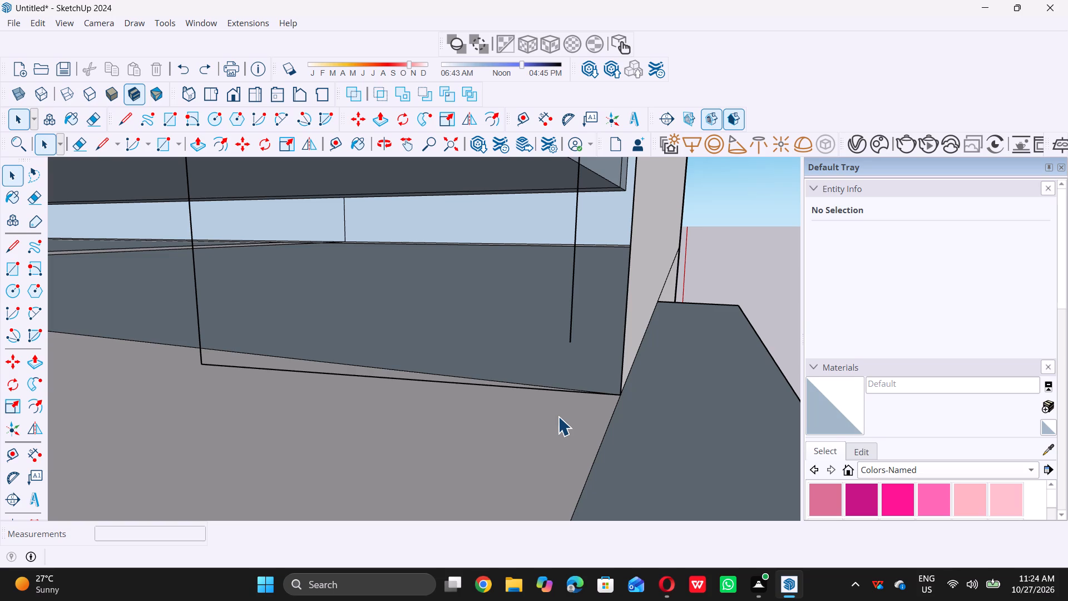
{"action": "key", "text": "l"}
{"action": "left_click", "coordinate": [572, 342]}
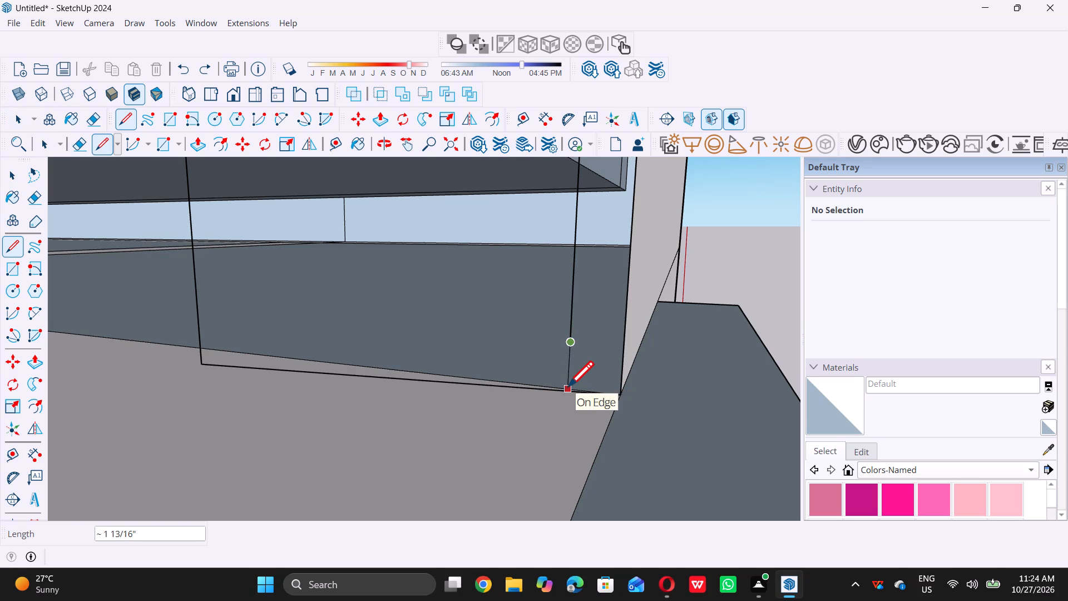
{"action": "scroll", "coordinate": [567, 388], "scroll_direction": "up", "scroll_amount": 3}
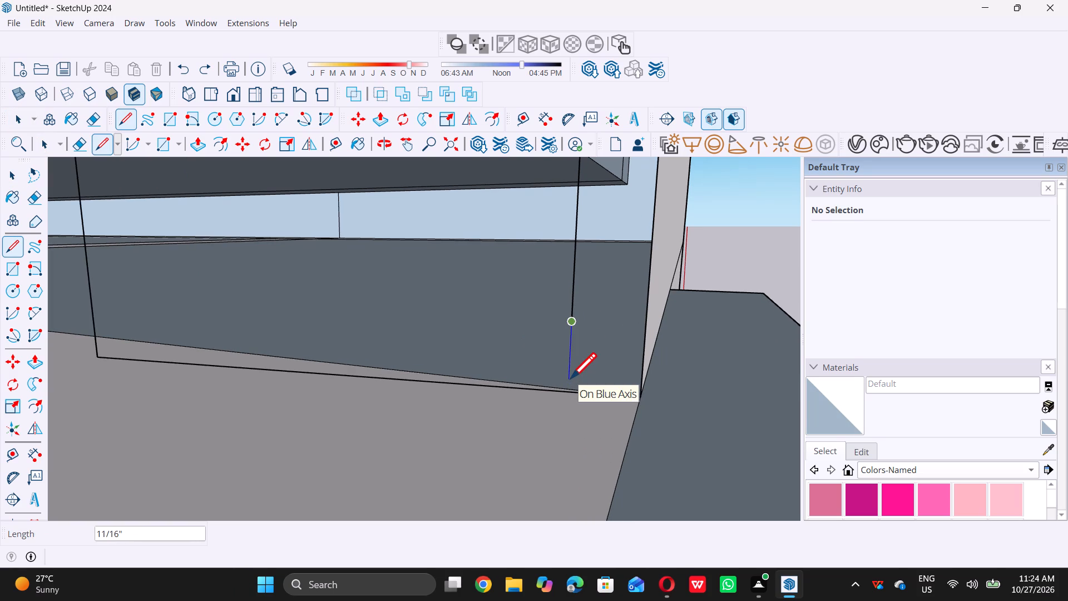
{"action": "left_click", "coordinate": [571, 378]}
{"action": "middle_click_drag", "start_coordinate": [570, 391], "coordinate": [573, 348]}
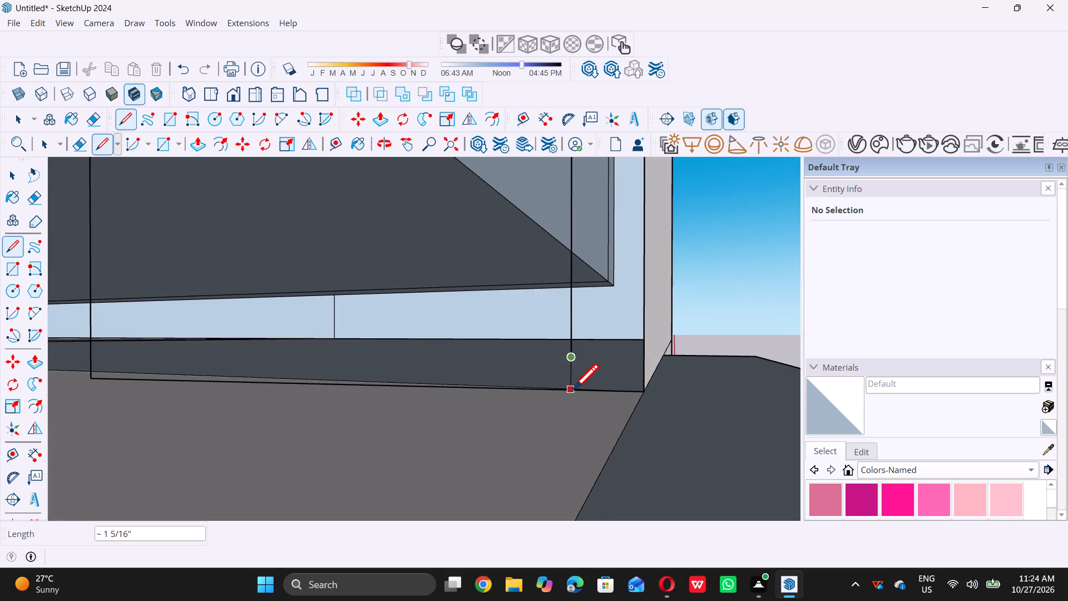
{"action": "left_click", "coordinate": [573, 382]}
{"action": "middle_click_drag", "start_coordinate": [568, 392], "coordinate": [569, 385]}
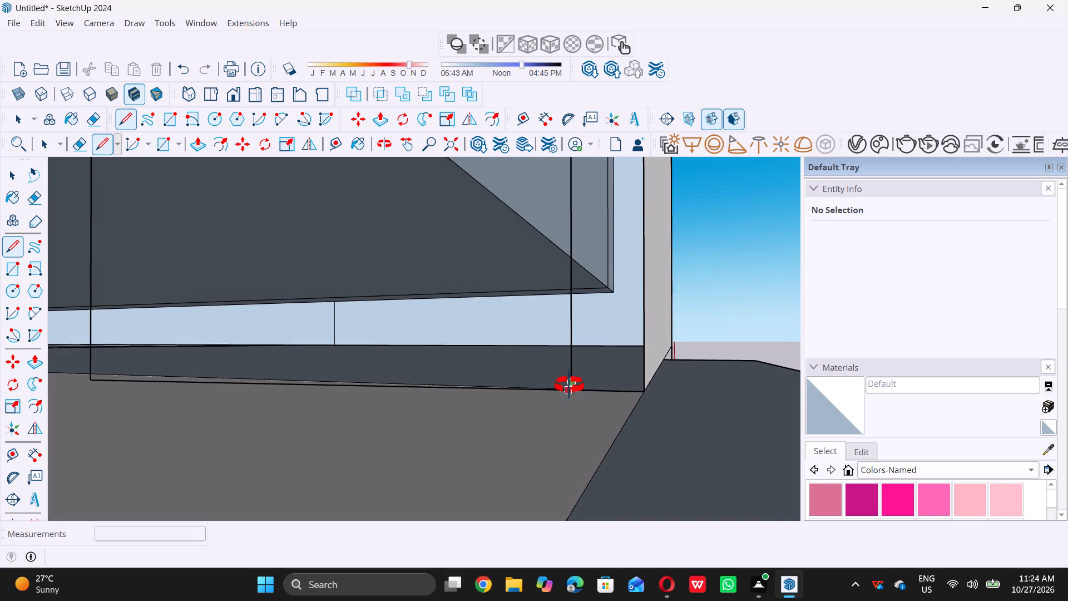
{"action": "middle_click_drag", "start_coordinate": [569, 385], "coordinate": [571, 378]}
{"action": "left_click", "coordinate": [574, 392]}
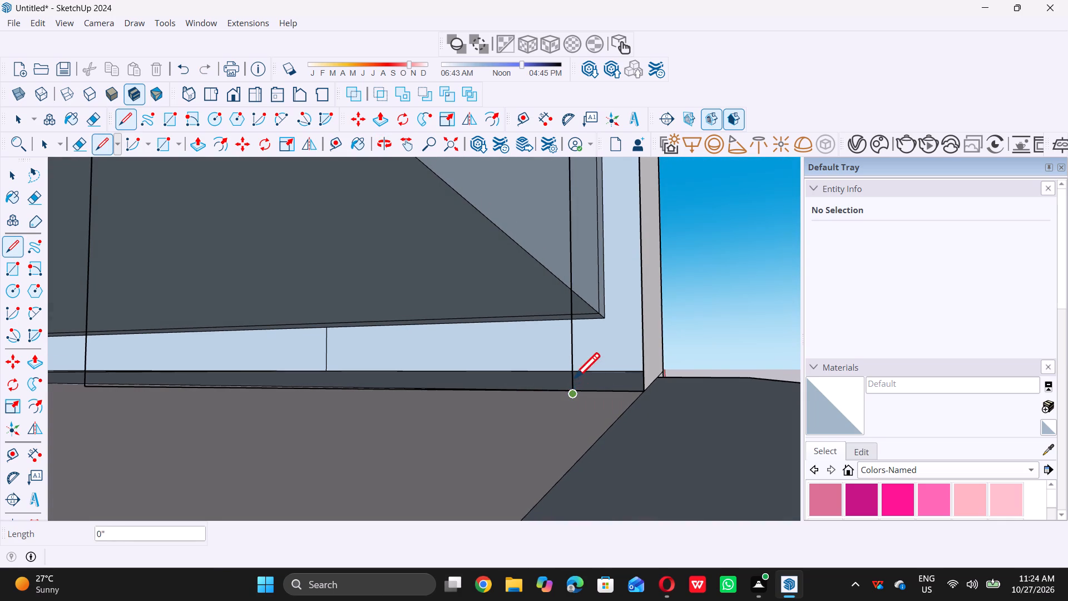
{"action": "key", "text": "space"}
Delete the base edge across the gap and the inner vertical edge below the tall wall's end face.
{"action": "middle_click_drag", "start_coordinate": [492, 352], "coordinate": [505, 406]}
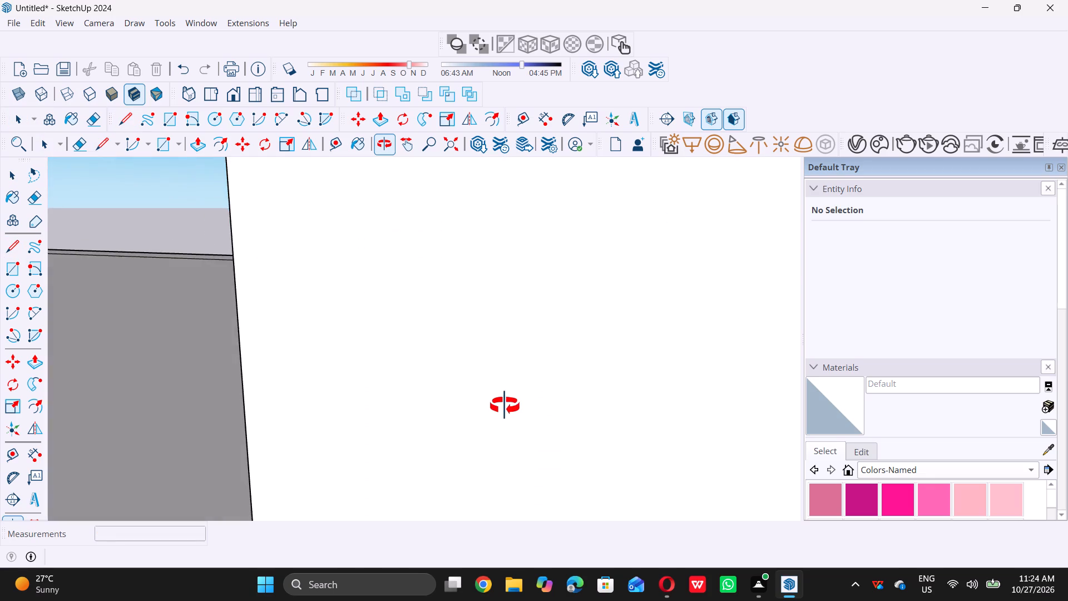
{"action": "middle_click_drag", "start_coordinate": [505, 406], "coordinate": [448, 380]}
{"action": "scroll", "coordinate": [446, 381], "scroll_direction": "down", "scroll_amount": 12}
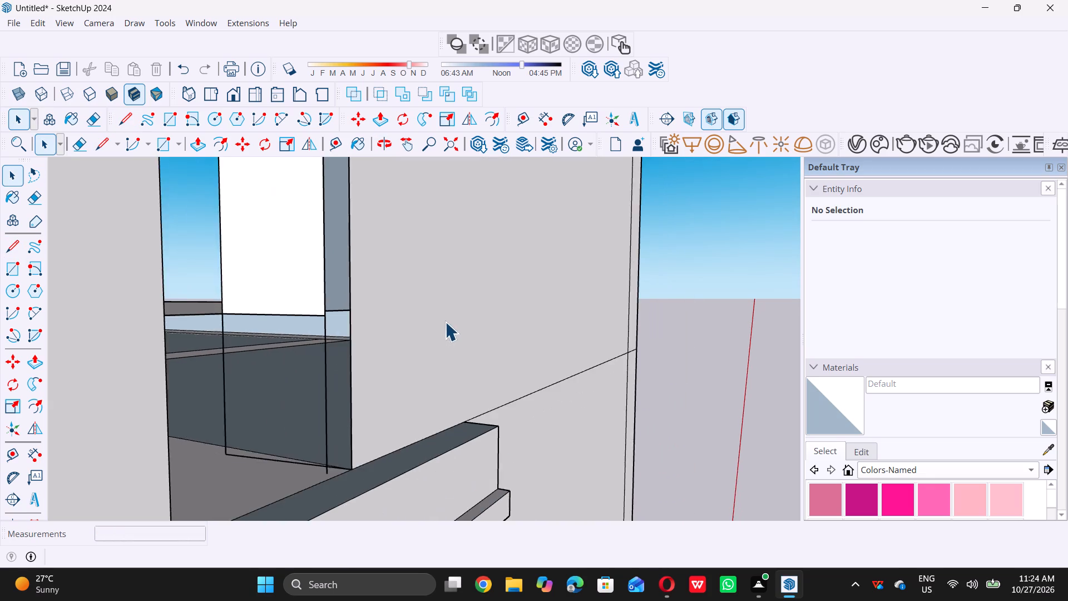
{"action": "scroll", "coordinate": [445, 322], "scroll_direction": "down", "scroll_amount": 7}
{"action": "middle_click_drag", "start_coordinate": [348, 388], "coordinate": [336, 417]}
{"action": "scroll", "coordinate": [339, 405], "scroll_direction": "up", "scroll_amount": 5}
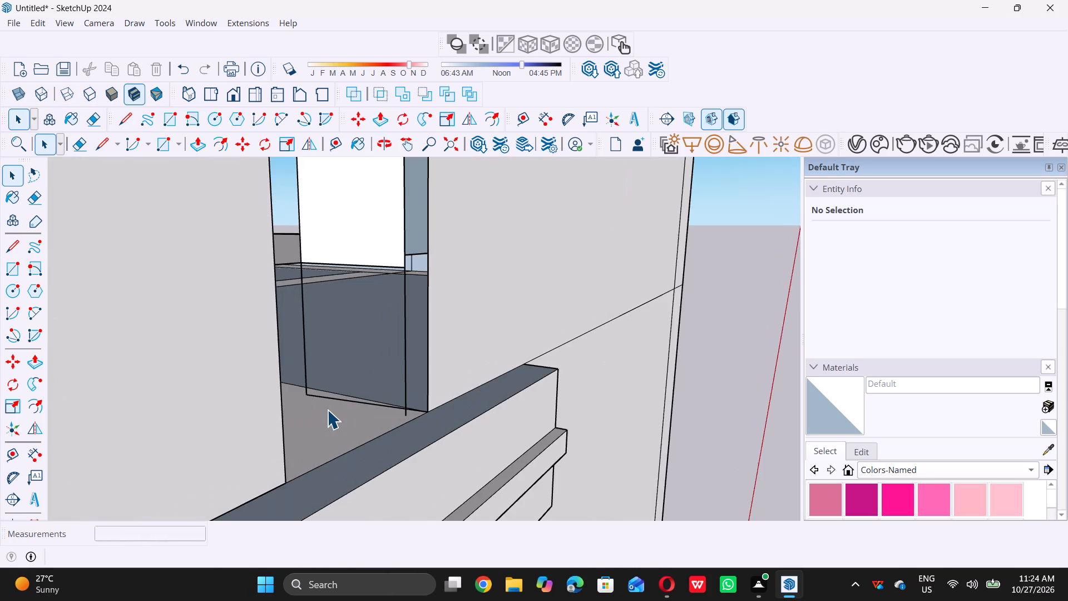
{"action": "scroll", "coordinate": [327, 410], "scroll_direction": "up", "scroll_amount": 10}
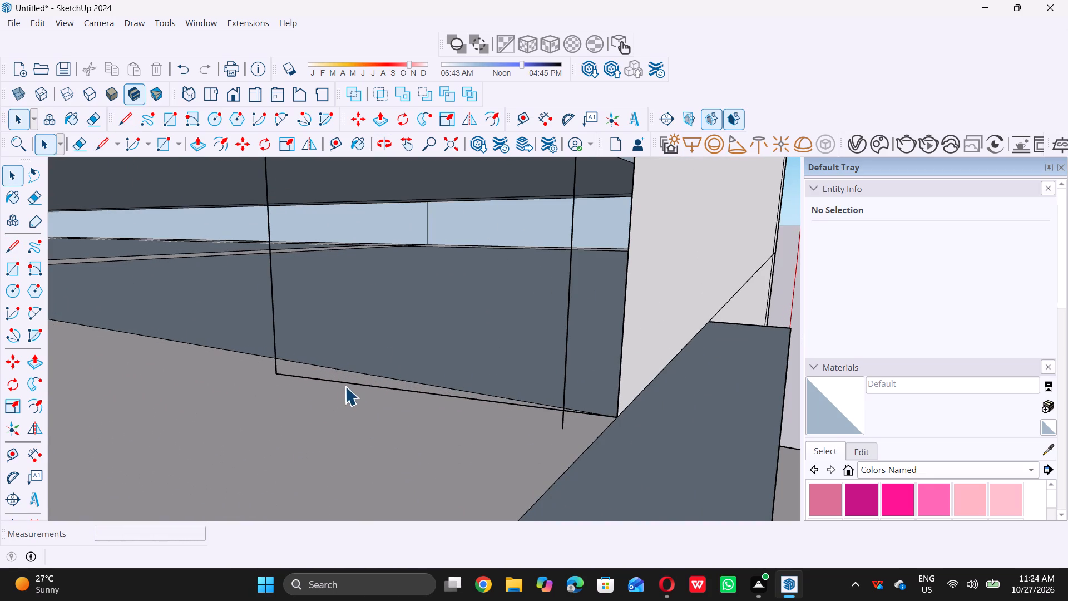
{"action": "left_click", "coordinate": [345, 386]}
{"action": "left_click", "coordinate": [348, 384]}
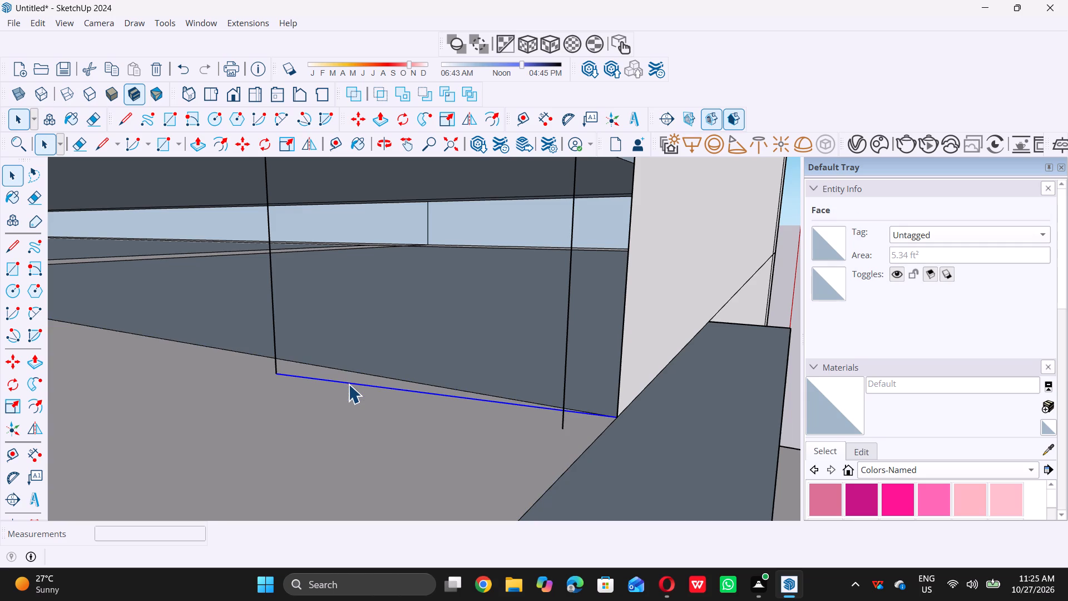
{"action": "key", "text": "Delete"}
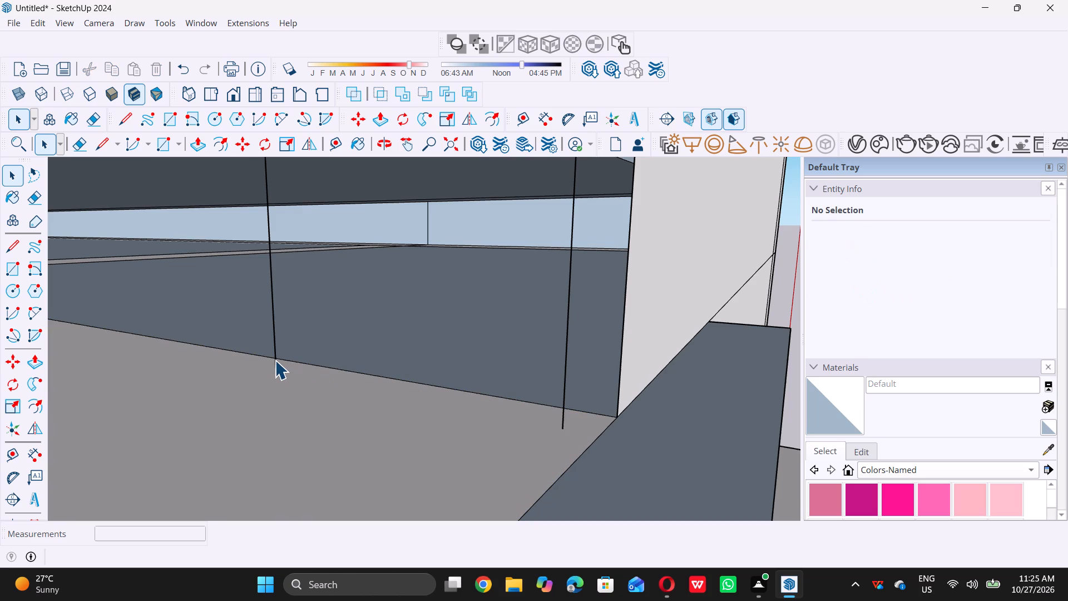
{"action": "left_click", "coordinate": [275, 360]}
{"action": "key", "text": "Delete"}
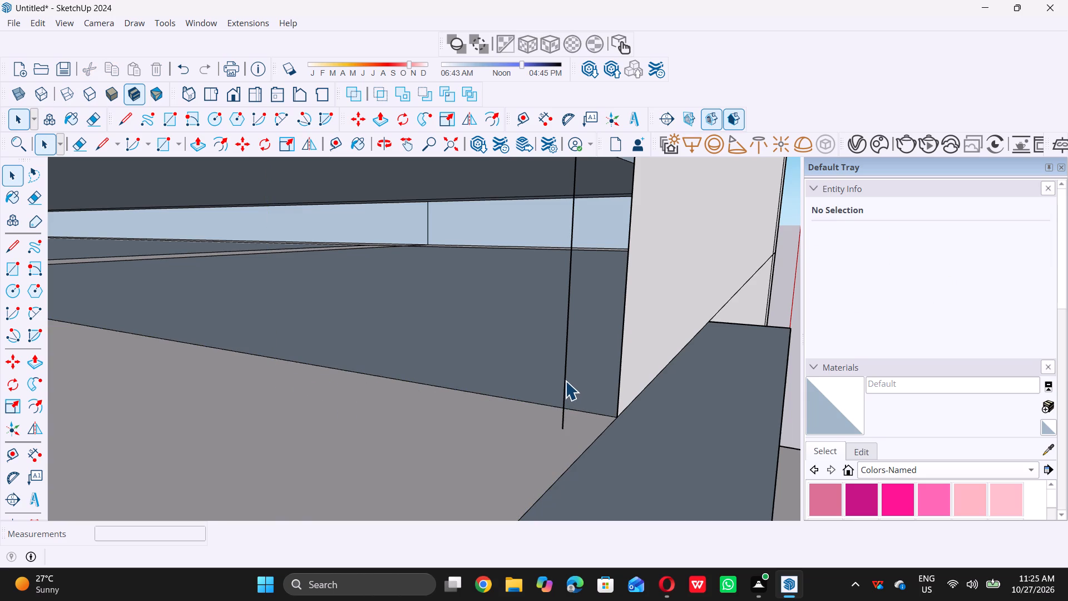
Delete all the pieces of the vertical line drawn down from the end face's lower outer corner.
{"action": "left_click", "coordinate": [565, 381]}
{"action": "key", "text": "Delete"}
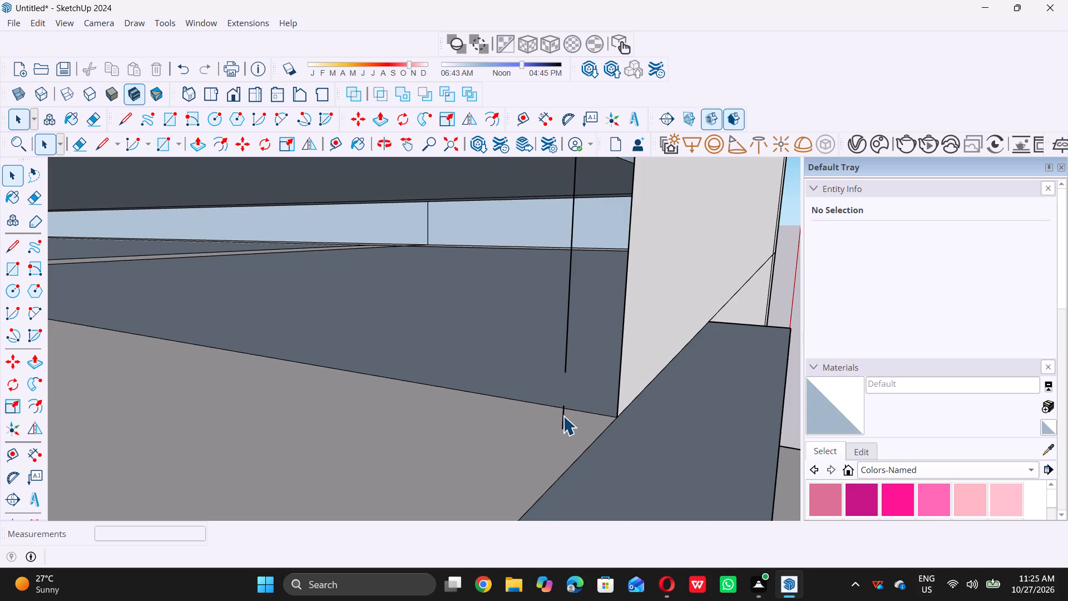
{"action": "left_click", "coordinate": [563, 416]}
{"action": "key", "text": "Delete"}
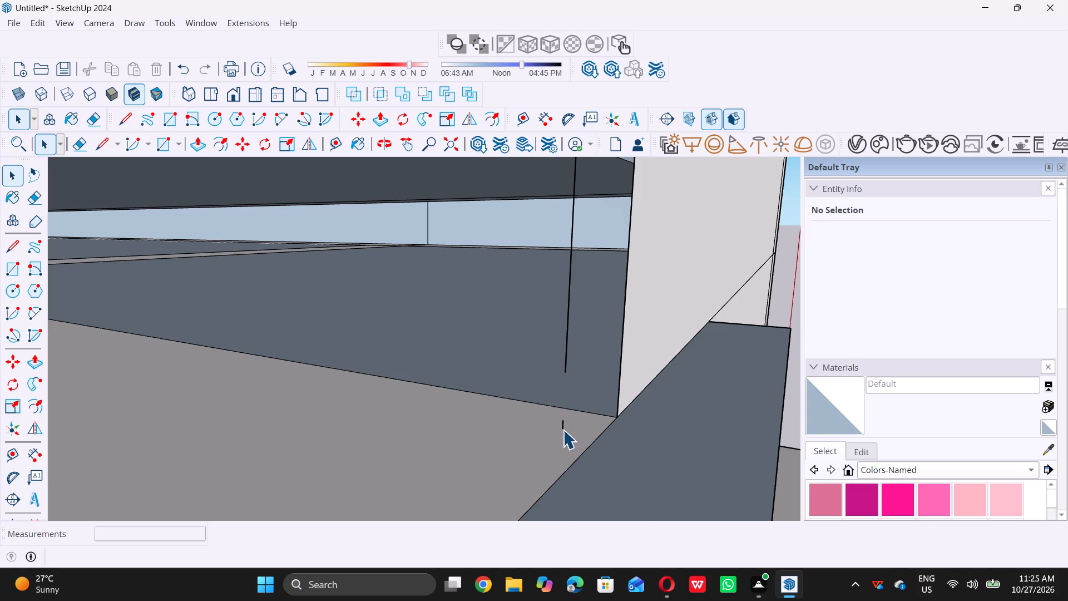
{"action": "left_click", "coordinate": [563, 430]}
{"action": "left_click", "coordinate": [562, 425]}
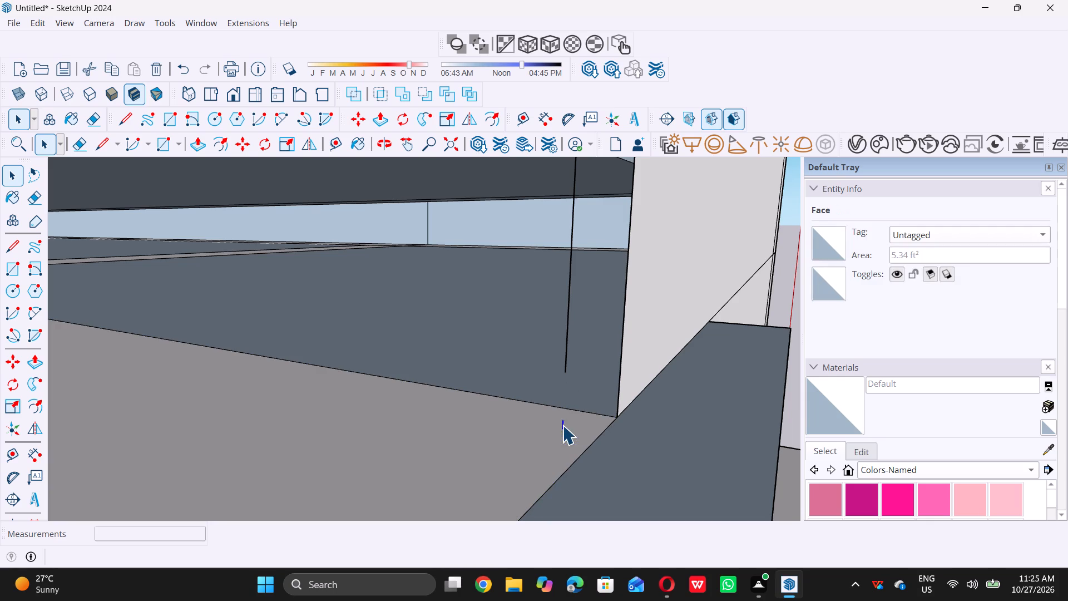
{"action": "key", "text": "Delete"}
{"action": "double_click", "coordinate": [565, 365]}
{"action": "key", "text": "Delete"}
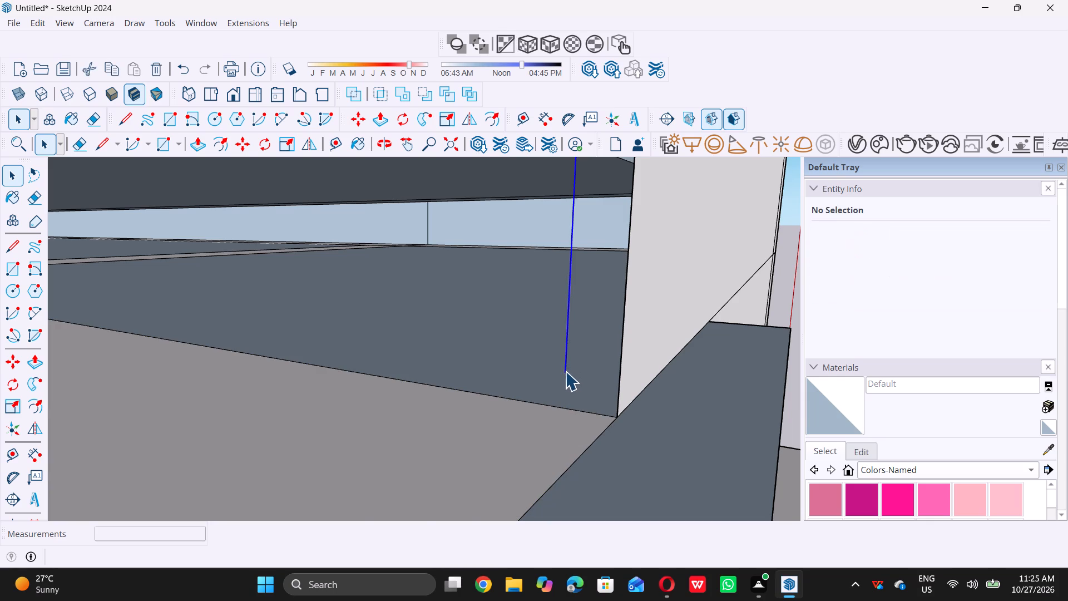
Draw a vertical rectangle about 1 9/16" by 8' 9" closing the tall wall's end, from its base corner to its top.
{"action": "scroll", "coordinate": [566, 394], "scroll_direction": "down", "scroll_amount": 6}
{"action": "middle_click_drag", "start_coordinate": [558, 392], "coordinate": [409, 386]}
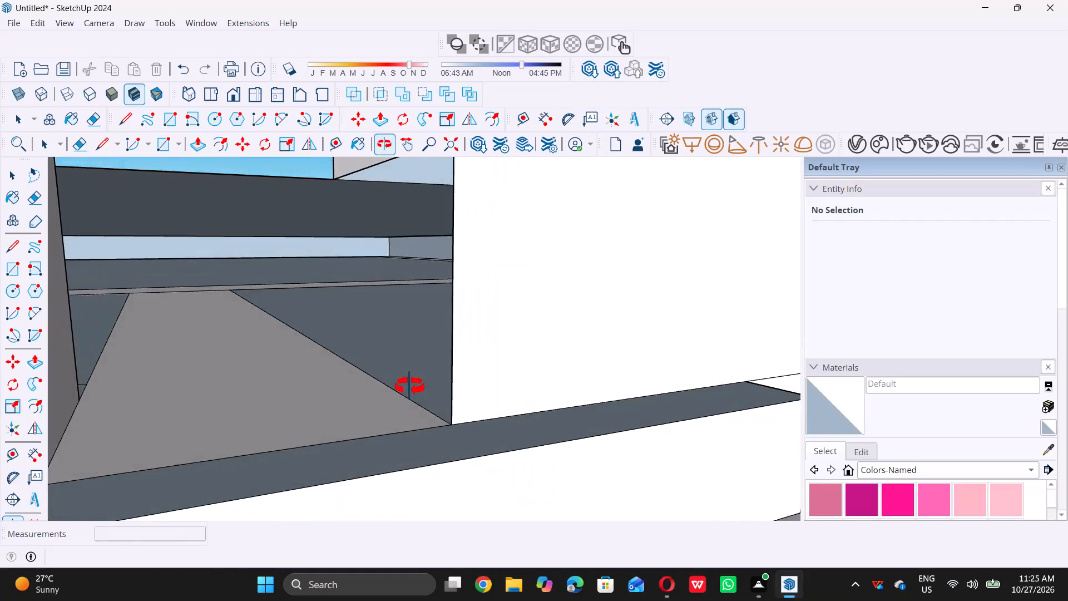
{"action": "middle_click_drag", "start_coordinate": [409, 386], "coordinate": [412, 412]}
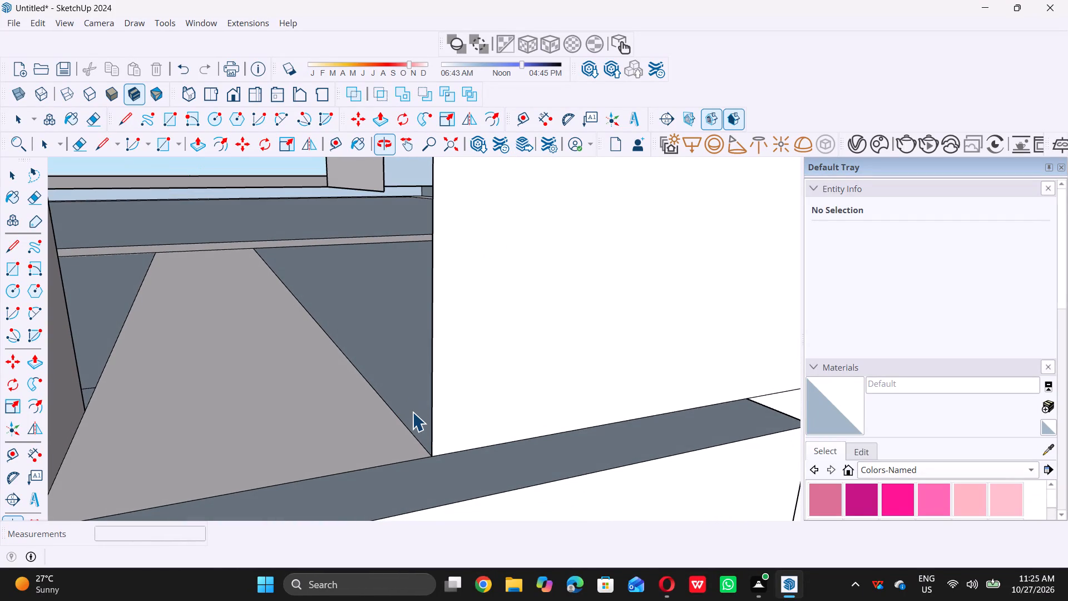
{"action": "key", "text": "r"}
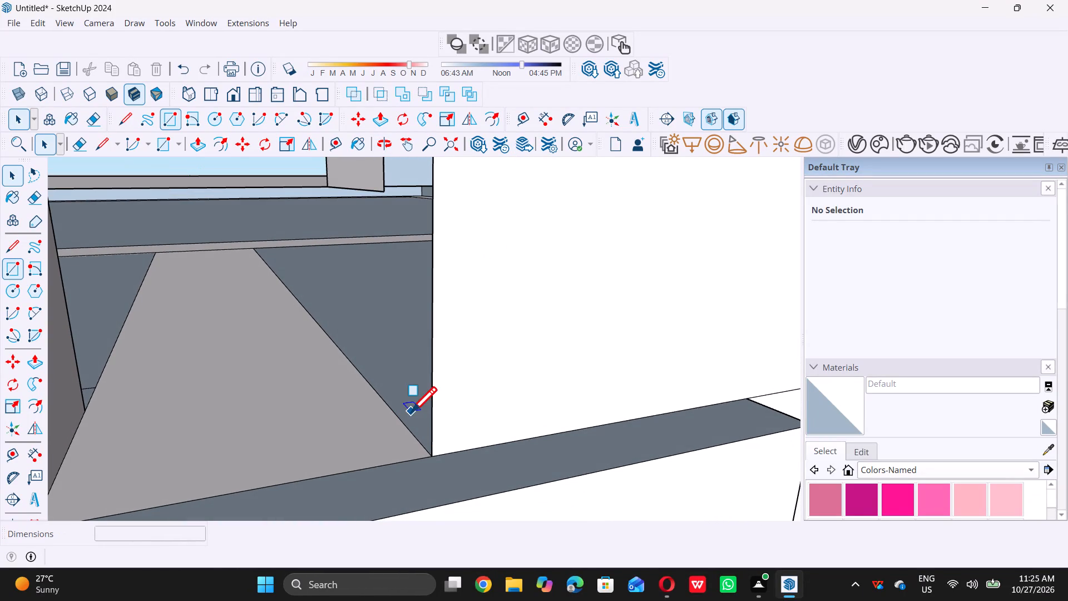
{"action": "middle_click_drag", "start_coordinate": [397, 421], "coordinate": [455, 423]}
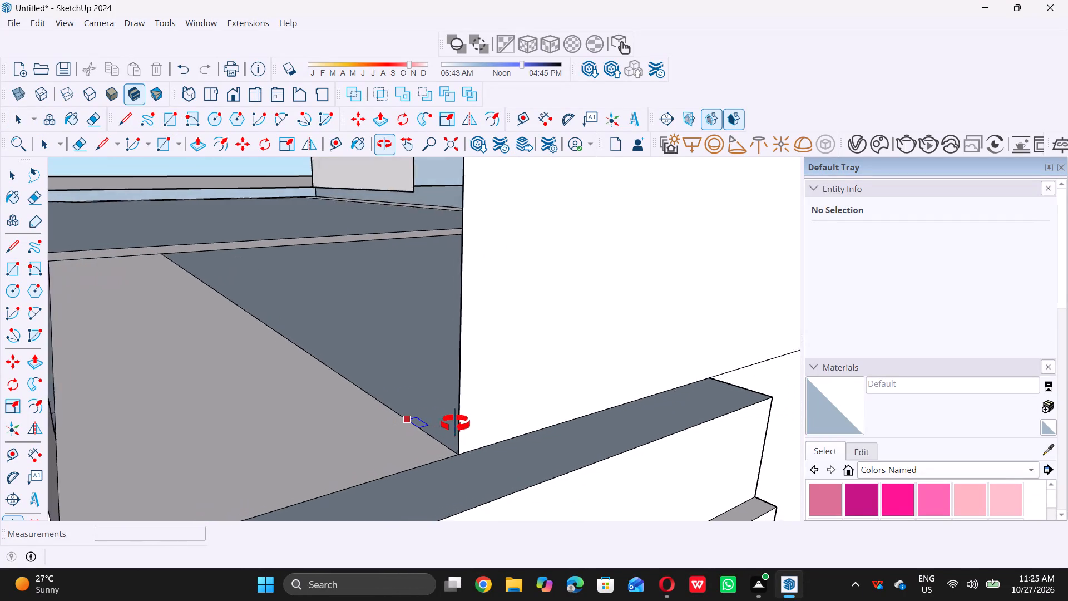
{"action": "middle_click_drag", "start_coordinate": [455, 423], "coordinate": [487, 425]}
{"action": "scroll", "coordinate": [481, 436], "scroll_direction": "up", "scroll_amount": 6}
{"action": "middle_click_drag", "start_coordinate": [467, 434], "coordinate": [498, 442]}
{"action": "scroll", "coordinate": [527, 451], "scroll_direction": "up", "scroll_amount": 5}
{"action": "middle_click_drag", "start_coordinate": [521, 464], "coordinate": [585, 452]}
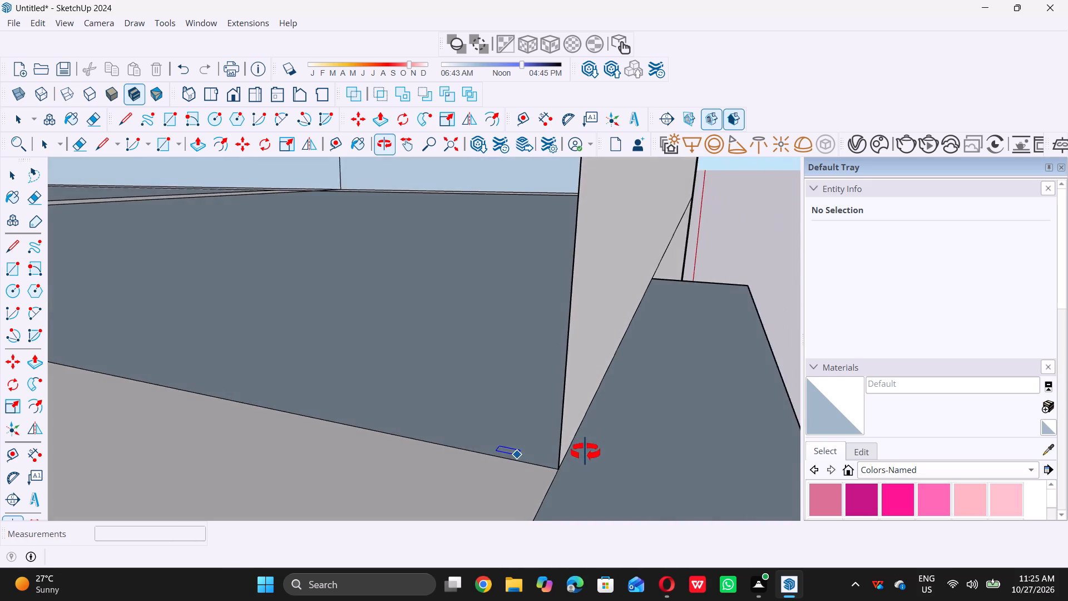
{"action": "middle_click_drag", "start_coordinate": [585, 452], "coordinate": [596, 448]}
{"action": "scroll", "coordinate": [594, 449], "scroll_direction": "up", "scroll_amount": 1}
{"action": "scroll", "coordinate": [551, 465], "scroll_direction": "up", "scroll_amount": 13}
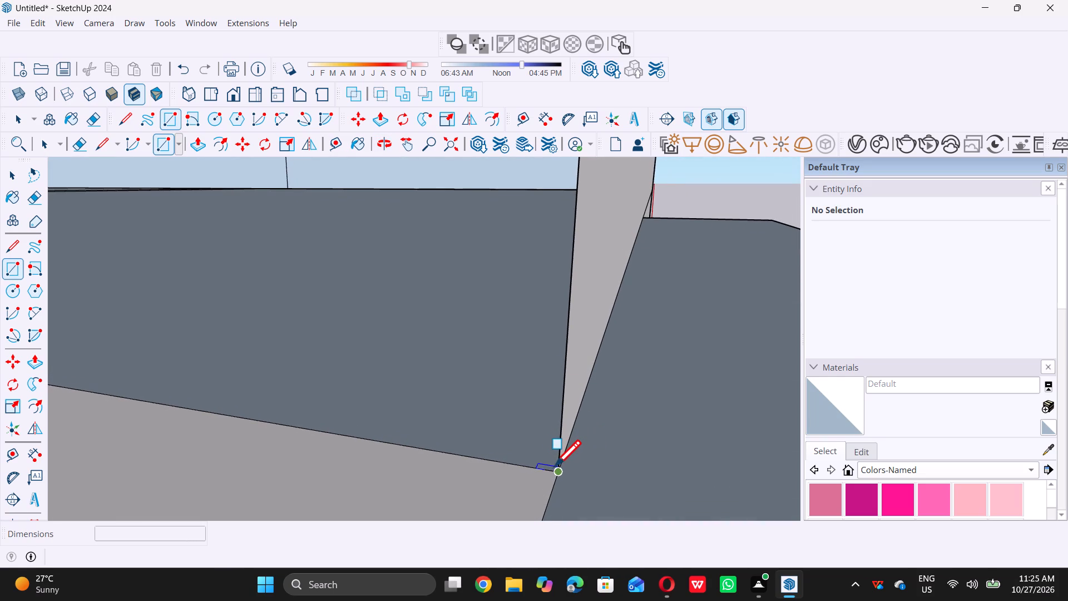
{"action": "left_click", "coordinate": [561, 471]}
{"action": "scroll", "coordinate": [561, 471], "scroll_direction": "down", "scroll_amount": 9}
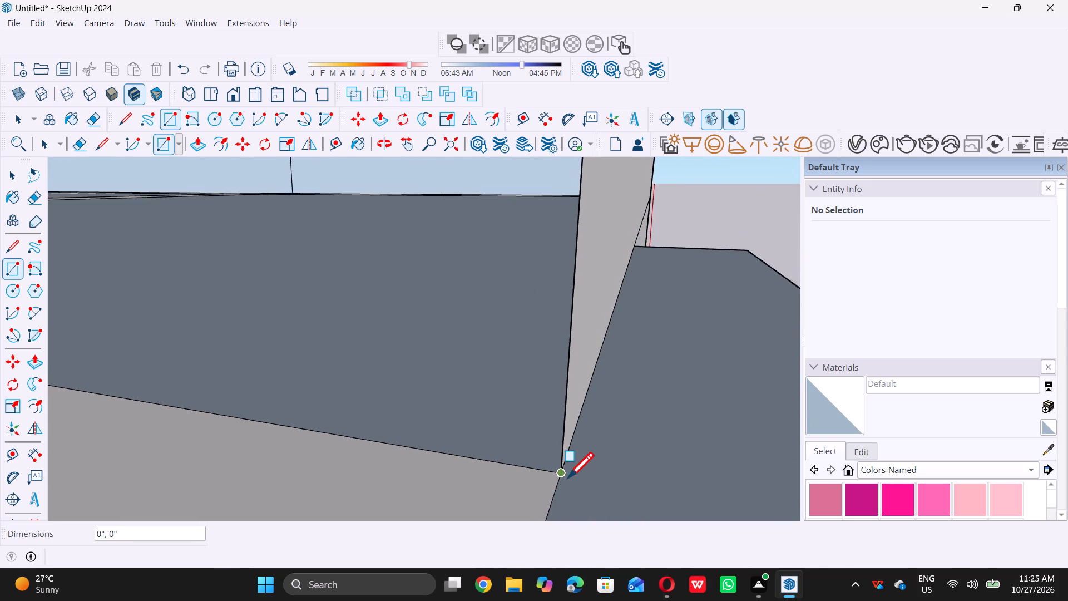
{"action": "scroll", "coordinate": [568, 477], "scroll_direction": "down", "scroll_amount": 20}
{"action": "scroll", "coordinate": [568, 477], "scroll_direction": "down", "scroll_amount": 4}
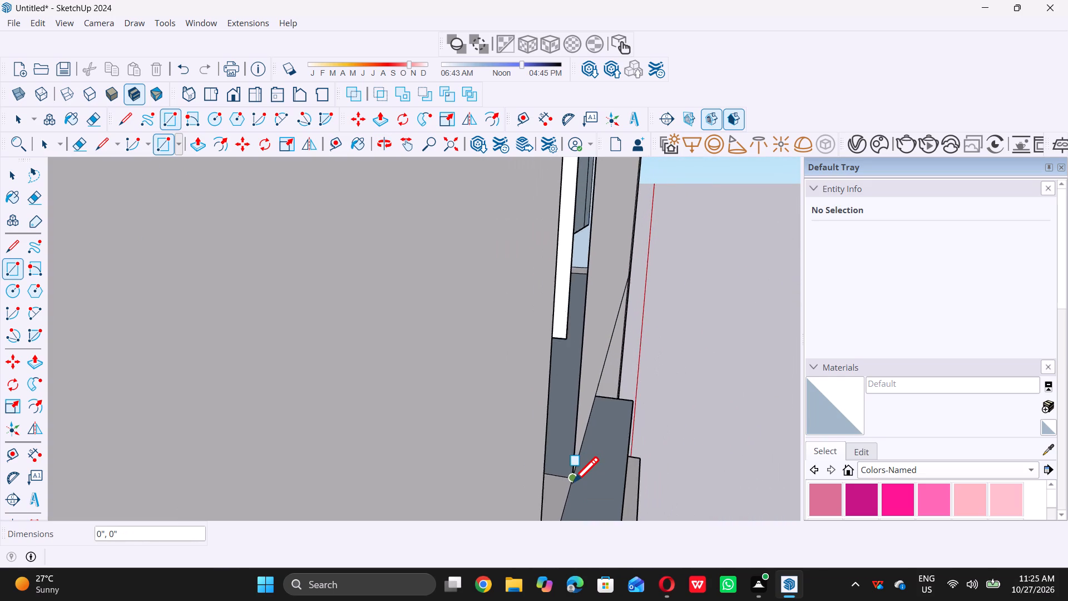
{"action": "scroll", "coordinate": [573, 482], "scroll_direction": "down", "scroll_amount": 20}
{"action": "scroll", "coordinate": [573, 482], "scroll_direction": "down", "scroll_amount": 10}
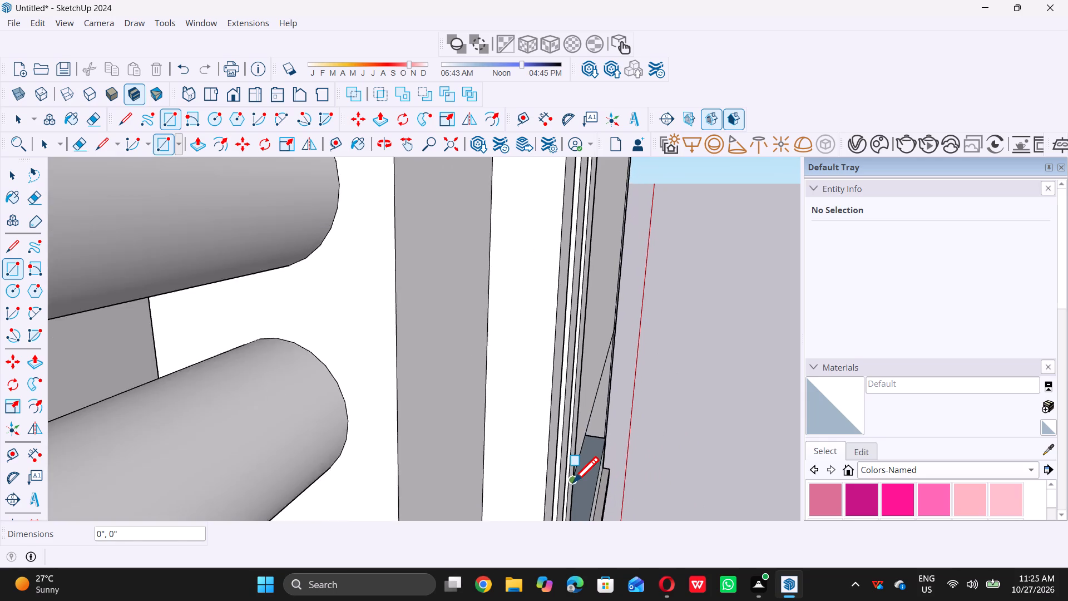
{"action": "scroll", "coordinate": [573, 482], "scroll_direction": "down", "scroll_amount": 18}
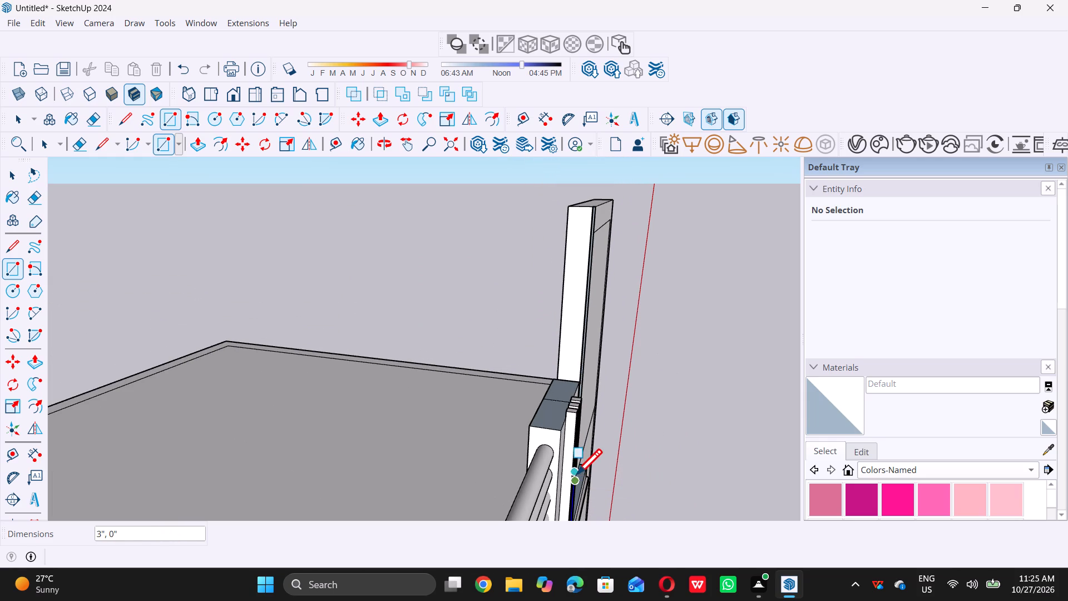
{"action": "scroll", "coordinate": [599, 198], "scroll_direction": "up", "scroll_amount": 6}
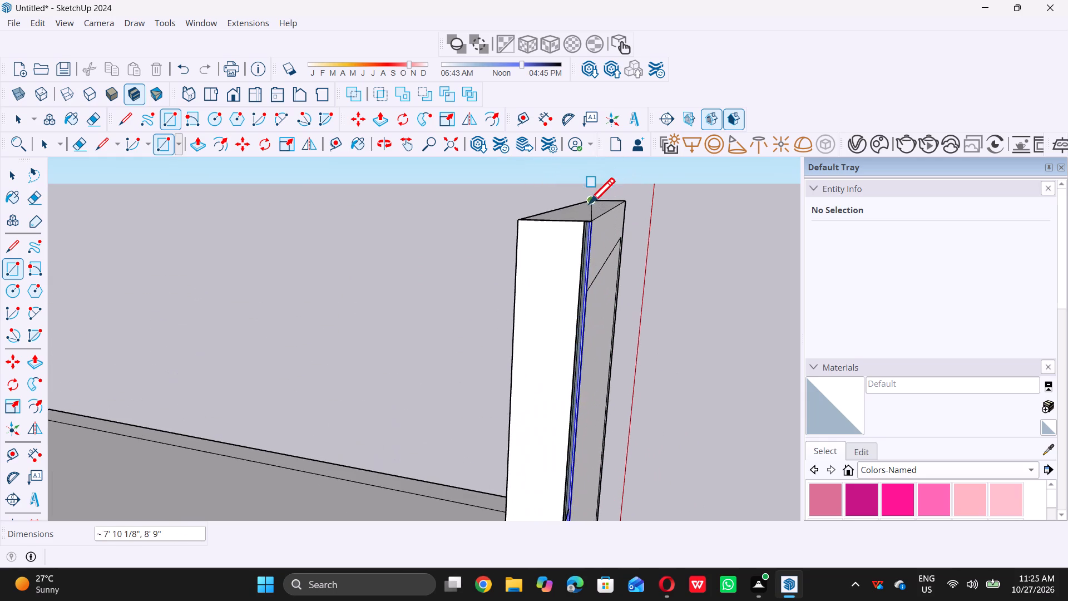
{"action": "scroll", "coordinate": [580, 231], "scroll_direction": "up", "scroll_amount": 11}
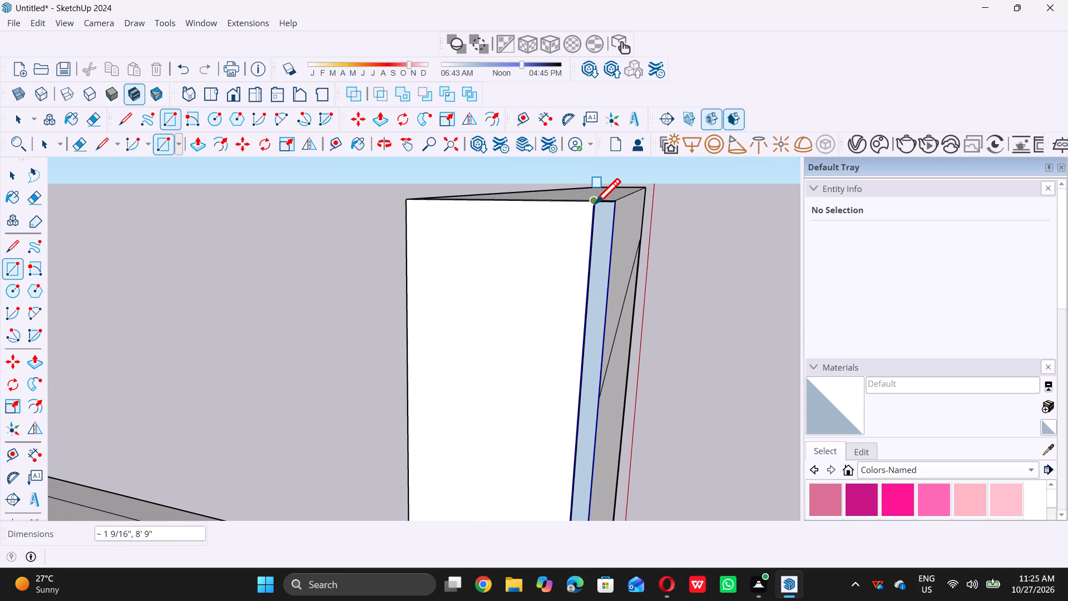
{"action": "left_click", "coordinate": [596, 201]}
{"action": "key", "text": "space"}
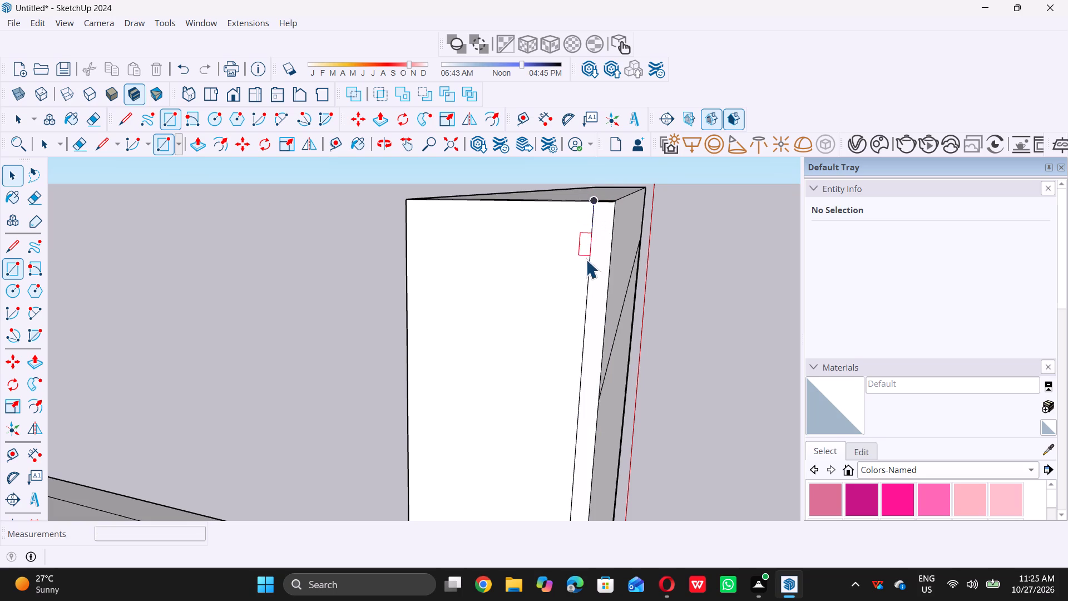
Push/Pull the small triangular face at the tall wall's top end corner 8' 9" down to the wall's base.
{"action": "scroll", "coordinate": [582, 277], "scroll_direction": "down", "scroll_amount": 13}
{"action": "middle_click_drag", "start_coordinate": [600, 321], "coordinate": [466, 442]}
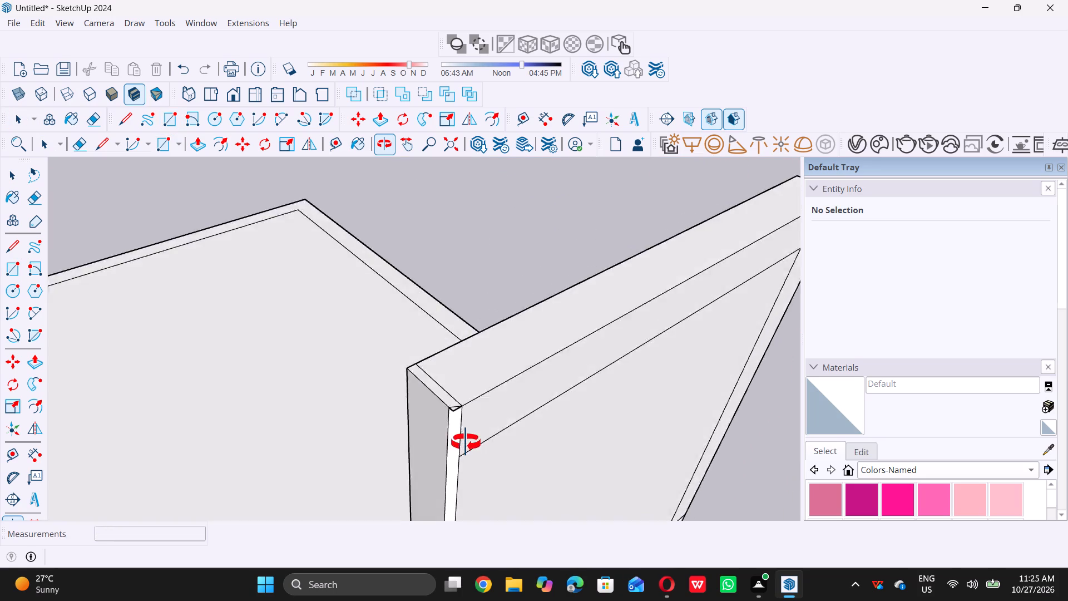
{"action": "middle_click_drag", "start_coordinate": [466, 442], "coordinate": [462, 452]}
{"action": "scroll", "coordinate": [470, 423], "scroll_direction": "down", "scroll_amount": 3}
{"action": "scroll", "coordinate": [451, 434], "scroll_direction": "up", "scroll_amount": 8}
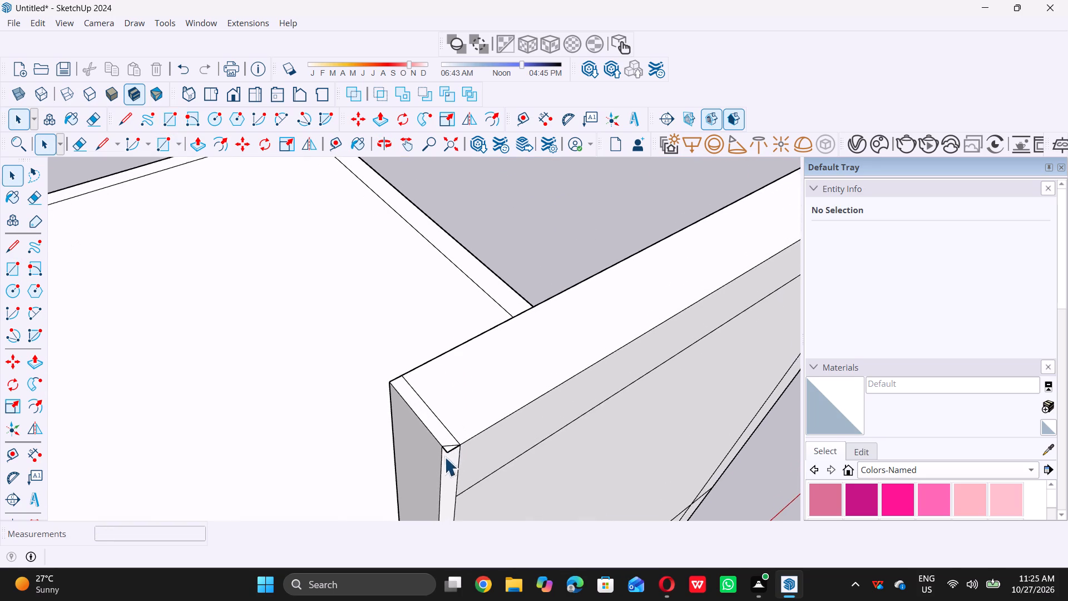
{"action": "scroll", "coordinate": [443, 464], "scroll_direction": "up", "scroll_amount": 1}
{"action": "middle_click_drag", "start_coordinate": [439, 423], "coordinate": [477, 304]}
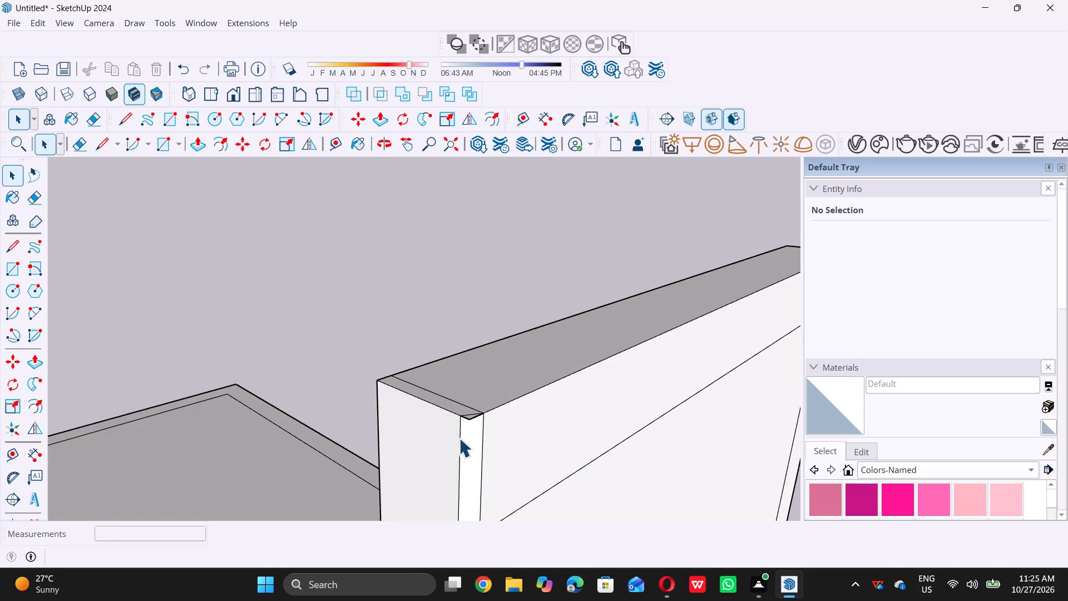
{"action": "middle_click_drag", "start_coordinate": [458, 435], "coordinate": [483, 280]}
{"action": "middle_click_drag", "start_coordinate": [474, 392], "coordinate": [483, 358]}
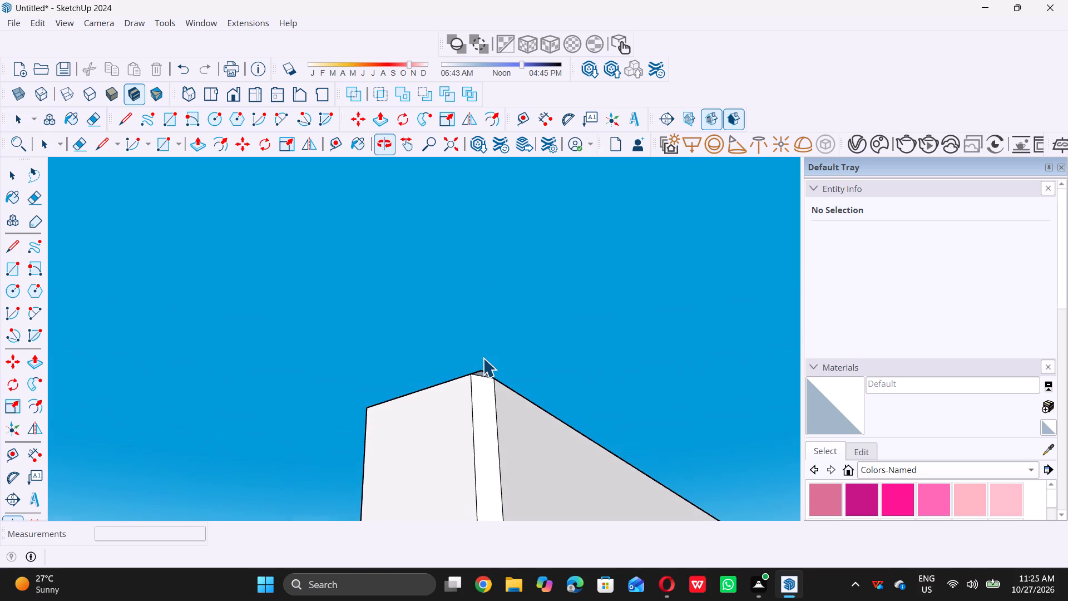
{"action": "scroll", "coordinate": [479, 384], "scroll_direction": "up", "scroll_amount": 15}
{"action": "left_click", "coordinate": [487, 348]}
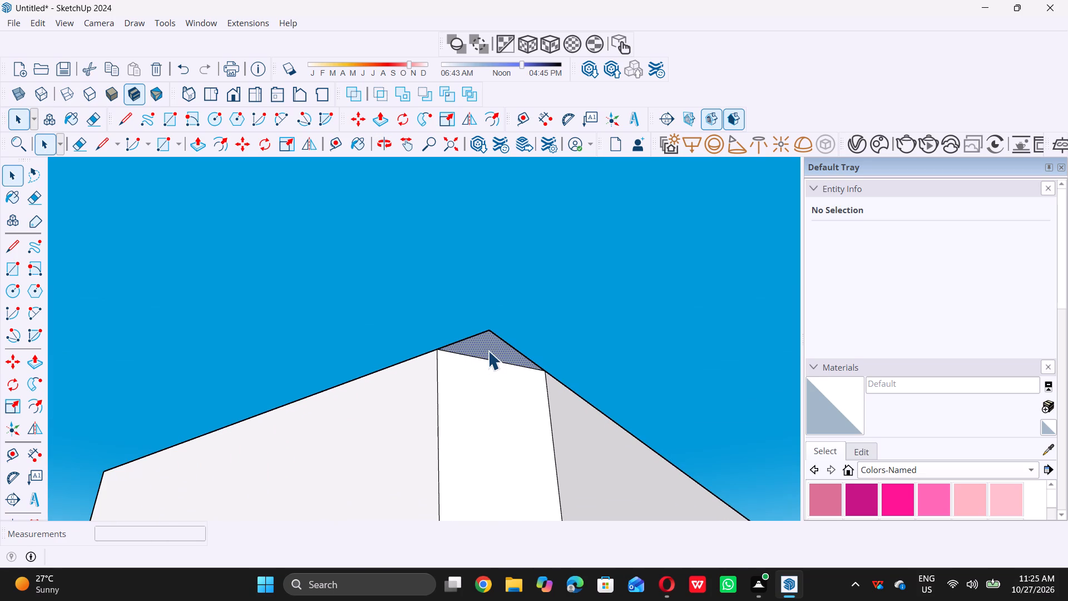
{"action": "key", "text": "p"}
{"action": "left_click", "coordinate": [489, 349]}
{"action": "scroll", "coordinate": [489, 348], "scroll_direction": "down", "scroll_amount": 2}
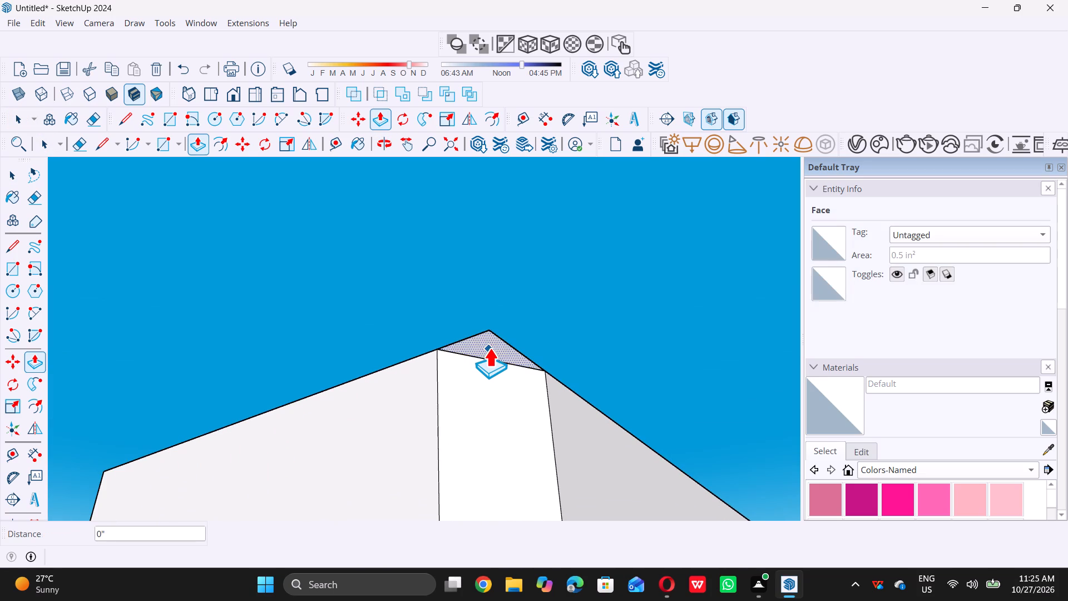
{"action": "scroll", "coordinate": [489, 348], "scroll_direction": "down", "scroll_amount": 20}
{"action": "scroll", "coordinate": [489, 348], "scroll_direction": "down", "scroll_amount": 1}
{"action": "scroll", "coordinate": [482, 432], "scroll_direction": "down", "scroll_amount": 20}
{"action": "scroll", "coordinate": [482, 432], "scroll_direction": "down", "scroll_amount": 7}
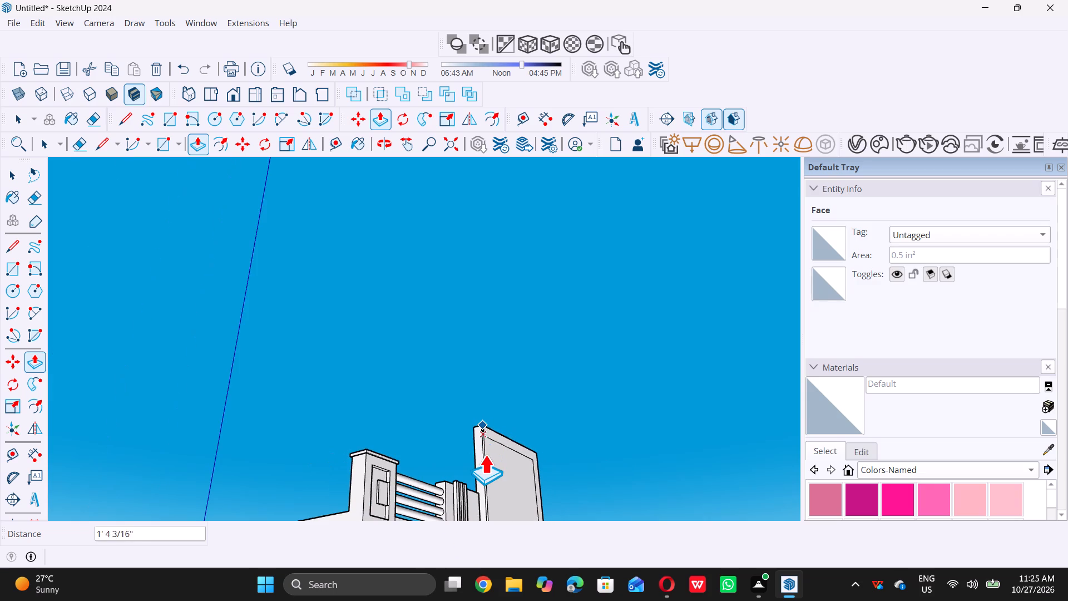
{"action": "scroll", "coordinate": [485, 455], "scroll_direction": "down", "scroll_amount": 10}
{"action": "scroll", "coordinate": [483, 476], "scroll_direction": "up", "scroll_amount": 20}
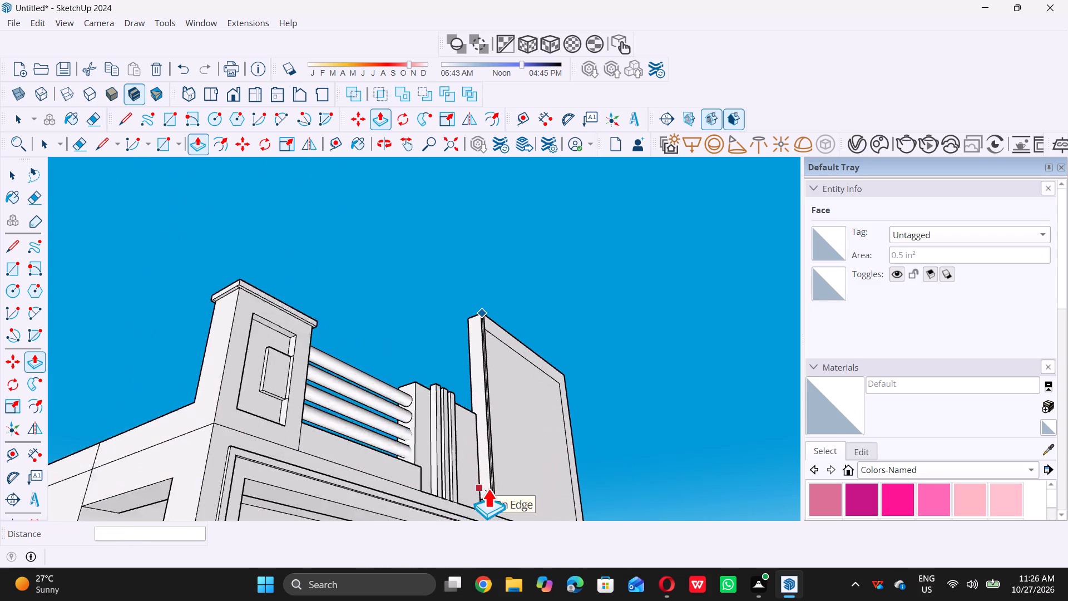
{"action": "scroll", "coordinate": [488, 489], "scroll_direction": "up", "scroll_amount": 1}
{"action": "scroll", "coordinate": [484, 452], "scroll_direction": "down", "scroll_amount": 6}
{"action": "scroll", "coordinate": [481, 474], "scroll_direction": "up", "scroll_amount": 5}
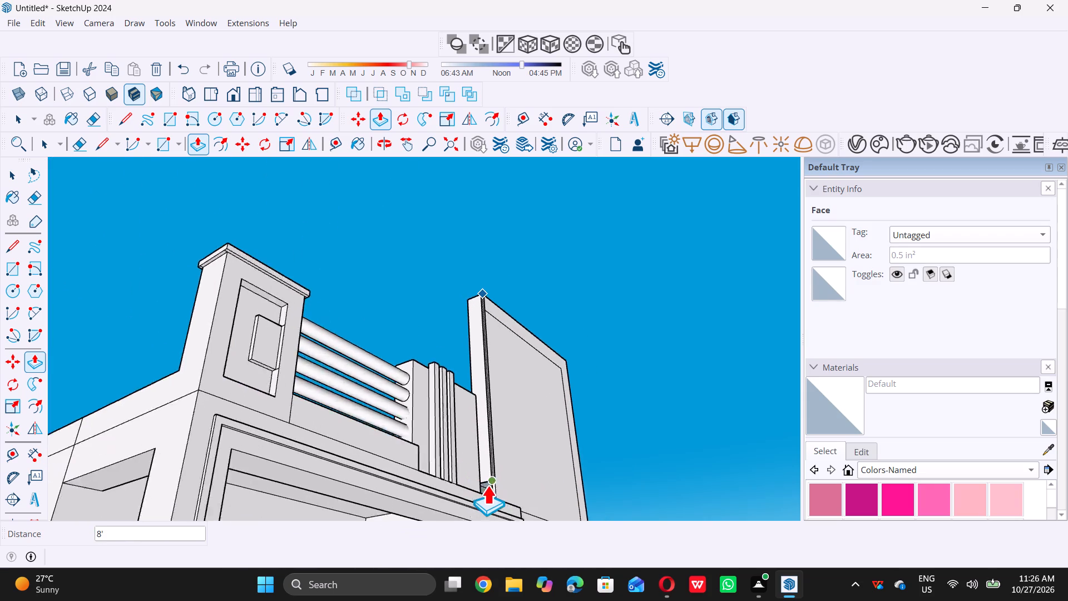
{"action": "scroll", "coordinate": [487, 485], "scroll_direction": "up", "scroll_amount": 2}
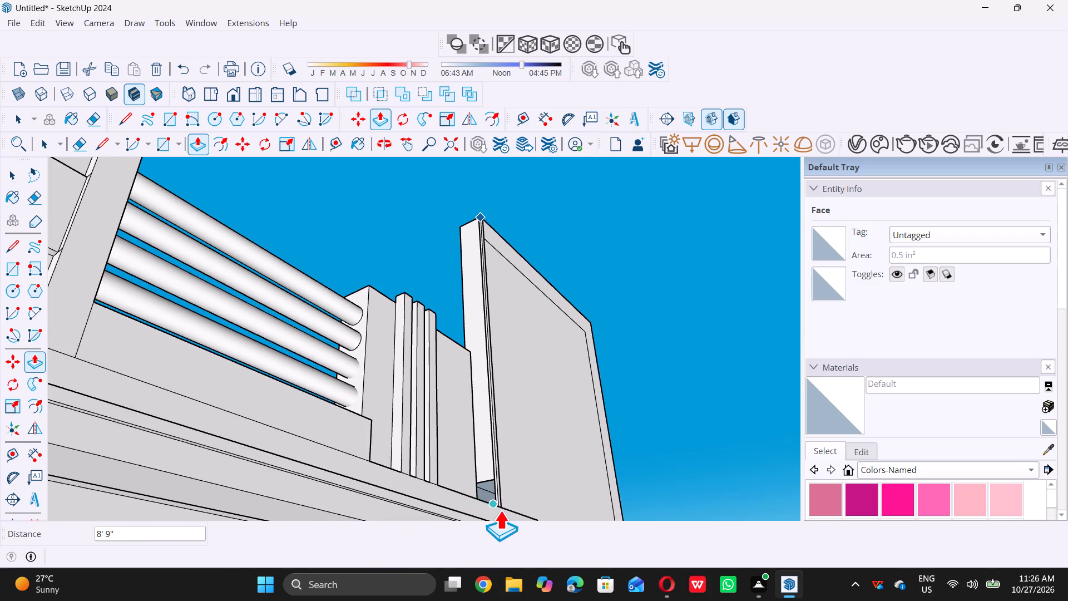
{"action": "left_click", "coordinate": [500, 510]}
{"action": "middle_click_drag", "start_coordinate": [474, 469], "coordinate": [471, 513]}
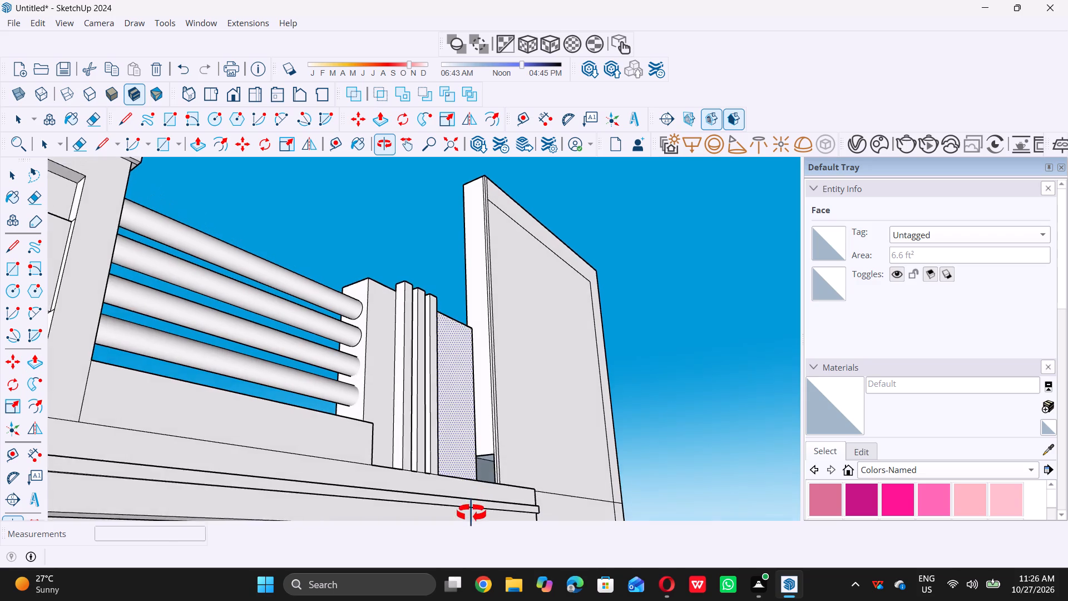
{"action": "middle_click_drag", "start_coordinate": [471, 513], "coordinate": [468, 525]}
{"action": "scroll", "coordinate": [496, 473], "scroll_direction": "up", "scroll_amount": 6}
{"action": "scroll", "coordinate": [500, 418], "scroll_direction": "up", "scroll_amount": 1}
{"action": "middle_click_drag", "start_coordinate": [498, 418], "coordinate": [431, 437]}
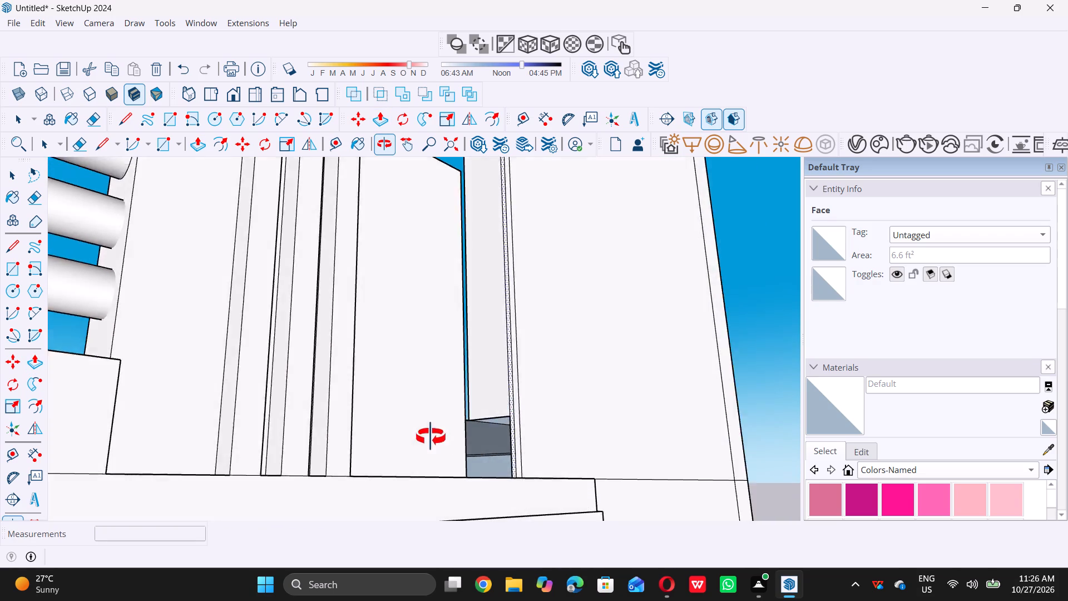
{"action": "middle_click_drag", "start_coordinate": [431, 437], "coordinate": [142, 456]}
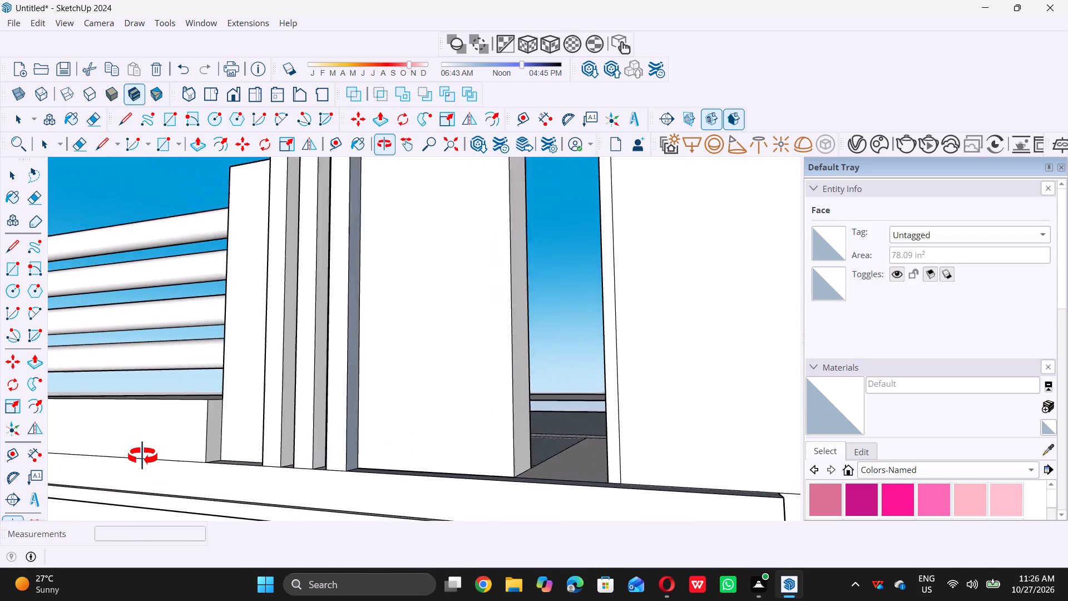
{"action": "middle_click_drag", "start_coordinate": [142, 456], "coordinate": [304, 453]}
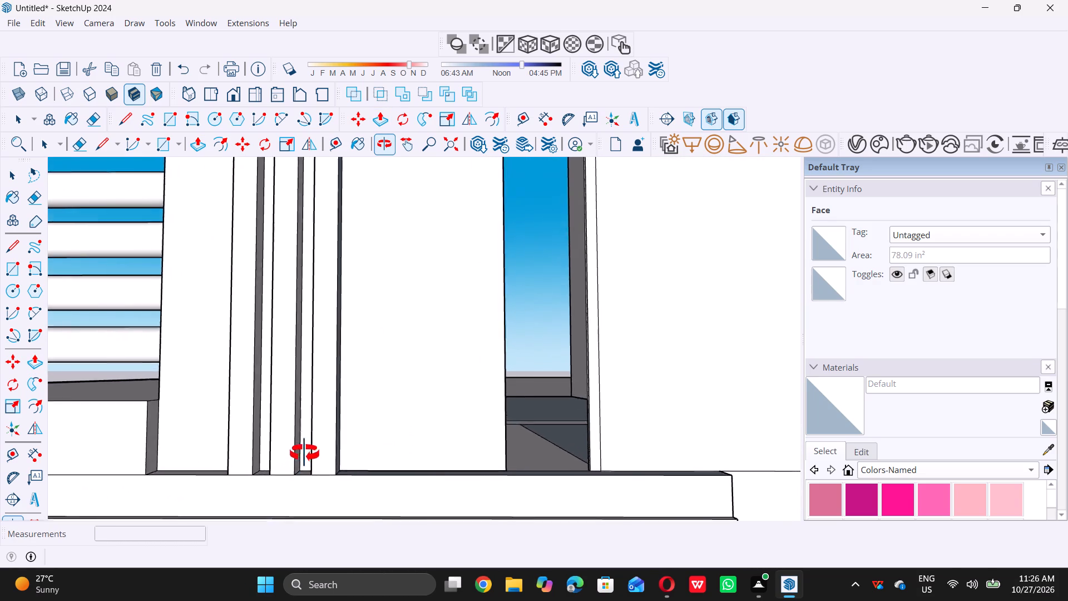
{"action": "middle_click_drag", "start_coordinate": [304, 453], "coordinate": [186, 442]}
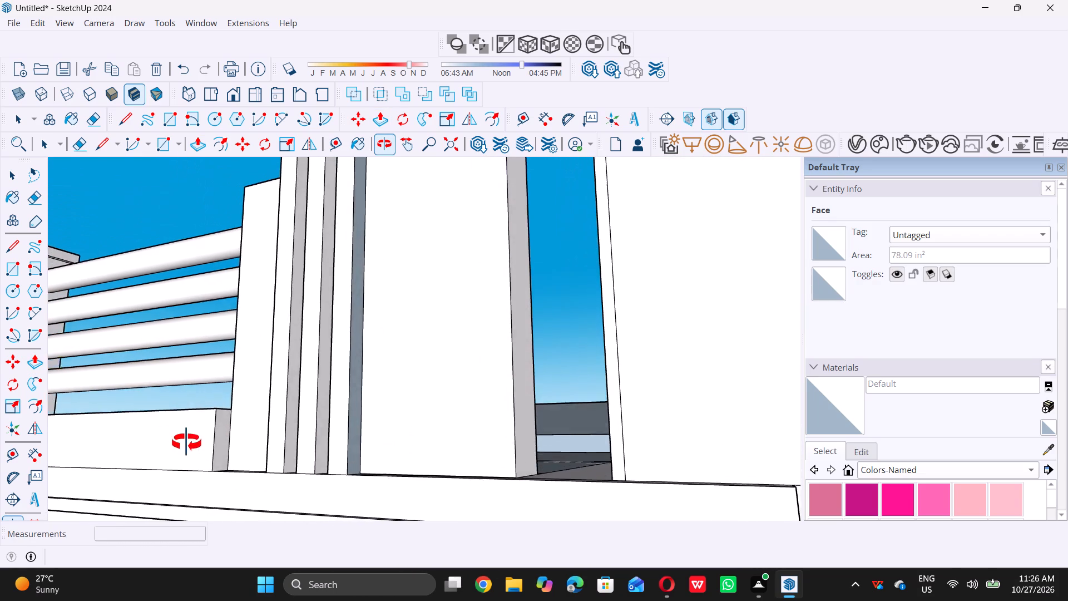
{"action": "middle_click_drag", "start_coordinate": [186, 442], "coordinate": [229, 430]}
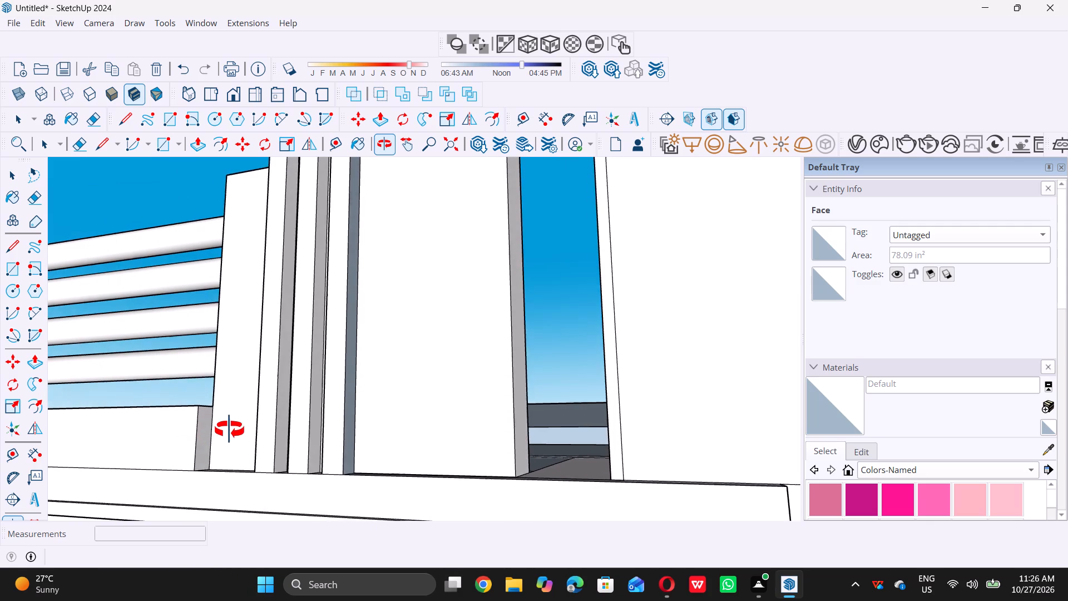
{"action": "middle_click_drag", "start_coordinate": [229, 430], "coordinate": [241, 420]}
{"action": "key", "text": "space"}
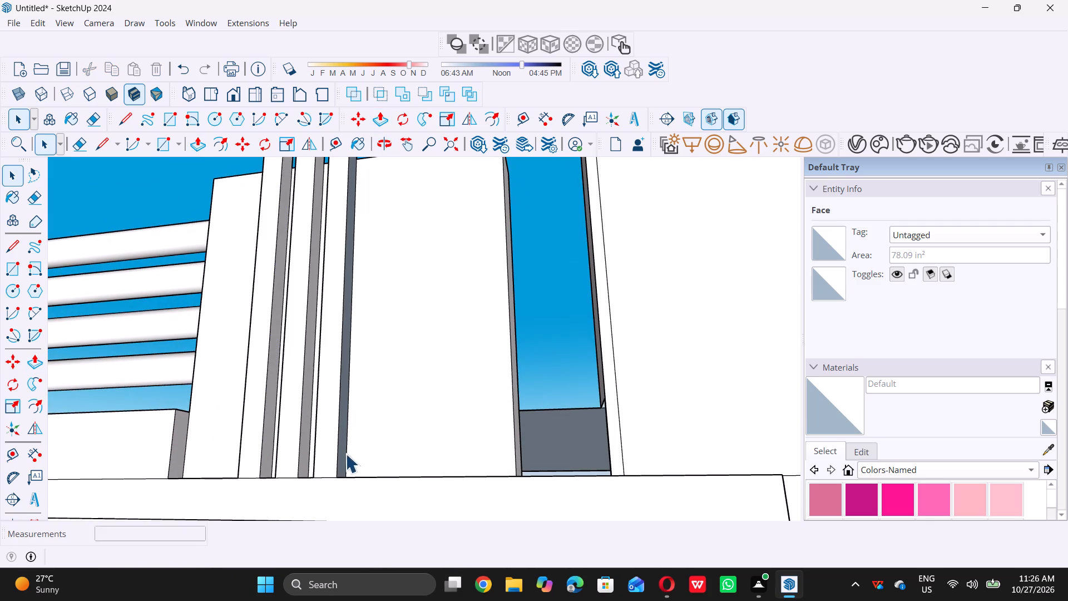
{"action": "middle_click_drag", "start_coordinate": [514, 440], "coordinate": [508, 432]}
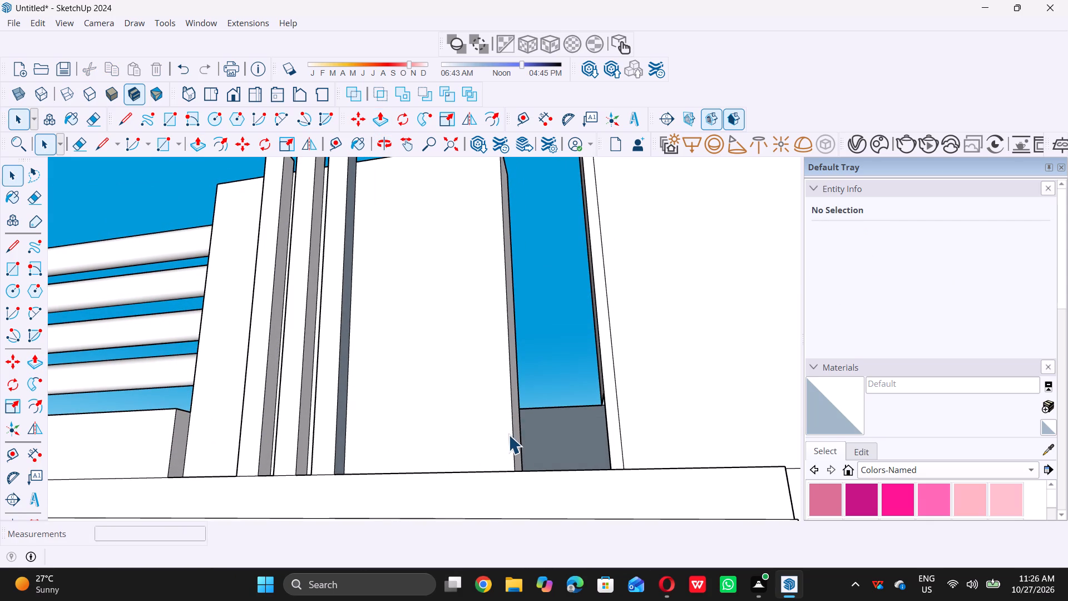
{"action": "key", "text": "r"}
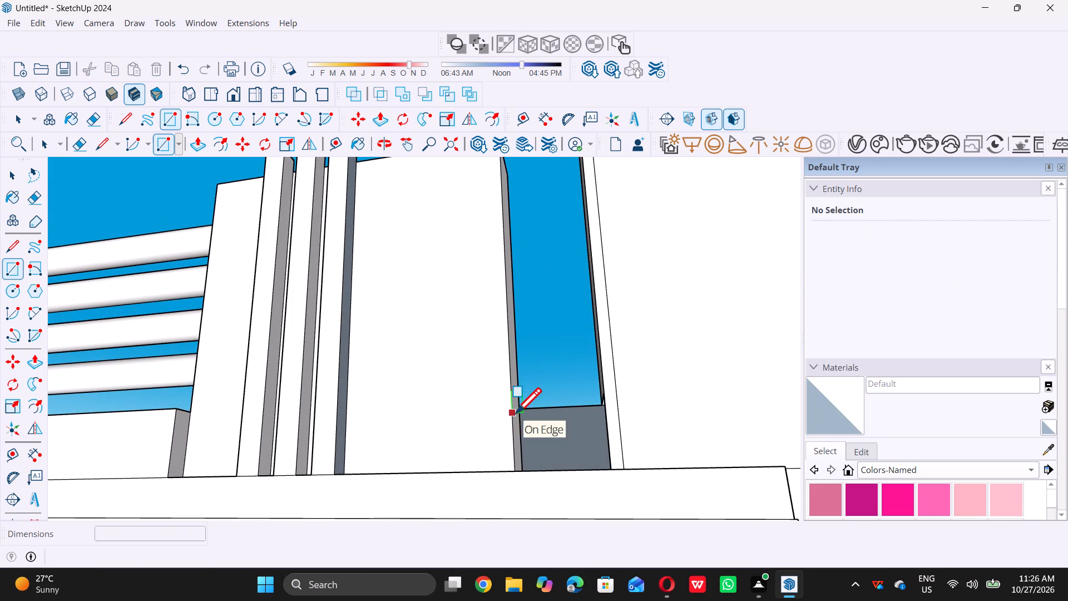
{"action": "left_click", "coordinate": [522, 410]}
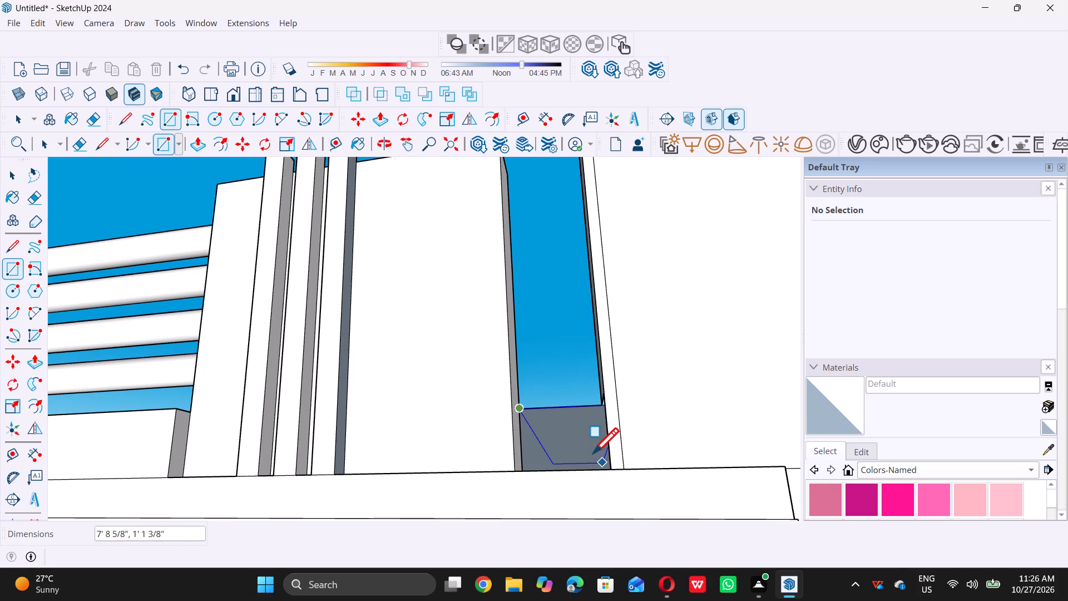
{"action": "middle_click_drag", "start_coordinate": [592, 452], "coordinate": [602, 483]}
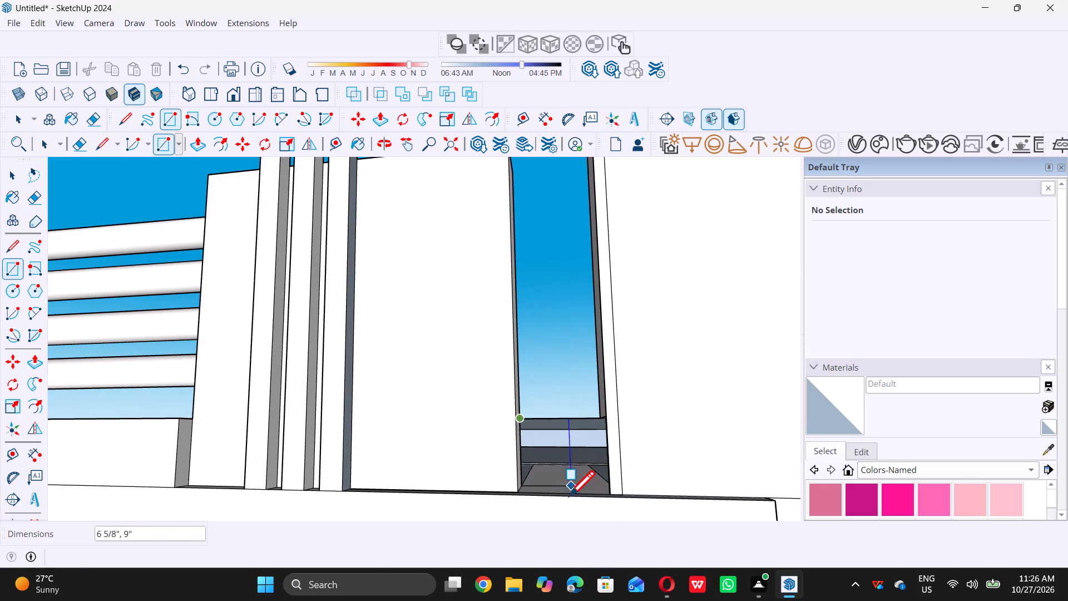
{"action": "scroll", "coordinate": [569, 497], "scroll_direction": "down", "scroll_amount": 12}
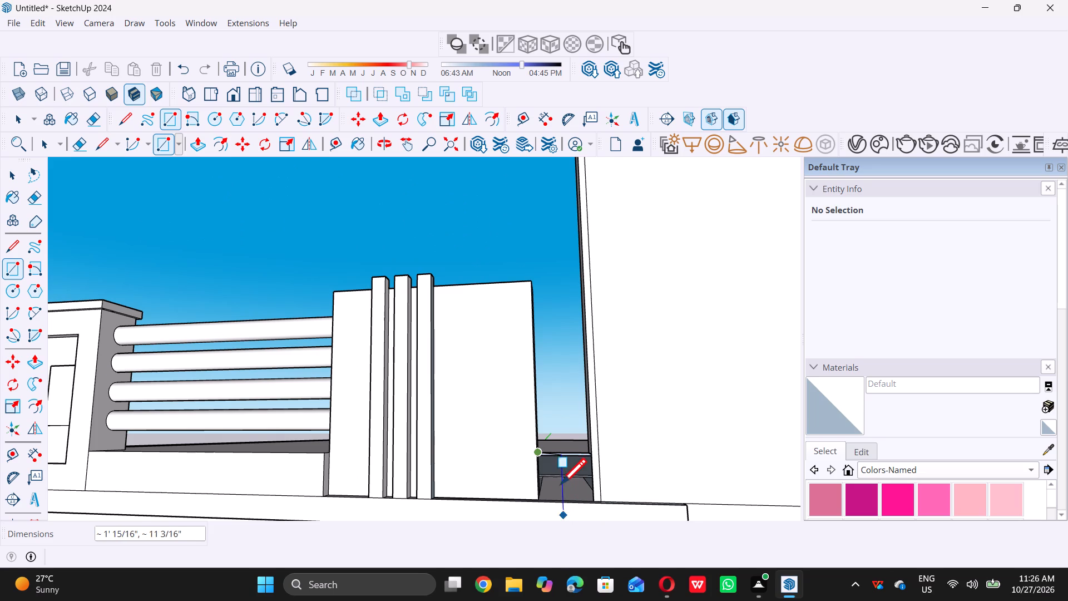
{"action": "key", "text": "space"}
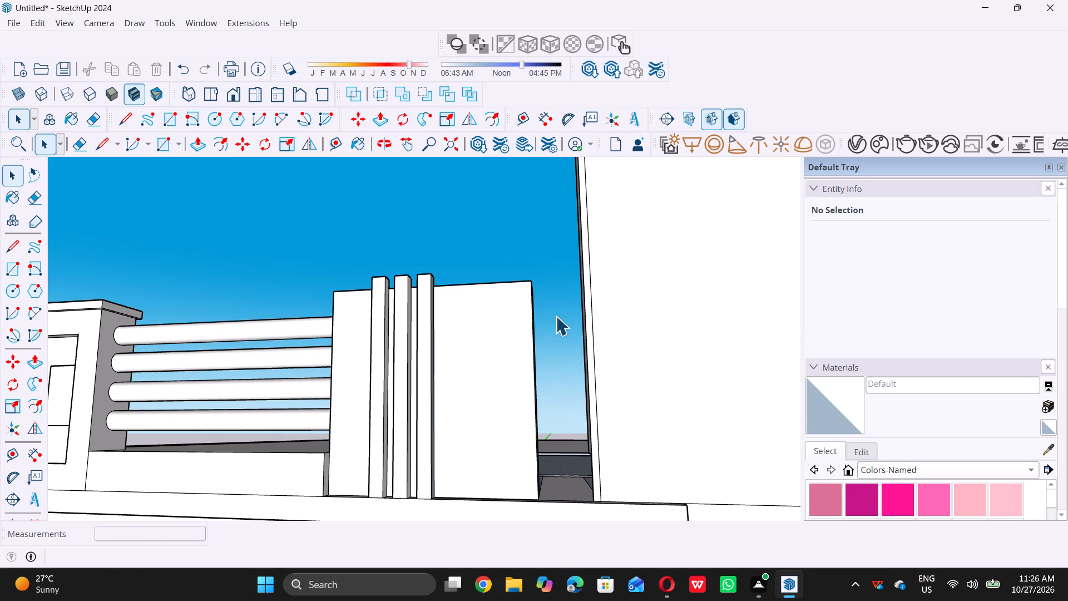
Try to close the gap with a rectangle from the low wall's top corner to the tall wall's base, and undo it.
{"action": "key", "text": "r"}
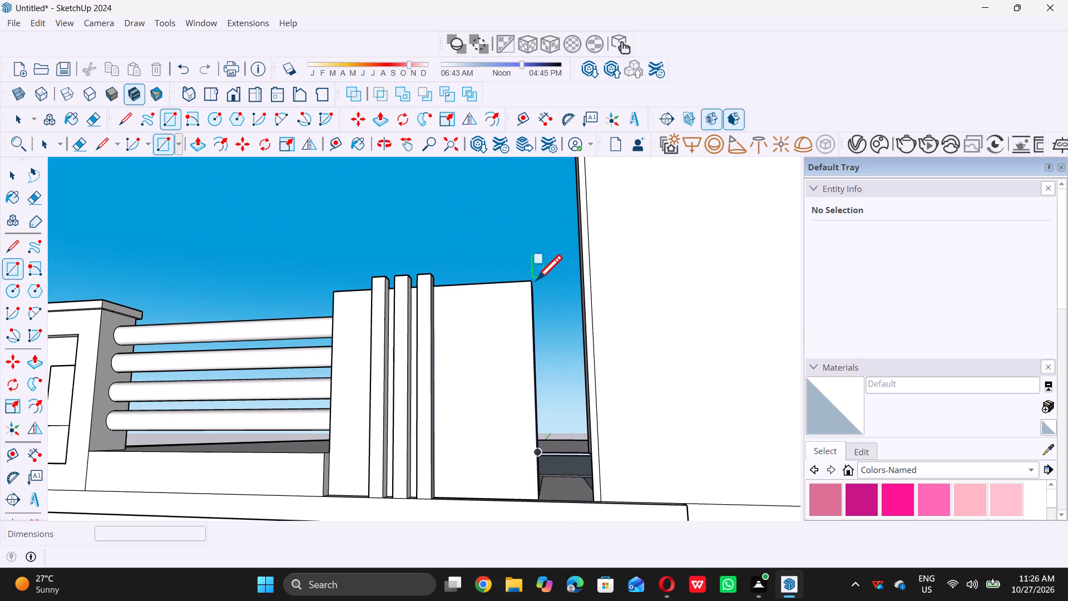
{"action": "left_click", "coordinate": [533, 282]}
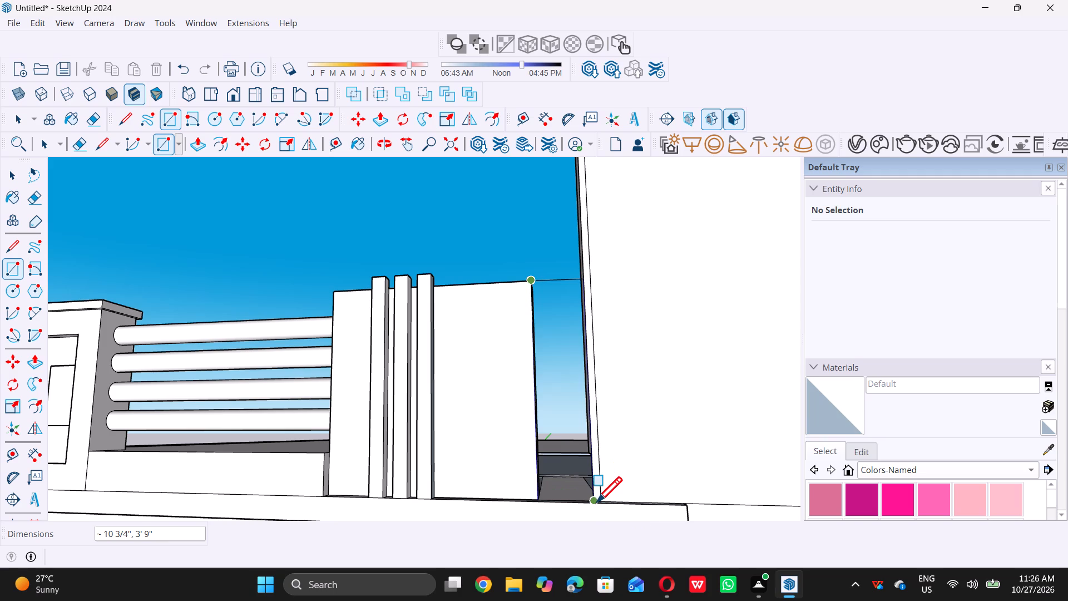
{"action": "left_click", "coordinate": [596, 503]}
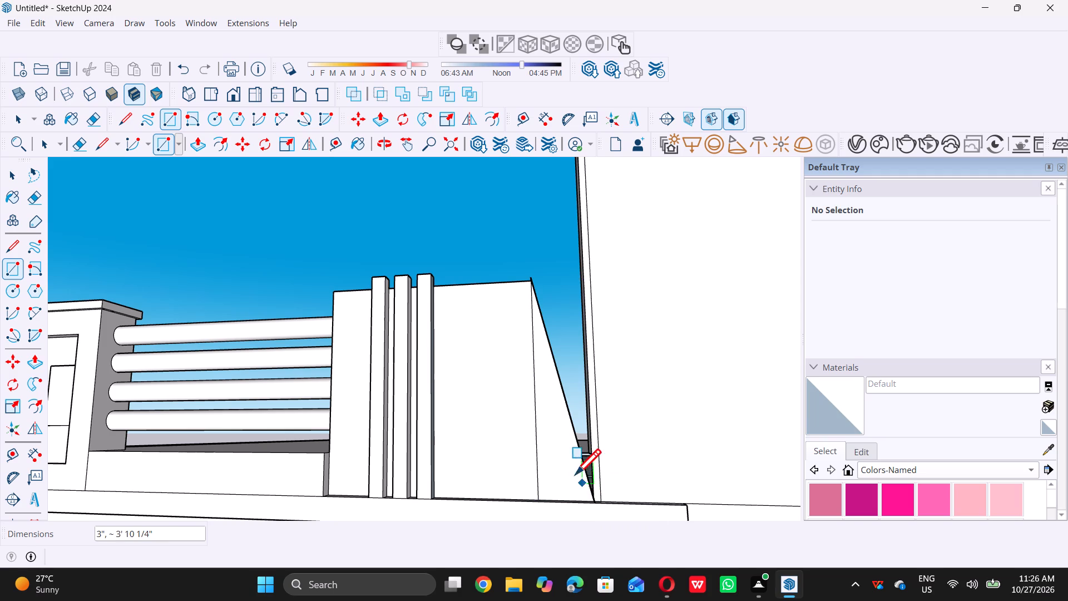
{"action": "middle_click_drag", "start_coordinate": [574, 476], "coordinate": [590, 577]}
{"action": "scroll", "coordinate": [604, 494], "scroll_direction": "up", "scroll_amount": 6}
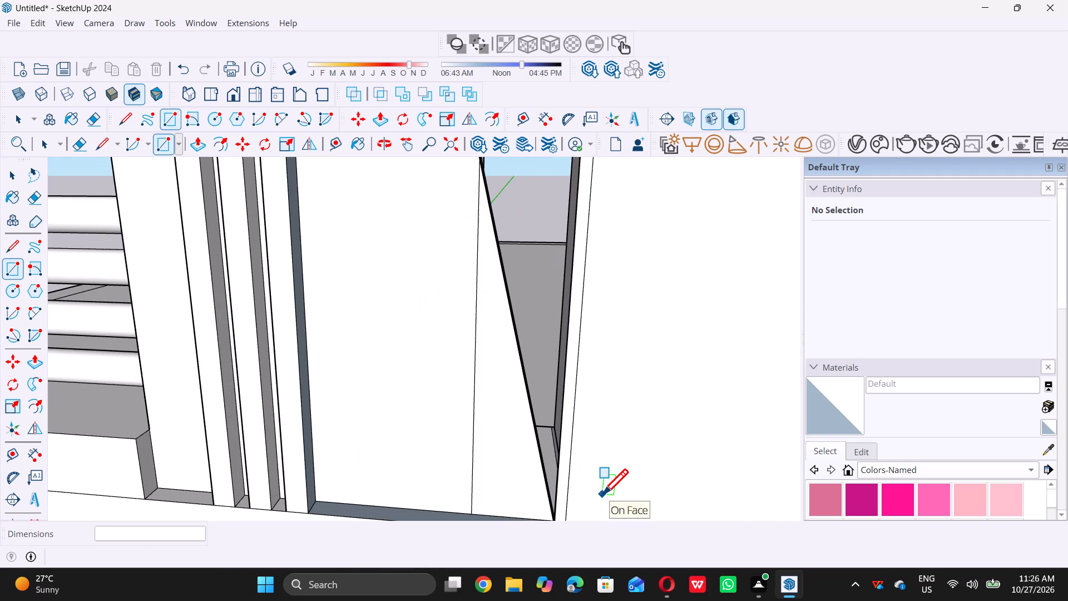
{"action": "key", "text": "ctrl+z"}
Draw a vertical rectangle about 10 3/4" by 3' 9" across the gap, from the low wall's top corner to the tall wall's base.
{"action": "scroll", "coordinate": [562, 490], "scroll_direction": "down", "scroll_amount": 5}
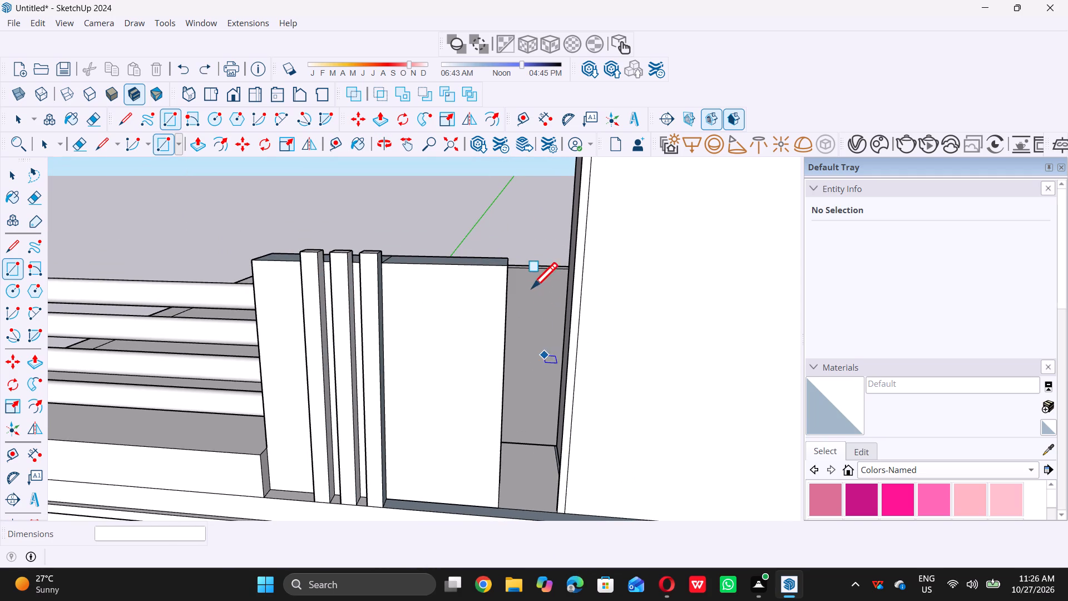
{"action": "left_click", "coordinate": [507, 264]}
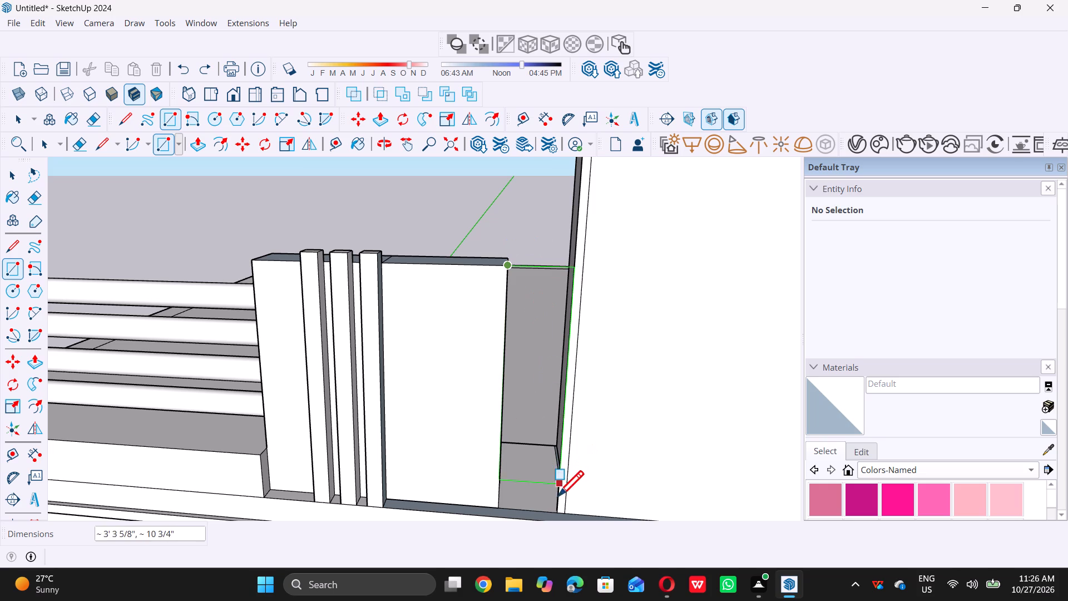
{"action": "left_click", "coordinate": [560, 511]}
Push/Pull the new gap face 9" toward the roof side, to the low wall's rear edge.
{"action": "scroll", "coordinate": [558, 512], "scroll_direction": "down", "scroll_amount": 6}
{"action": "middle_click_drag", "start_coordinate": [489, 396], "coordinate": [493, 398]}
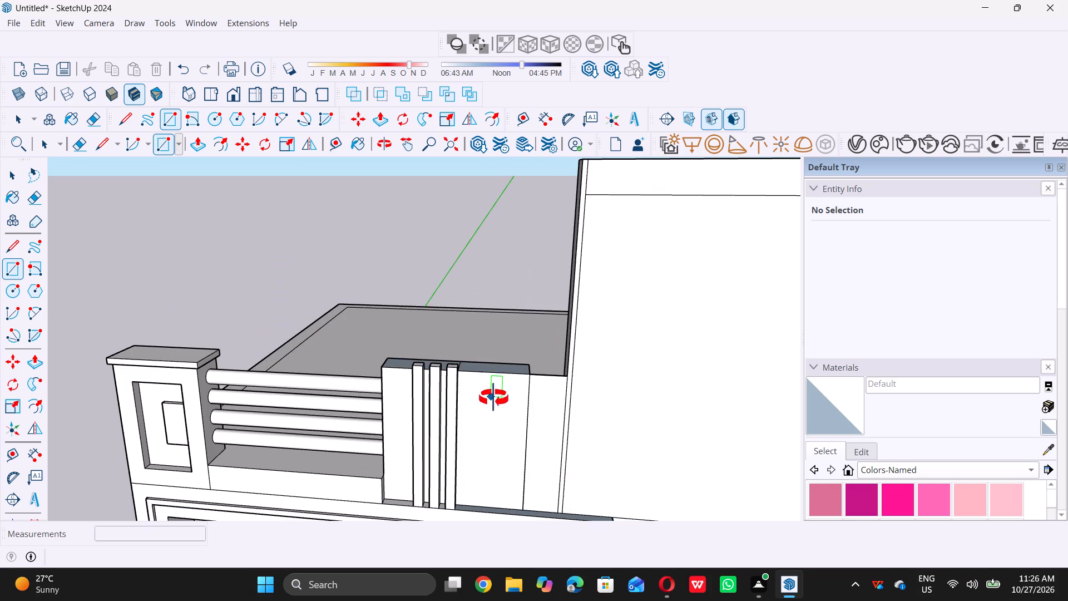
{"action": "middle_click_drag", "start_coordinate": [493, 398], "coordinate": [905, 435]}
{"action": "middle_click_drag", "start_coordinate": [426, 369], "coordinate": [693, 331]}
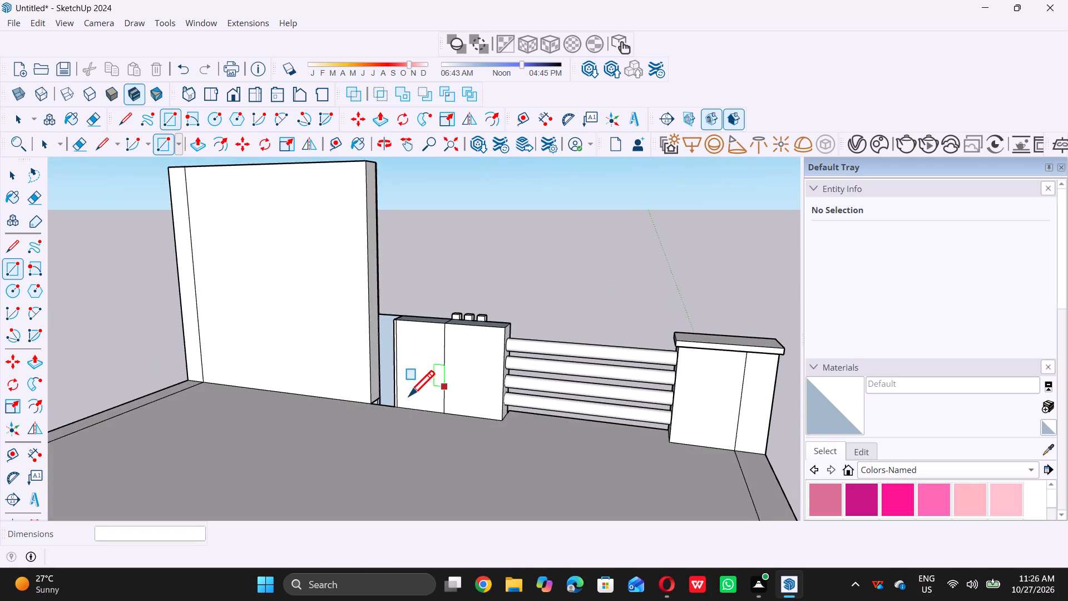
{"action": "scroll", "coordinate": [406, 394], "scroll_direction": "up", "scroll_amount": 12}
{"action": "key", "text": "space"}
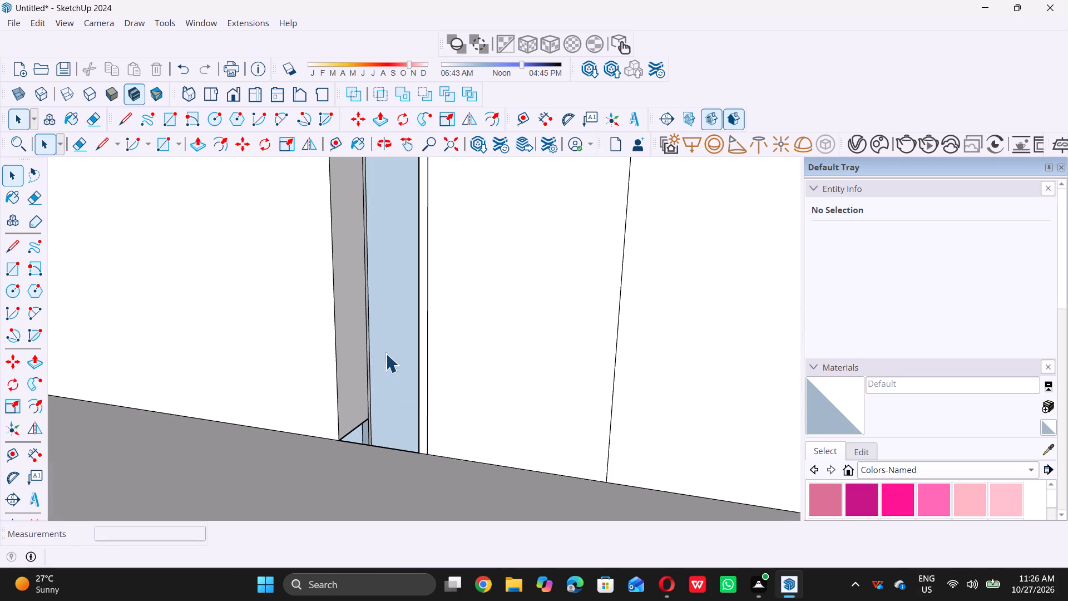
{"action": "left_click", "coordinate": [385, 353]}
{"action": "key", "text": "p"}
{"action": "left_click", "coordinate": [386, 354]}
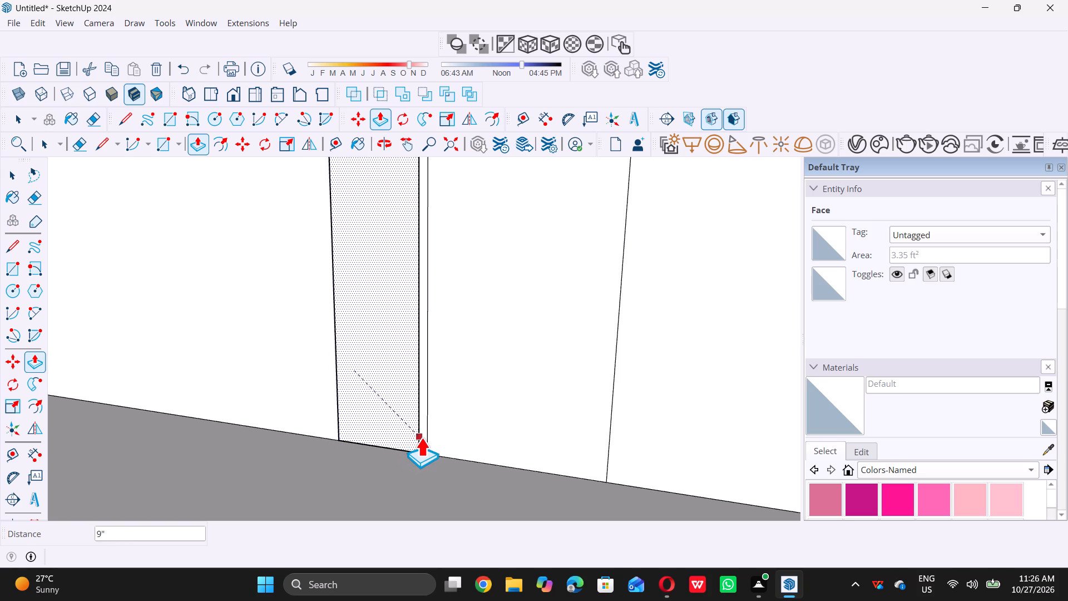
{"action": "left_click", "coordinate": [421, 437]}
{"action": "key", "text": "space"}
Place a horizontal guide 1' below the top edge of the tall wall's narrow end face.
{"action": "scroll", "coordinate": [402, 459], "scroll_direction": "down", "scroll_amount": 9}
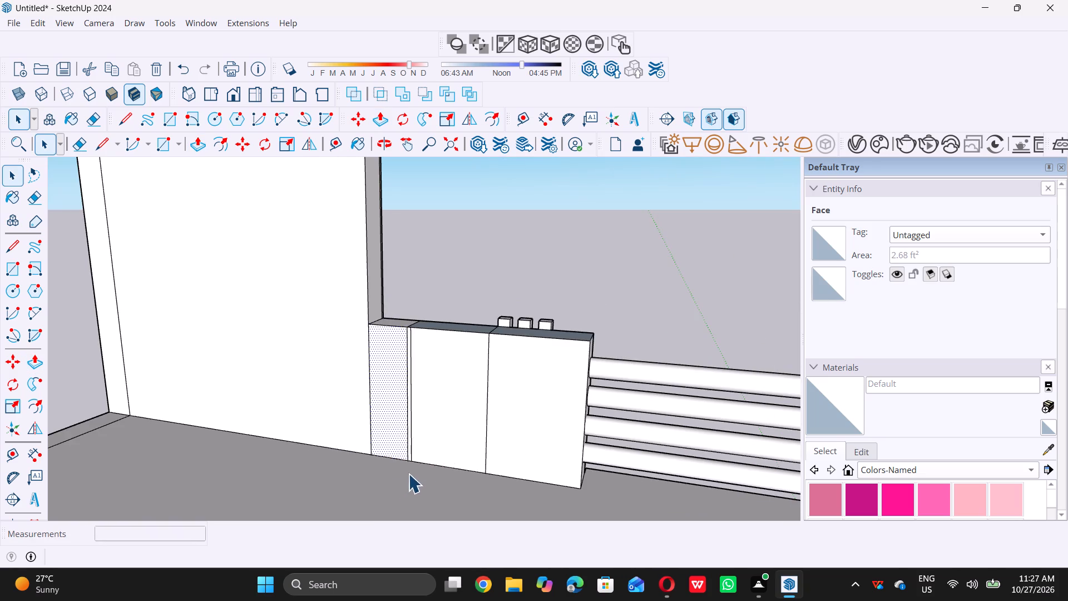
{"action": "middle_click_drag", "start_coordinate": [456, 390], "coordinate": [0, 312]}
{"action": "middle_click_drag", "start_coordinate": [148, 317], "coordinate": [233, 410]}
{"action": "scroll", "coordinate": [256, 422], "scroll_direction": "down", "scroll_amount": 11}
{"action": "middle_click_drag", "start_coordinate": [323, 288], "coordinate": [172, 238]}
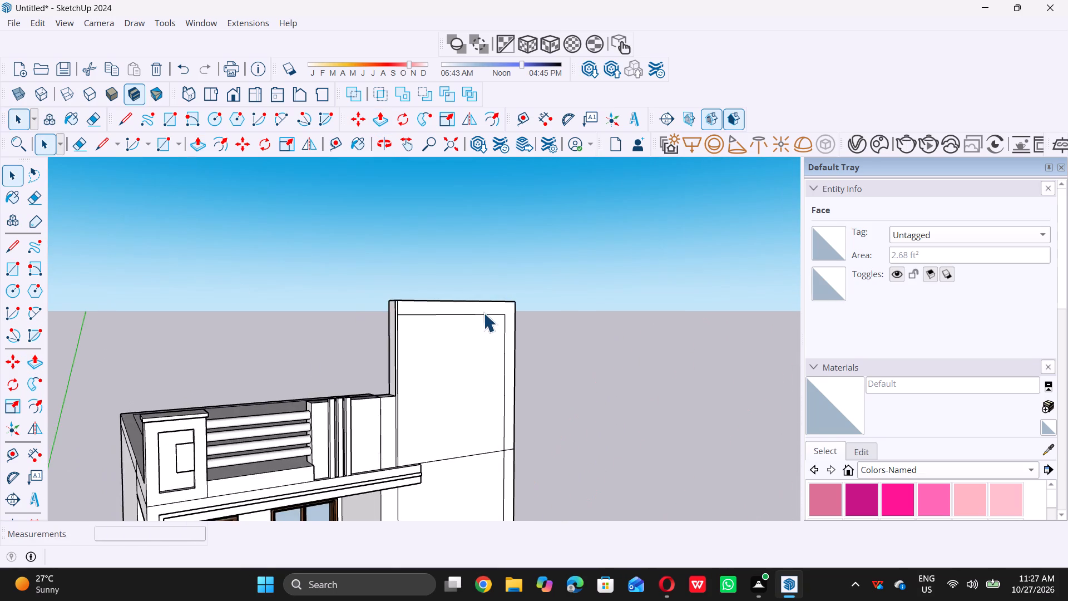
{"action": "scroll", "coordinate": [483, 313], "scroll_direction": "up", "scroll_amount": 5}
{"action": "scroll", "coordinate": [353, 331], "scroll_direction": "down", "scroll_amount": 5}
{"action": "middle_click_drag", "start_coordinate": [256, 310], "coordinate": [365, 309]}
{"action": "scroll", "coordinate": [338, 323], "scroll_direction": "up", "scroll_amount": 14}
{"action": "scroll", "coordinate": [348, 322], "scroll_direction": "down", "scroll_amount": 7}
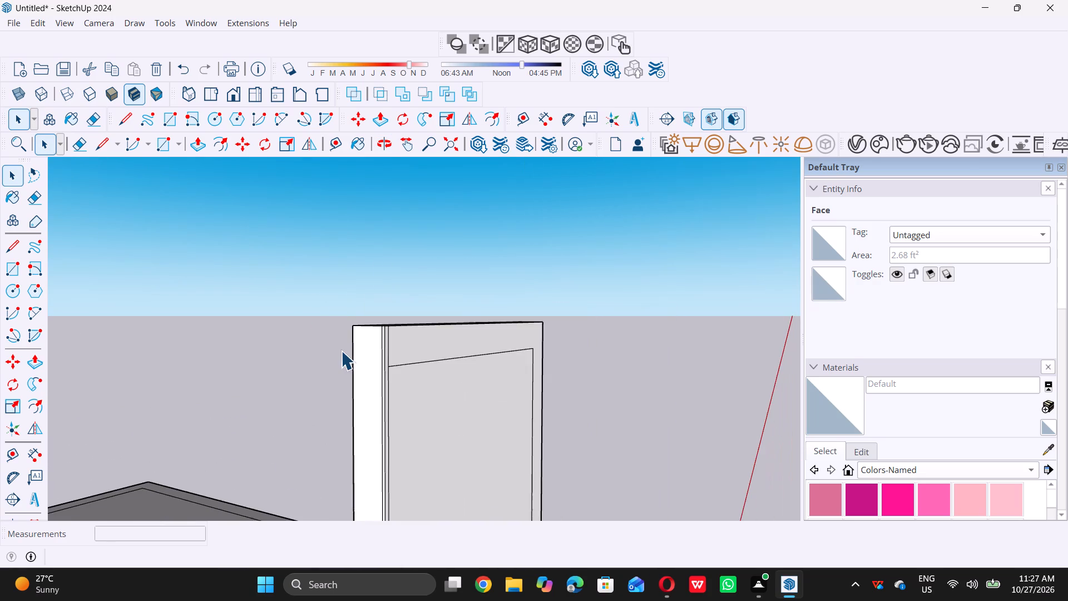
{"action": "middle_click_drag", "start_coordinate": [342, 348], "coordinate": [399, 349]}
{"action": "scroll", "coordinate": [401, 324], "scroll_direction": "up", "scroll_amount": 7}
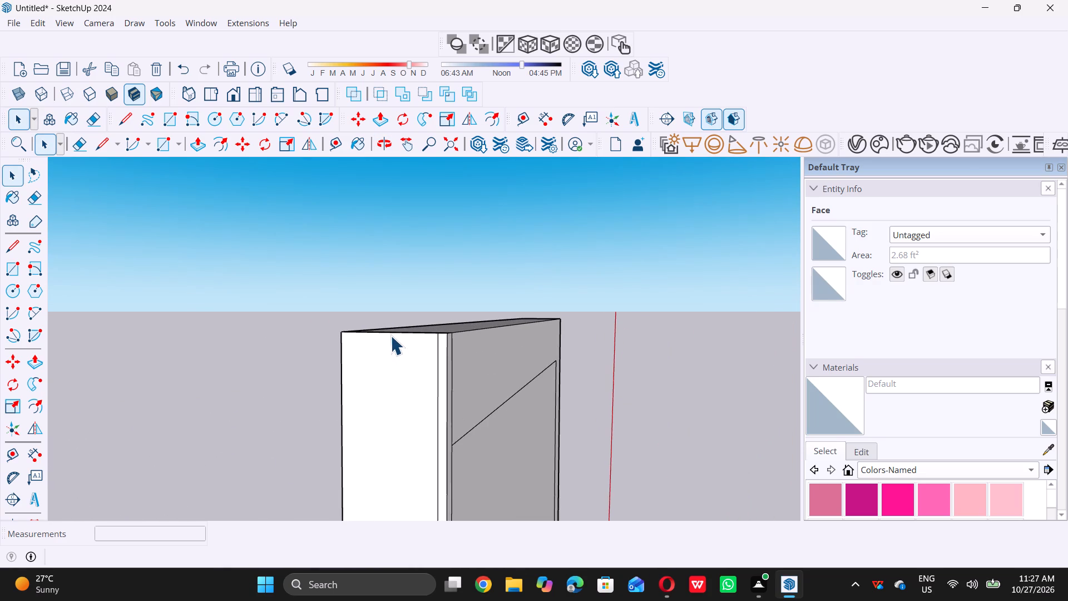
{"action": "scroll", "coordinate": [390, 336], "scroll_direction": "up", "scroll_amount": 1}
{"action": "key", "text": "t"}
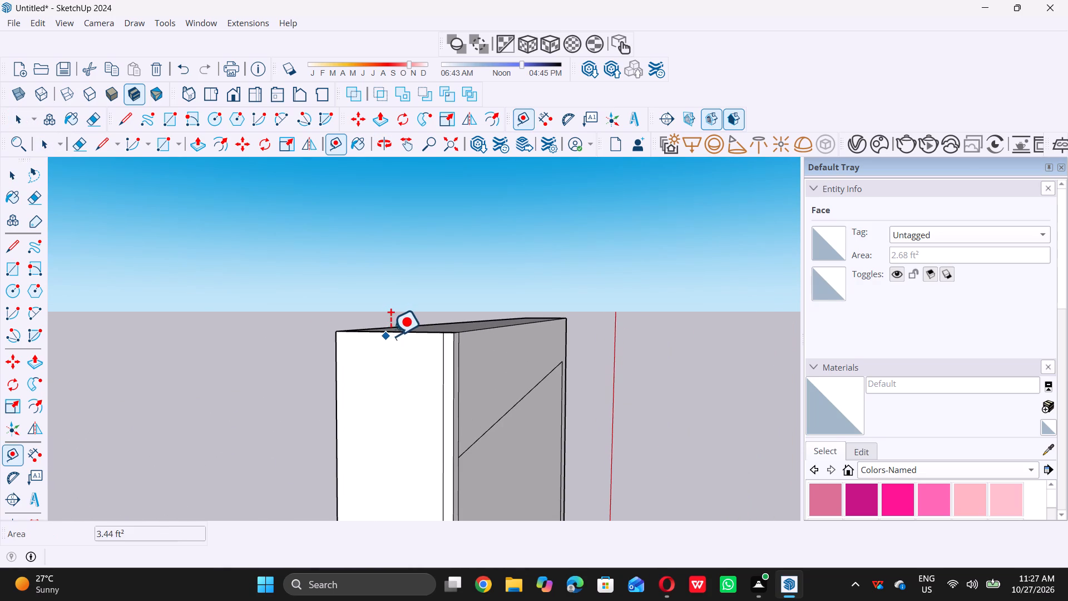
{"action": "left_click", "coordinate": [394, 332]}
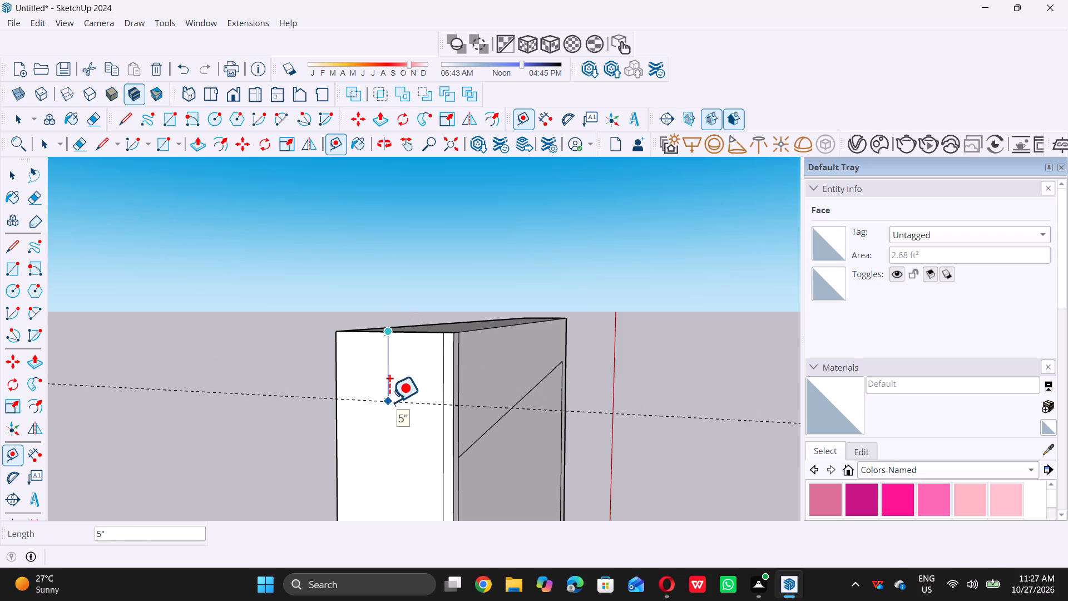
{"action": "key", "text": "1"}
{"action": "key", "text": "apostrophe"}
{"action": "key", "text": "Return"}
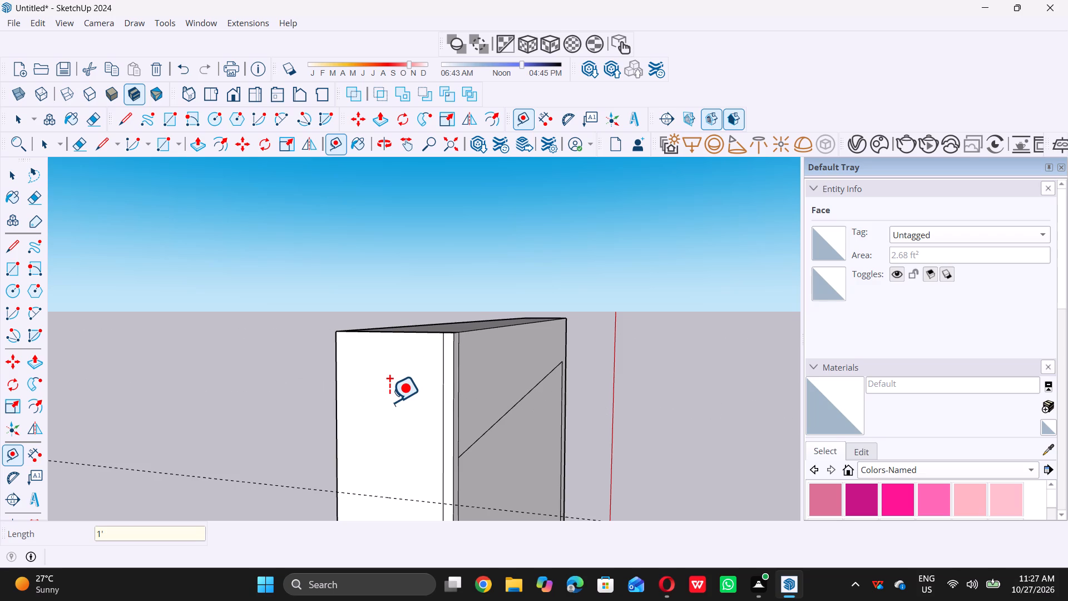
Draw a 1' by 9" rectangle at the top of the tall wall's end face, from its upper corner down to the guide.
{"action": "key", "text": "r"}
{"action": "scroll", "coordinate": [400, 384], "scroll_direction": "down", "scroll_amount": 5}
{"action": "scroll", "coordinate": [399, 375], "scroll_direction": "up", "scroll_amount": 4}
{"action": "left_click", "coordinate": [348, 331]}
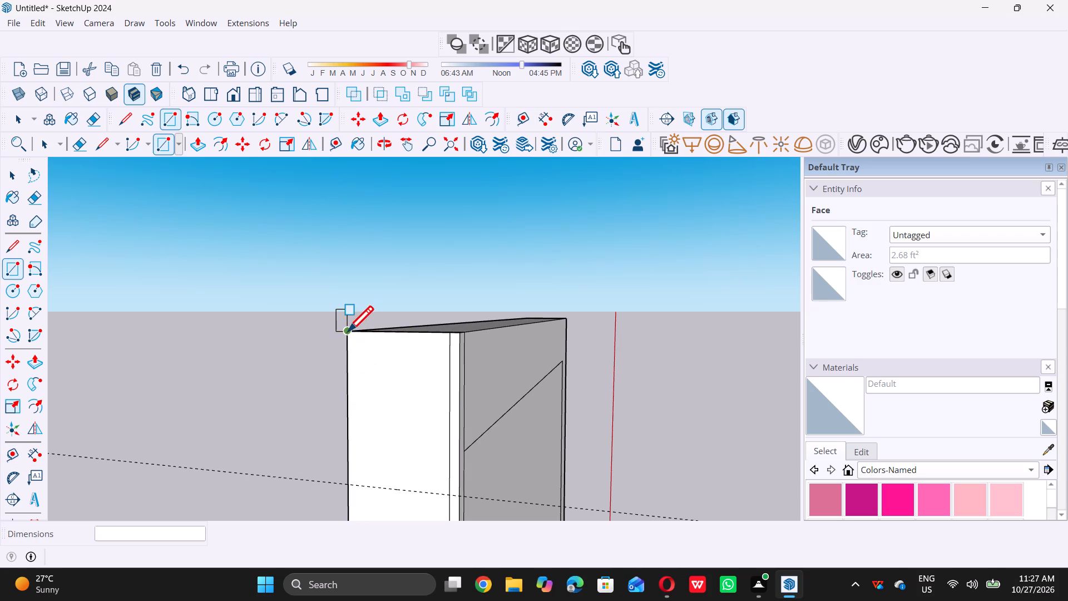
{"action": "left_click", "coordinate": [459, 498]}
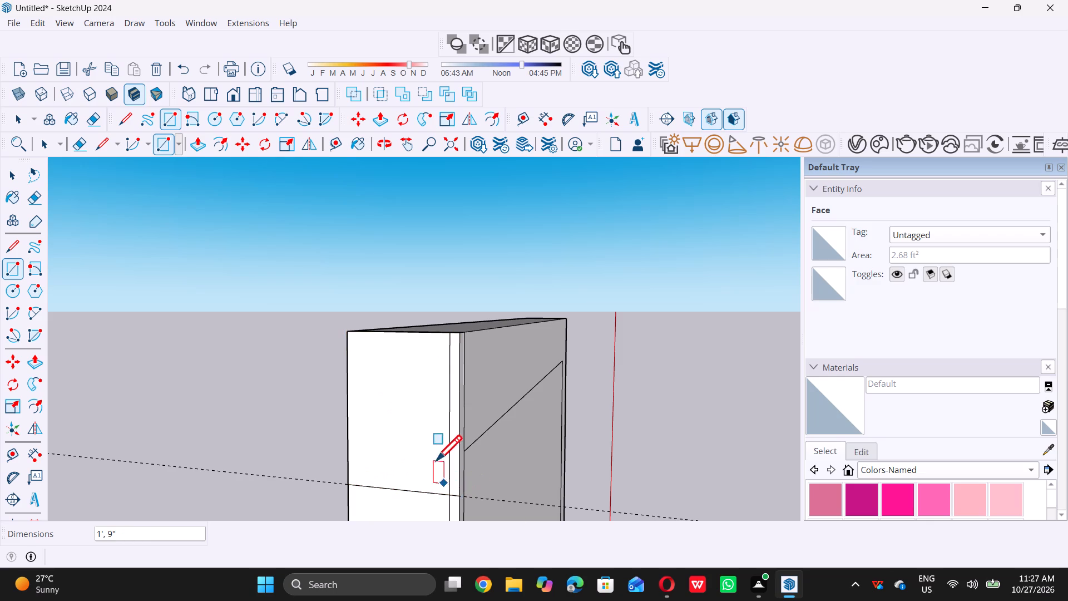
{"action": "key", "text": "space"}
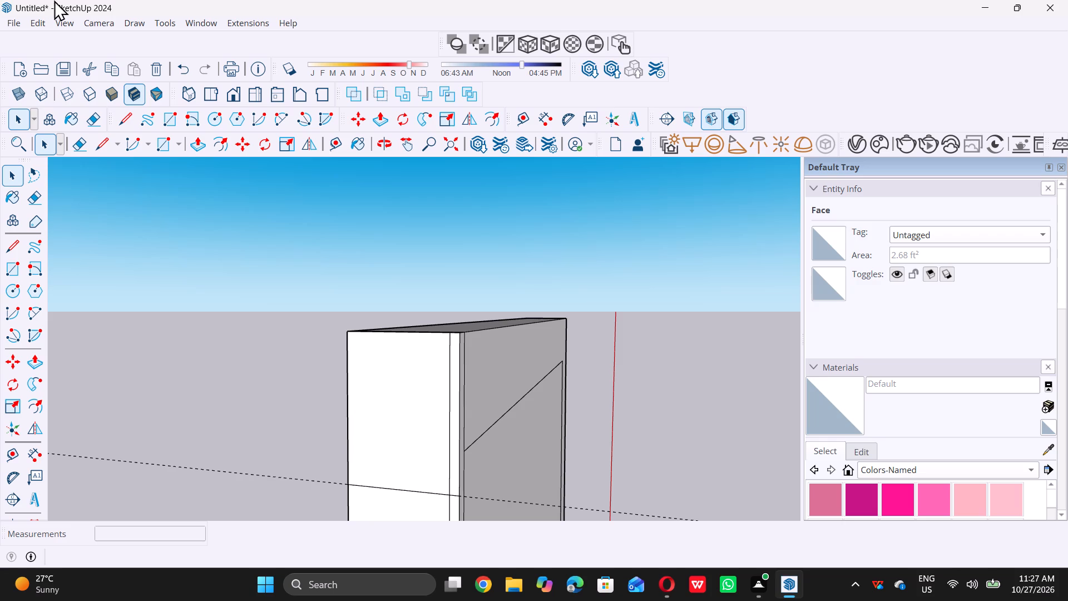
Push/Pull the top rectangle on the tall wall's end face 5' outward over the low wall to form a beam.
{"action": "scroll", "coordinate": [402, 279], "scroll_direction": "down", "scroll_amount": 11}
{"action": "middle_click_drag", "start_coordinate": [396, 280], "coordinate": [325, 320]}
{"action": "scroll", "coordinate": [400, 307], "scroll_direction": "up", "scroll_amount": 7}
{"action": "left_click", "coordinate": [384, 306]}
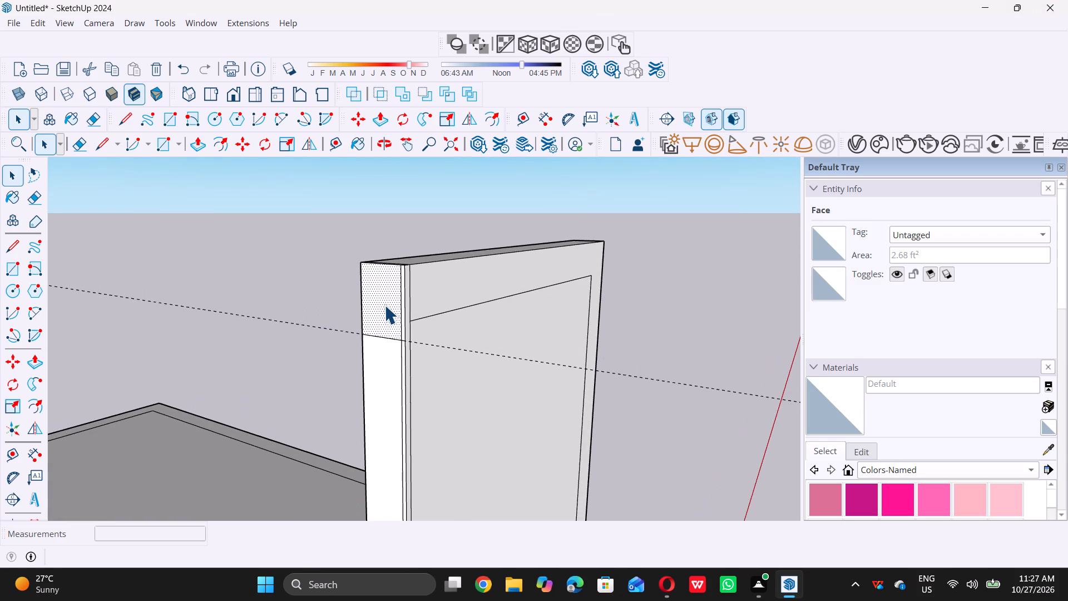
{"action": "key", "text": "p"}
{"action": "left_click", "coordinate": [384, 305]}
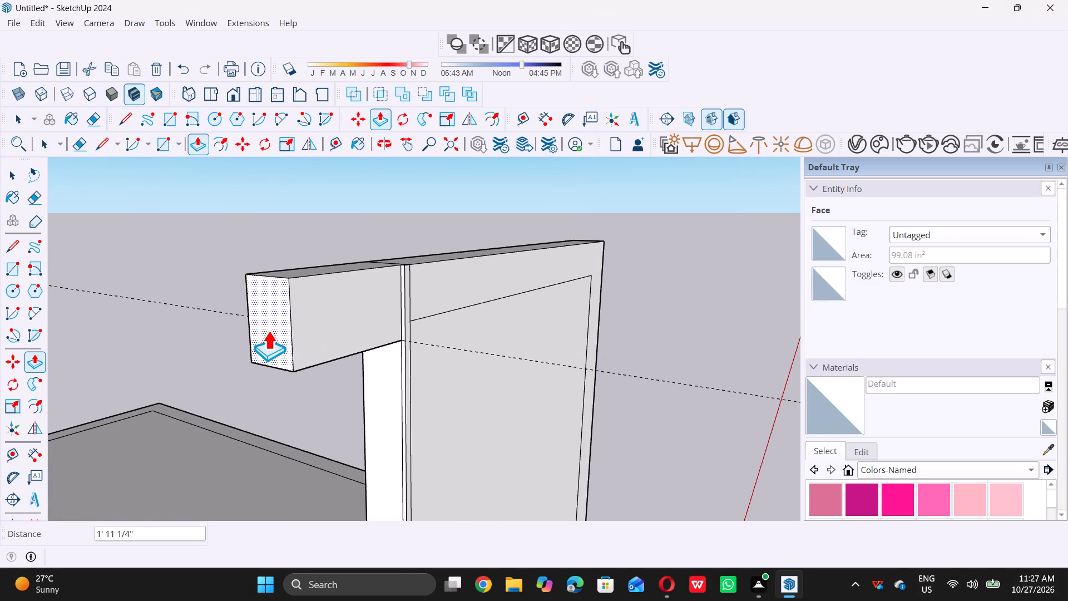
{"action": "scroll", "coordinate": [271, 330], "scroll_direction": "down", "scroll_amount": 4}
{"action": "middle_click_drag", "start_coordinate": [271, 342], "coordinate": [449, 485]}
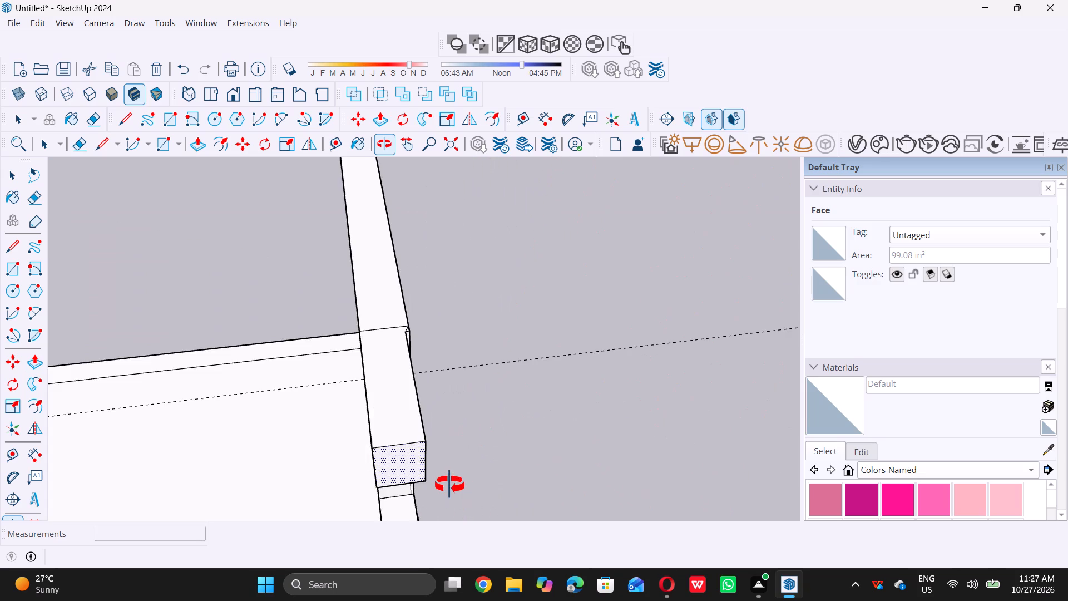
{"action": "middle_click_drag", "start_coordinate": [449, 485], "coordinate": [332, 496]}
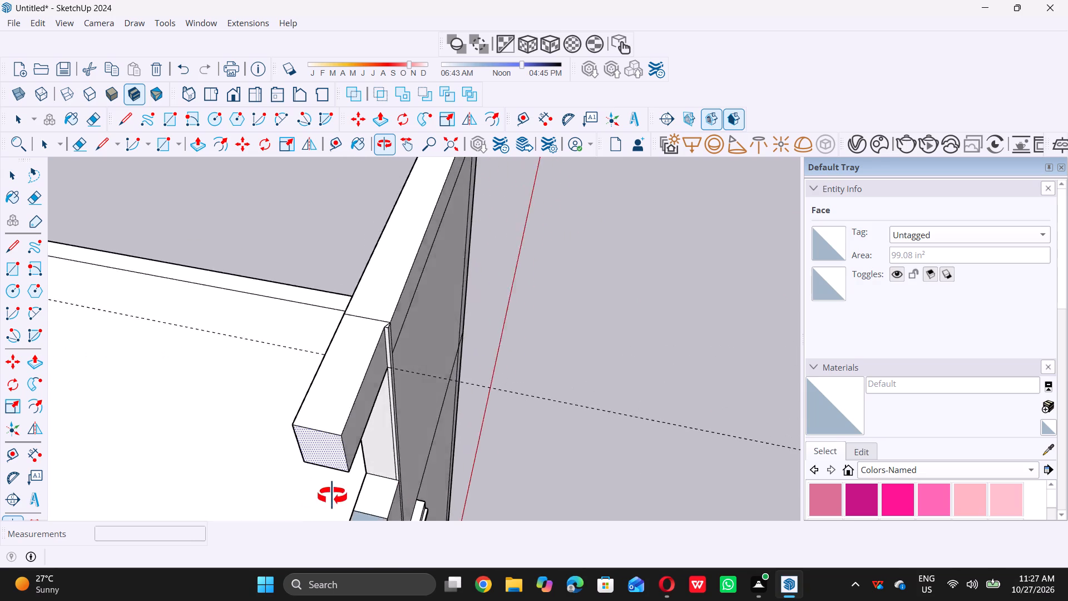
{"action": "middle_click_drag", "start_coordinate": [332, 496], "coordinate": [270, 460]}
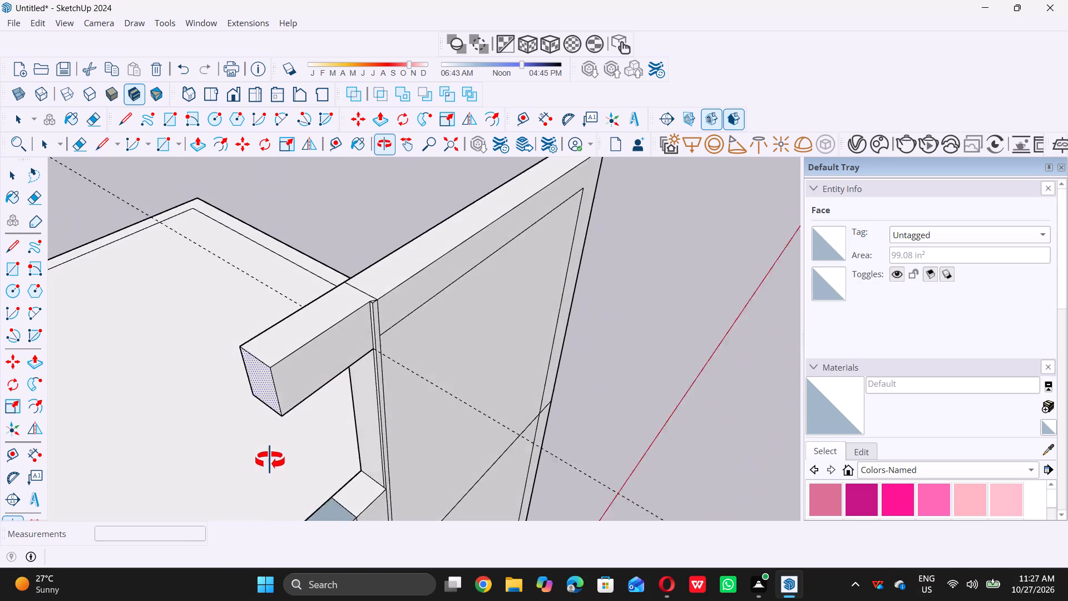
{"action": "middle_click_drag", "start_coordinate": [270, 460], "coordinate": [292, 456]}
{"action": "scroll", "coordinate": [311, 446], "scroll_direction": "down", "scroll_amount": 11}
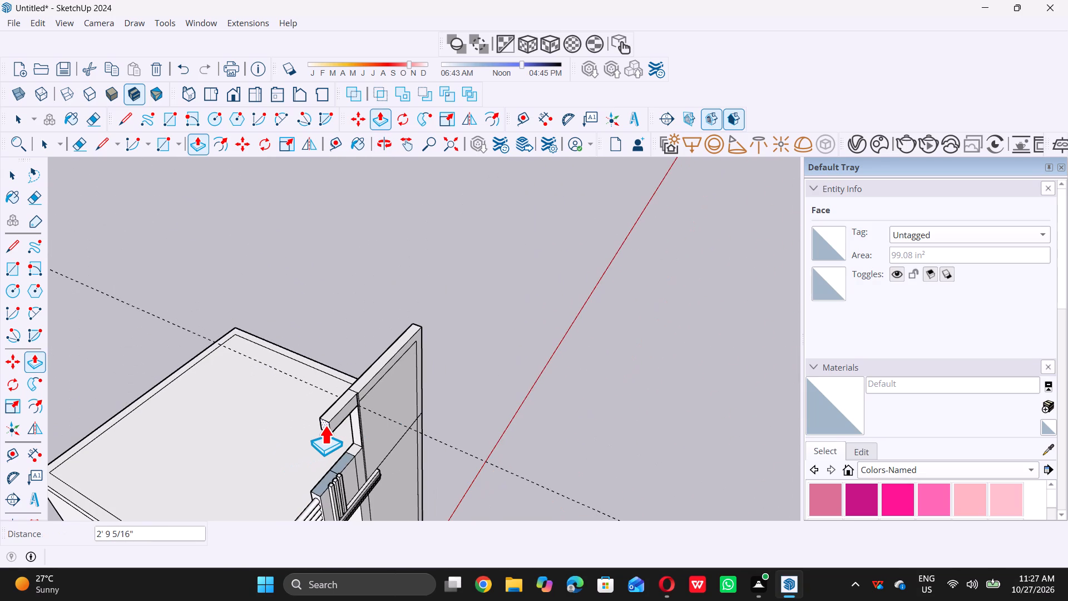
{"action": "type", "text": "5'"}
{"action": "key", "text": "Return"}
{"action": "key", "text": "space"}
Push/Pull the narrow strip beside the beam on the tall wall's end face 5' outward, flush with the beam's end.
{"action": "scroll", "coordinate": [363, 406], "scroll_direction": "up", "scroll_amount": 3}
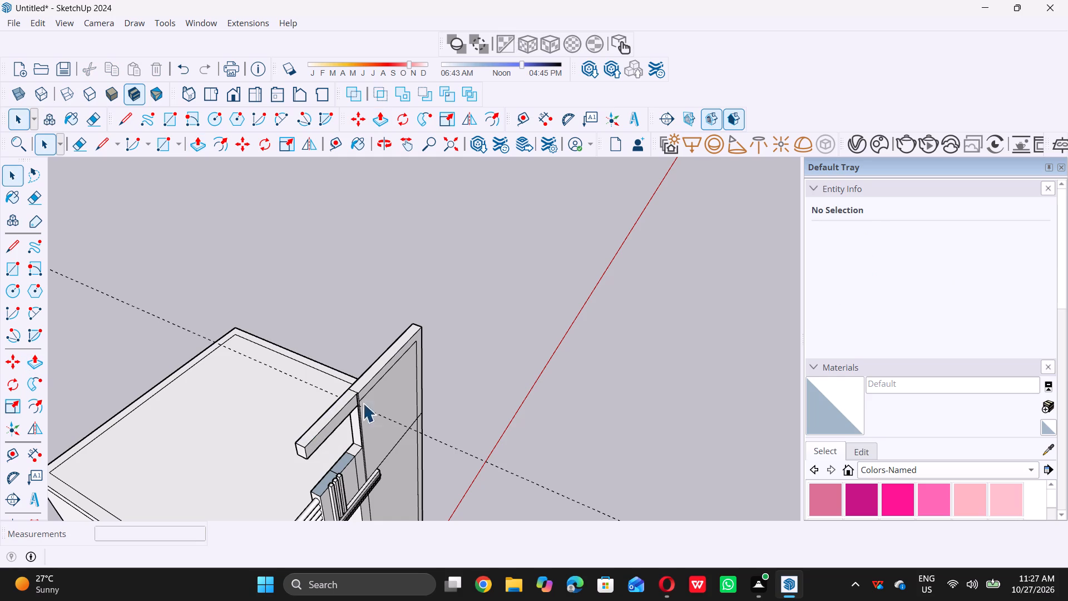
{"action": "scroll", "coordinate": [363, 403], "scroll_direction": "up", "scroll_amount": 8}
{"action": "middle_click_drag", "start_coordinate": [332, 401], "coordinate": [359, 332]}
{"action": "scroll", "coordinate": [357, 378], "scroll_direction": "up", "scroll_amount": 5}
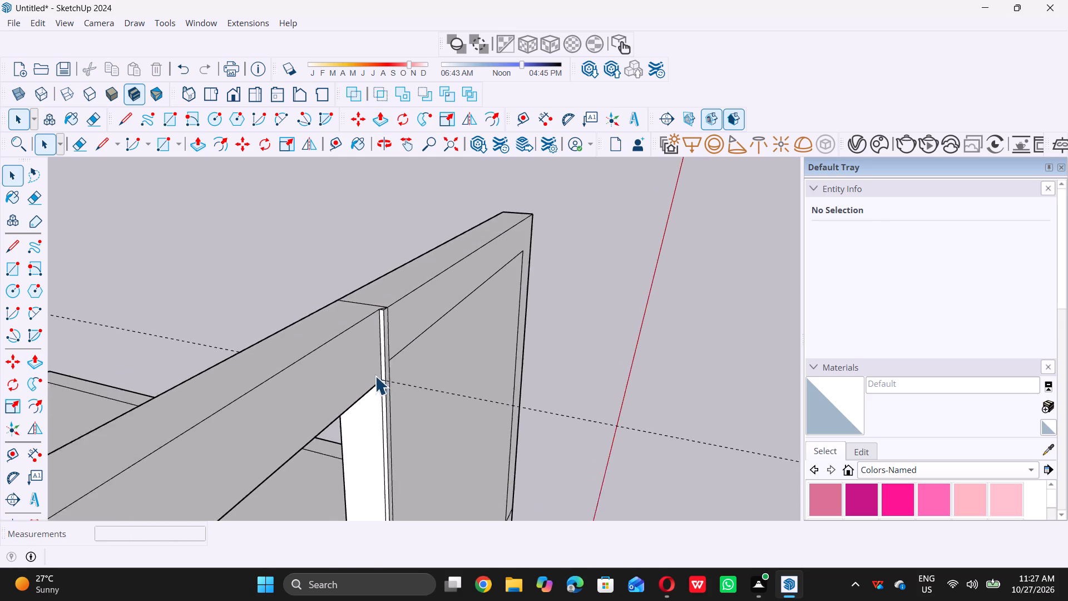
{"action": "scroll", "coordinate": [376, 383], "scroll_direction": "up", "scroll_amount": 8}
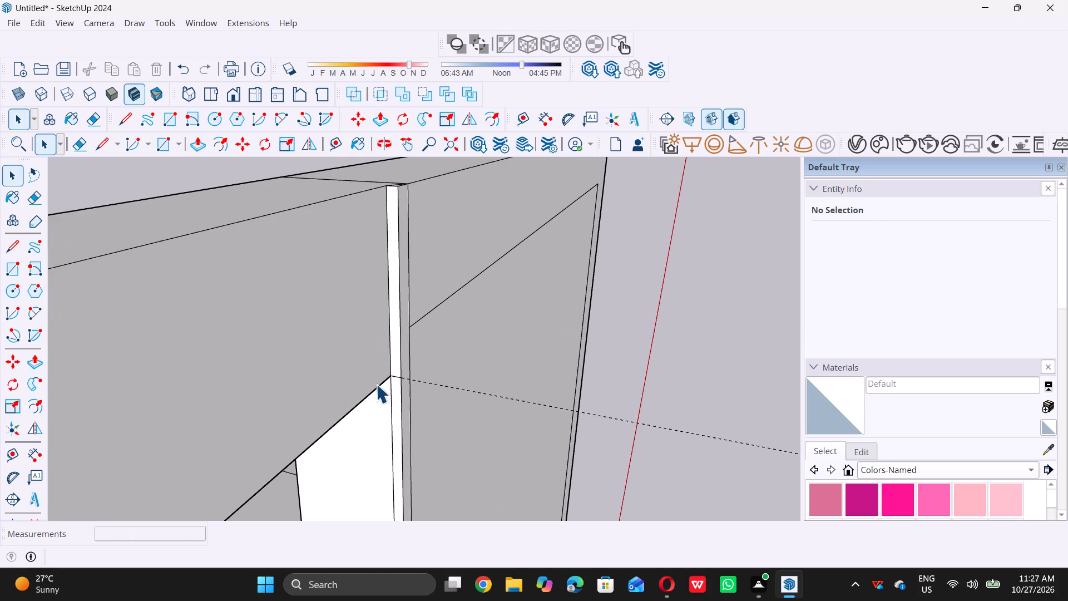
{"action": "key", "text": "l"}
{"action": "scroll", "coordinate": [389, 385], "scroll_direction": "up", "scroll_amount": 5}
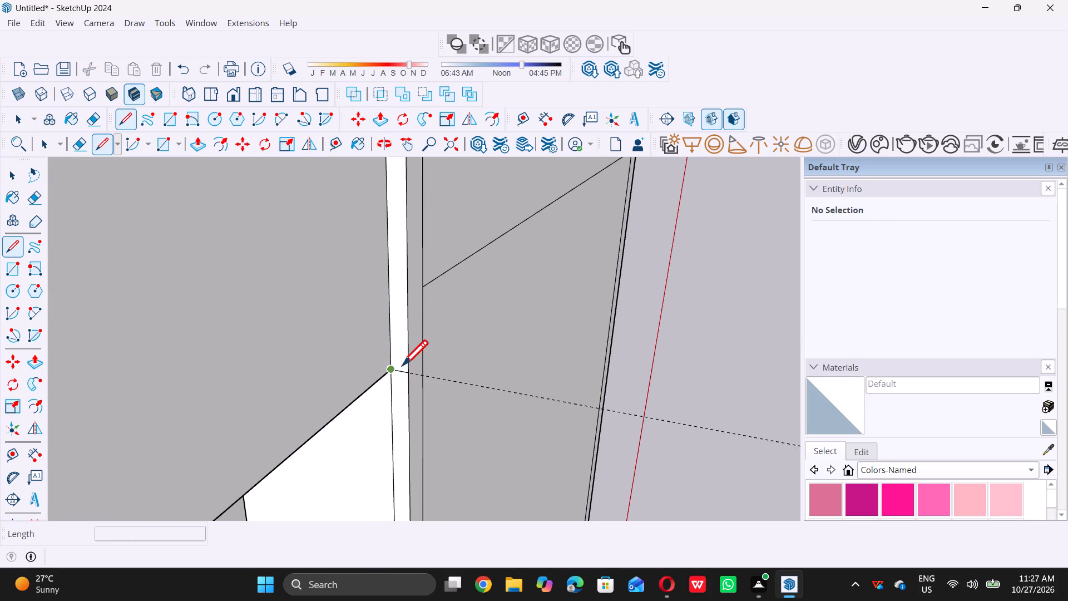
{"action": "key", "text": "space"}
{"action": "left_click", "coordinate": [397, 332]}
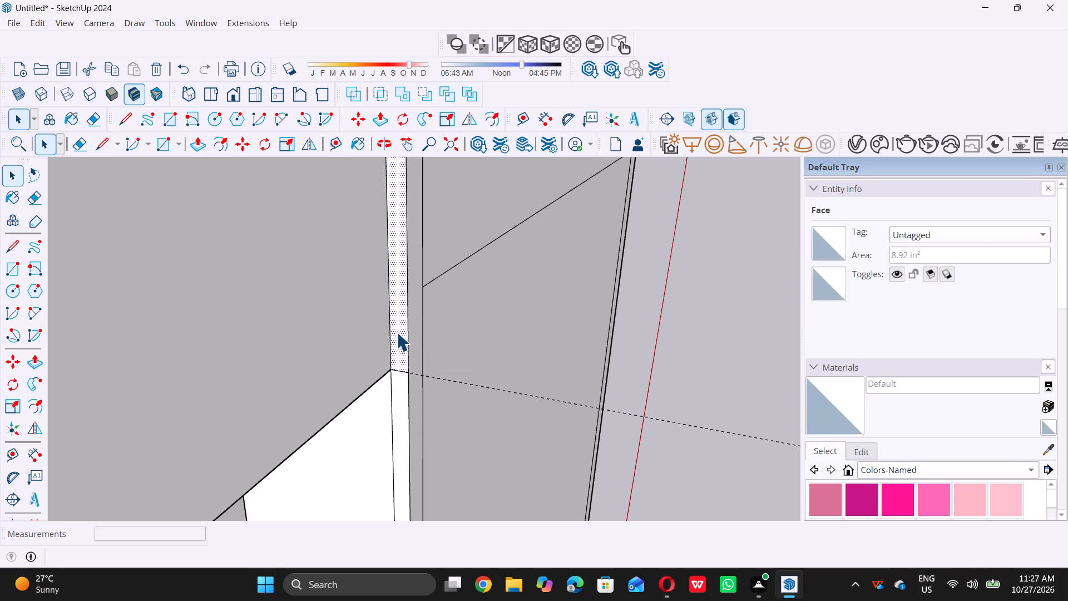
{"action": "key", "text": "p"}
{"action": "left_click", "coordinate": [397, 332]}
{"action": "scroll", "coordinate": [400, 329], "scroll_direction": "down", "scroll_amount": 2}
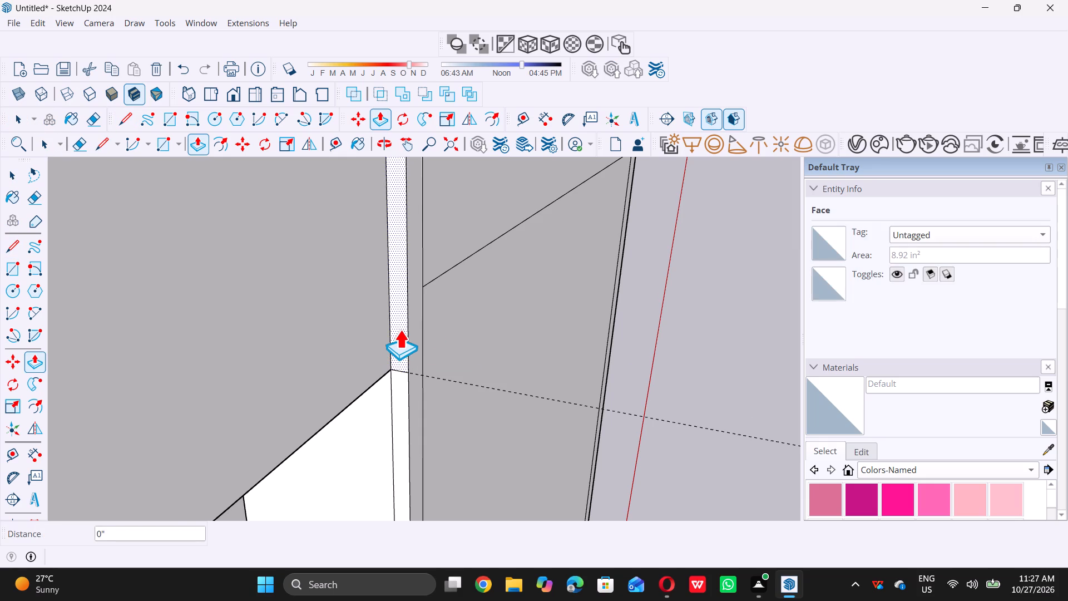
{"action": "scroll", "coordinate": [400, 329], "scroll_direction": "down", "scroll_amount": 13}
{"action": "scroll", "coordinate": [283, 376], "scroll_direction": "down", "scroll_amount": 12}
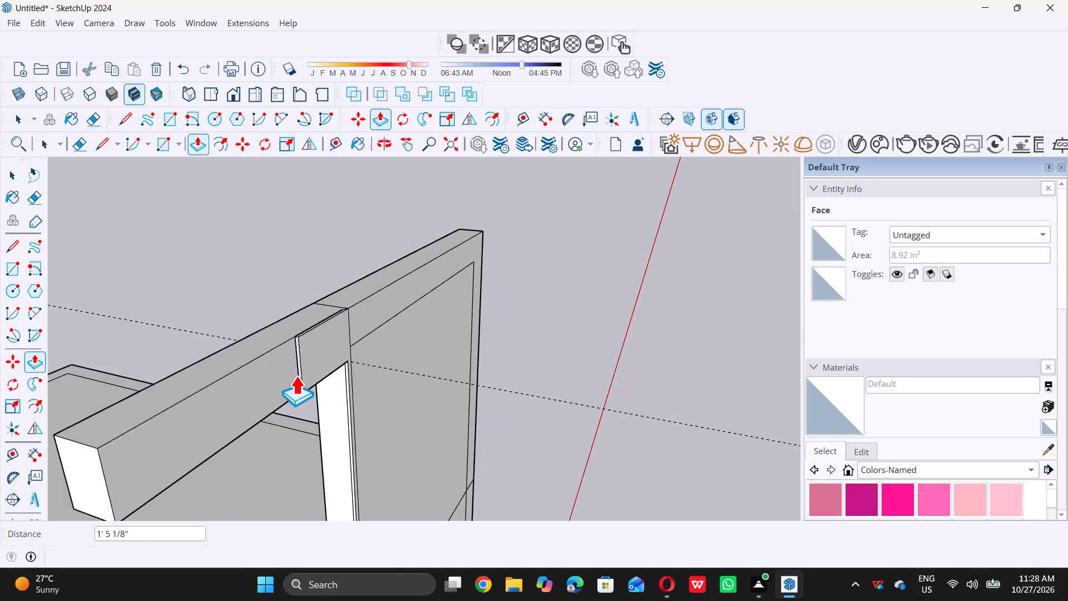
{"action": "scroll", "coordinate": [296, 376], "scroll_direction": "down", "scroll_amount": 3}
{"action": "left_click", "coordinate": [182, 411]}
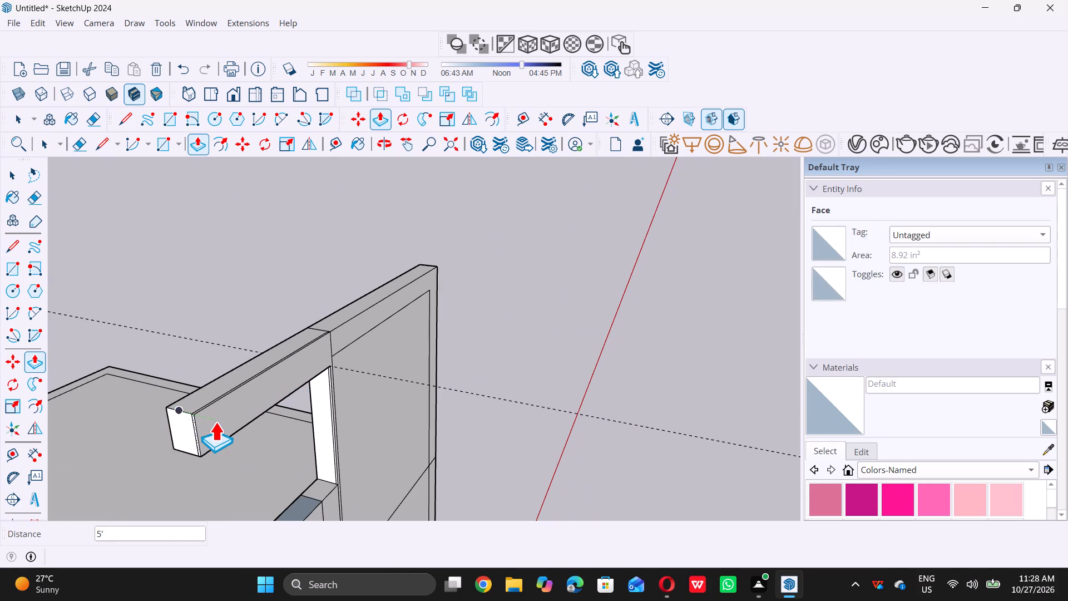
{"action": "key", "text": "space"}
Delete all guides from the model.
{"action": "scroll", "coordinate": [242, 435], "scroll_direction": "down", "scroll_amount": 4}
{"action": "scroll", "coordinate": [293, 371], "scroll_direction": "down", "scroll_amount": 1}
{"action": "middle_click_drag", "start_coordinate": [288, 376], "coordinate": [263, 476]}
{"action": "scroll", "coordinate": [325, 390], "scroll_direction": "up", "scroll_amount": 3}
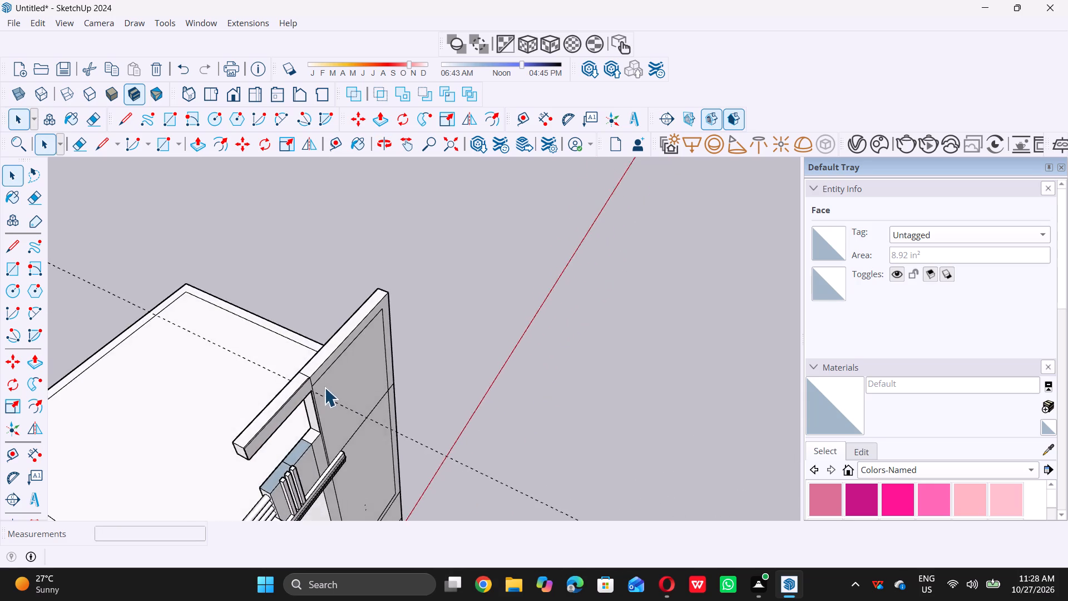
{"action": "scroll", "coordinate": [324, 387], "scroll_direction": "up", "scroll_amount": 15}
{"action": "scroll", "coordinate": [281, 375], "scroll_direction": "down", "scroll_amount": 10}
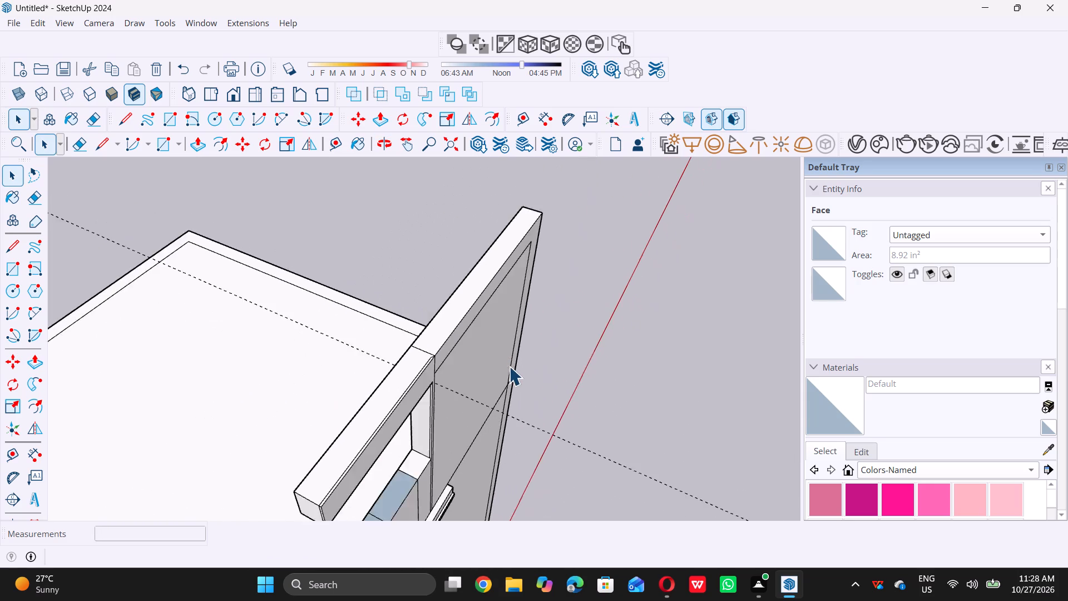
{"action": "scroll", "coordinate": [509, 366], "scroll_direction": "down", "scroll_amount": 8}
{"action": "scroll", "coordinate": [421, 391], "scroll_direction": "down", "scroll_amount": 6}
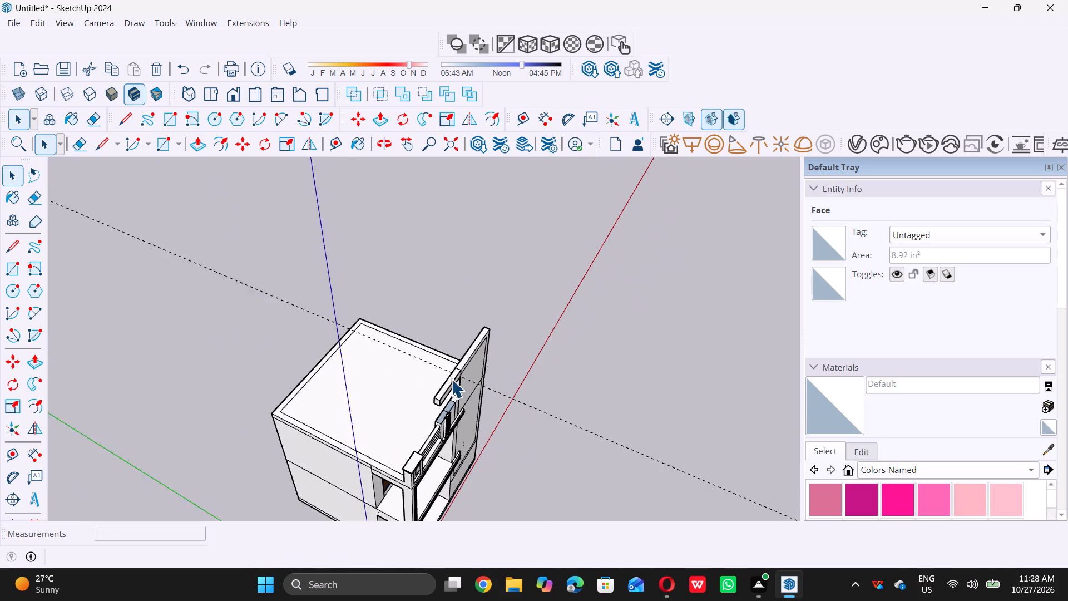
{"action": "middle_click_drag", "start_coordinate": [483, 395], "coordinate": [218, 262]}
{"action": "middle_click_drag", "start_coordinate": [286, 342], "coordinate": [311, 318]}
{"action": "scroll", "coordinate": [311, 318], "scroll_direction": "up", "scroll_amount": 1}
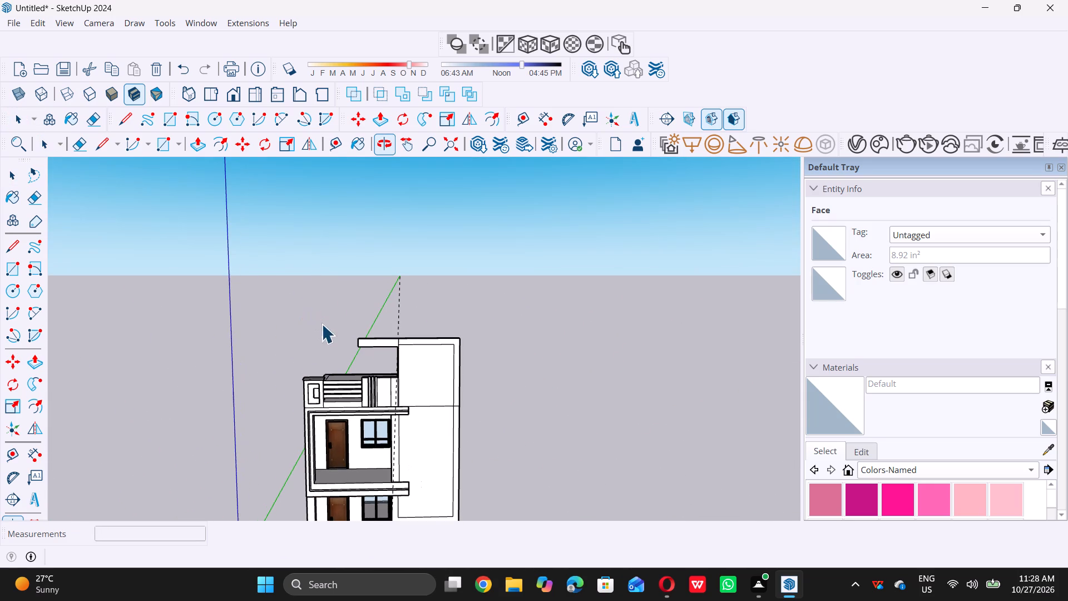
{"action": "left_click", "coordinate": [38, 22]}
{"action": "left_click", "coordinate": [62, 148]}
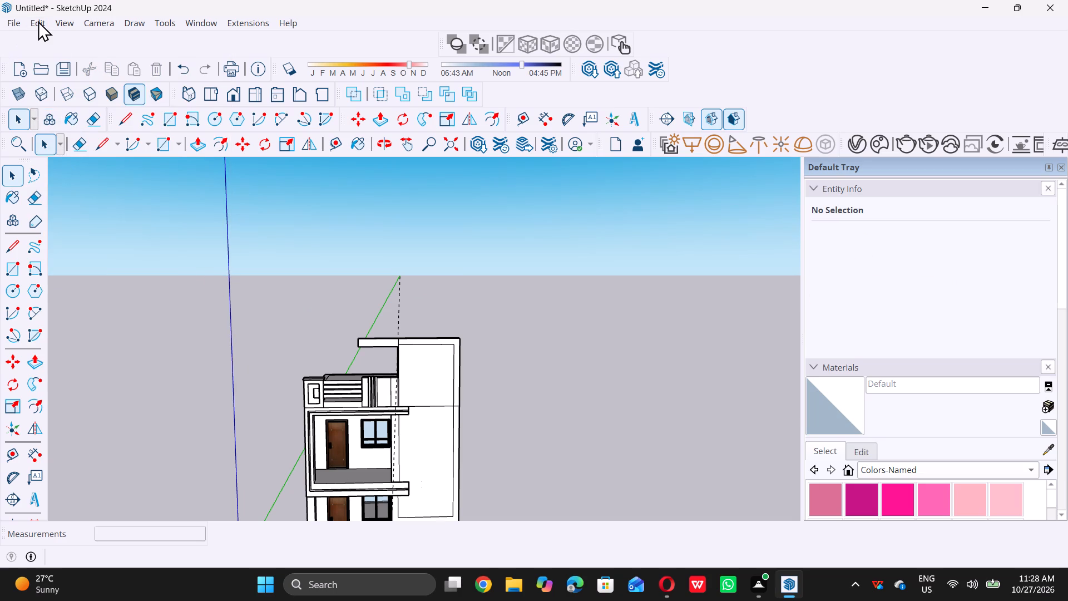
{"action": "left_click", "coordinate": [38, 21]}
{"action": "left_click", "coordinate": [83, 162]}
Examine the new beam and the upper front facade from above and from the front.
{"action": "scroll", "coordinate": [380, 302], "scroll_direction": "down", "scroll_amount": 4}
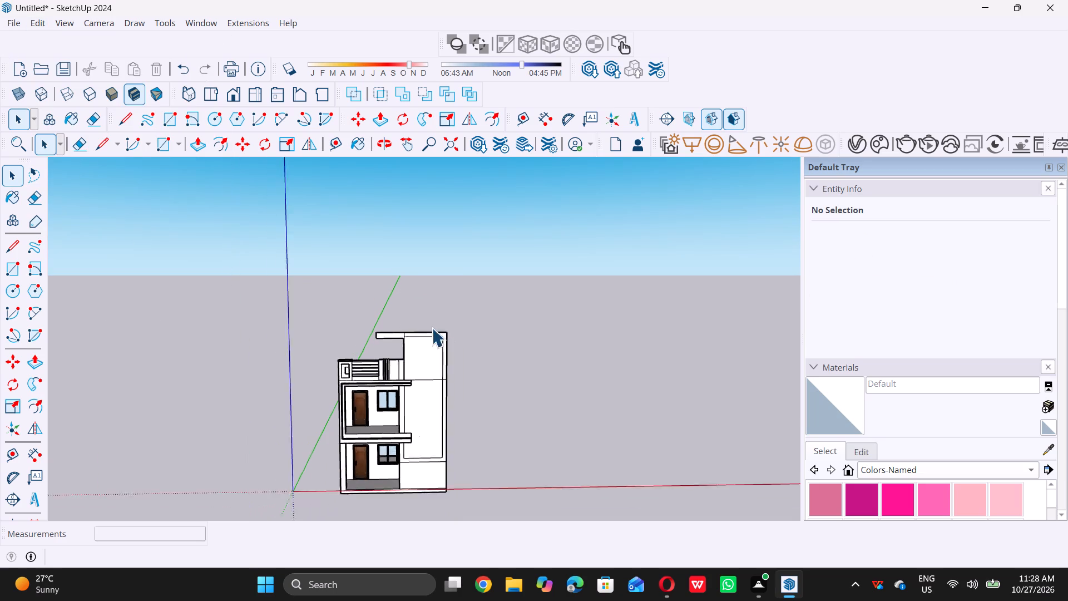
{"action": "scroll", "coordinate": [432, 328], "scroll_direction": "down", "scroll_amount": 1}
{"action": "middle_click_drag", "start_coordinate": [406, 337], "coordinate": [647, 446]}
{"action": "scroll", "coordinate": [385, 348], "scroll_direction": "up", "scroll_amount": 17}
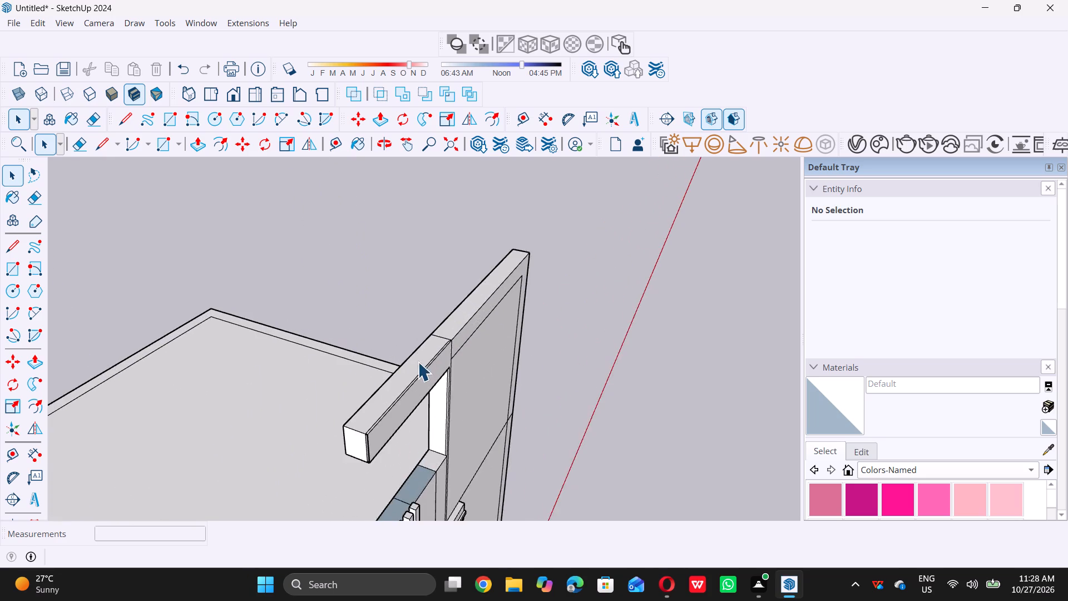
{"action": "scroll", "coordinate": [418, 362], "scroll_direction": "up", "scroll_amount": 6}
{"action": "scroll", "coordinate": [456, 326], "scroll_direction": "up", "scroll_amount": 6}
{"action": "scroll", "coordinate": [457, 324], "scroll_direction": "down", "scroll_amount": 14}
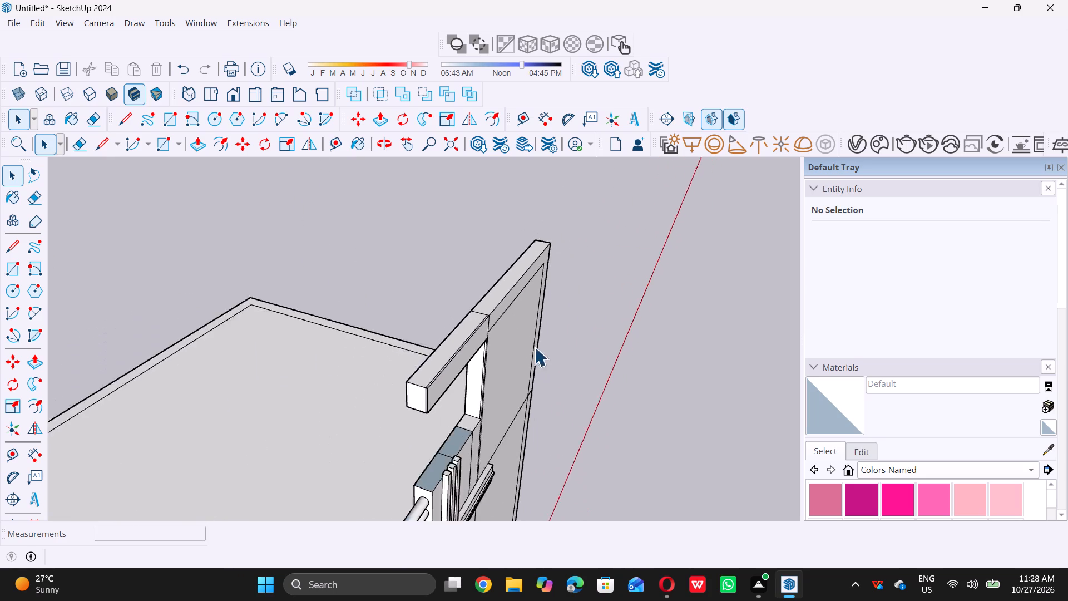
{"action": "scroll", "coordinate": [535, 347], "scroll_direction": "down", "scroll_amount": 6}
{"action": "middle_click_drag", "start_coordinate": [527, 355], "coordinate": [223, 252]}
{"action": "middle_click_drag", "start_coordinate": [259, 273], "coordinate": [257, 278]}
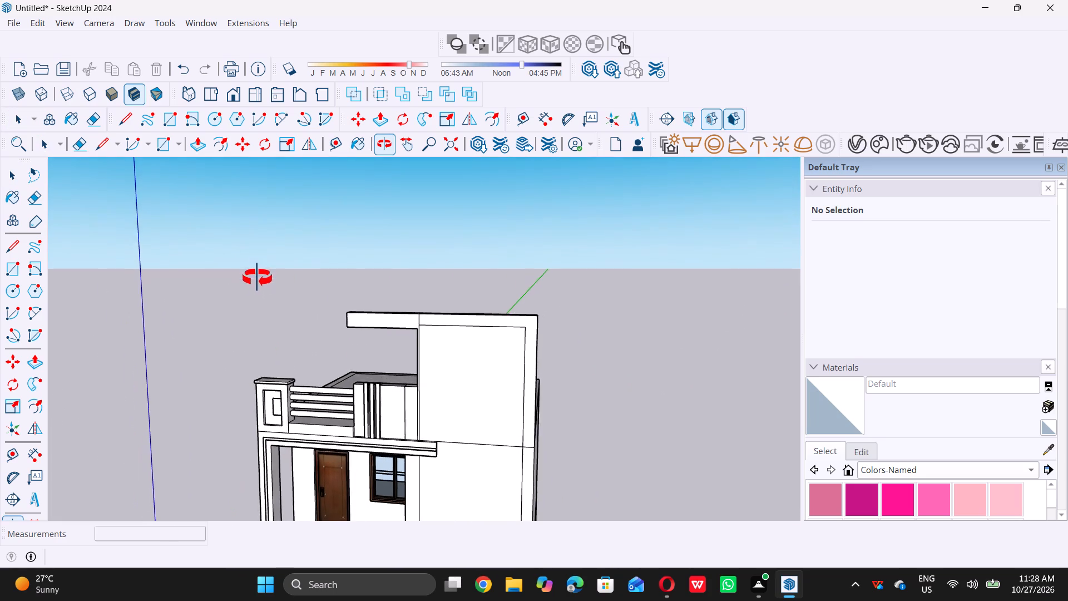
{"action": "middle_click_drag", "start_coordinate": [257, 278], "coordinate": [313, 267]}
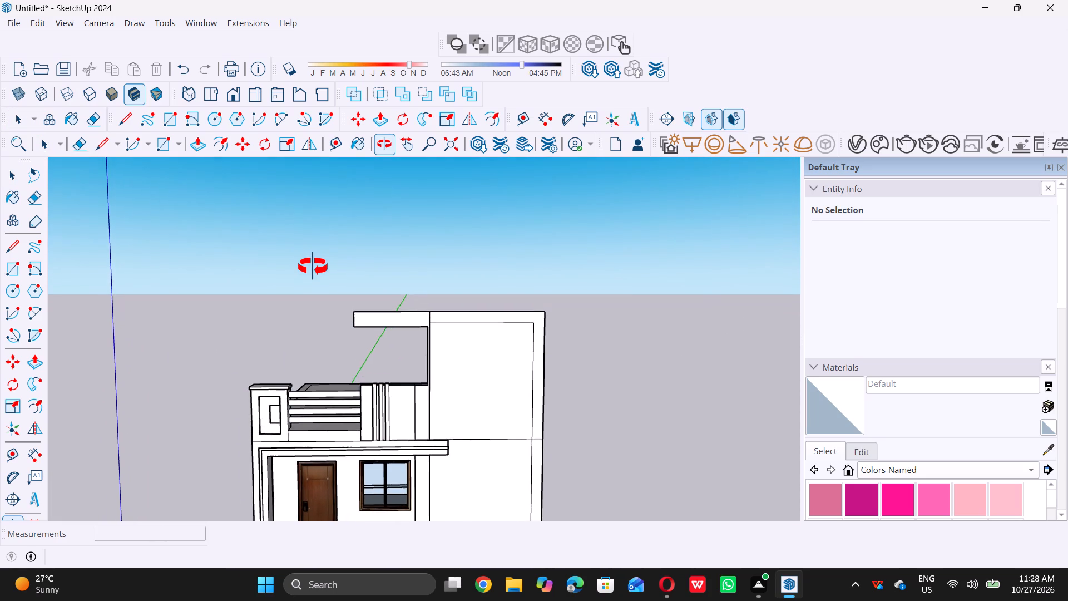
{"action": "middle_click_drag", "start_coordinate": [313, 267], "coordinate": [315, 269]}
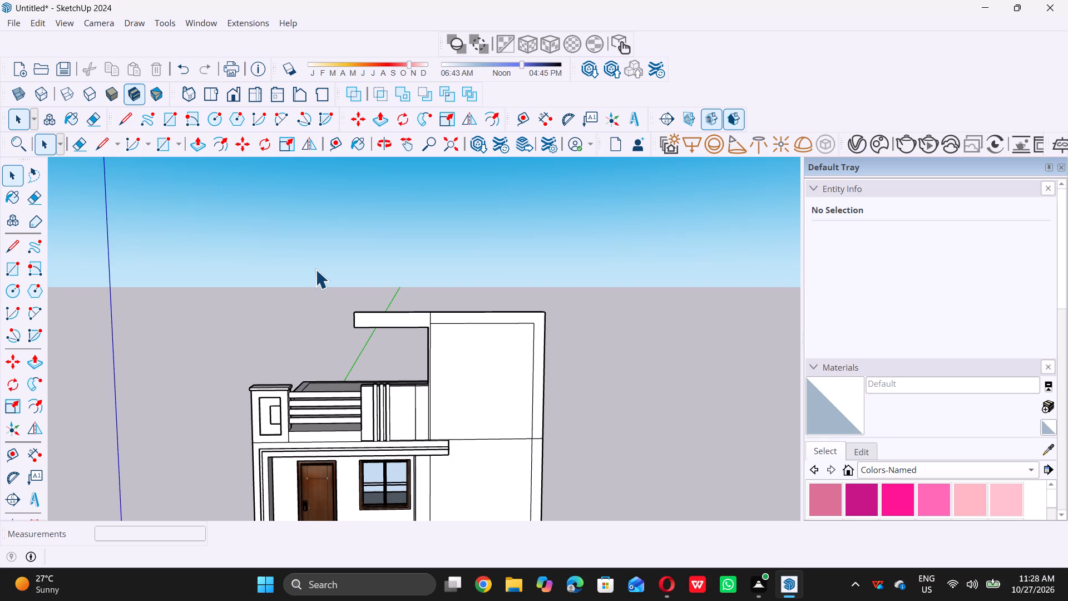
{"action": "scroll", "coordinate": [317, 350], "scroll_direction": "down", "scroll_amount": 4}
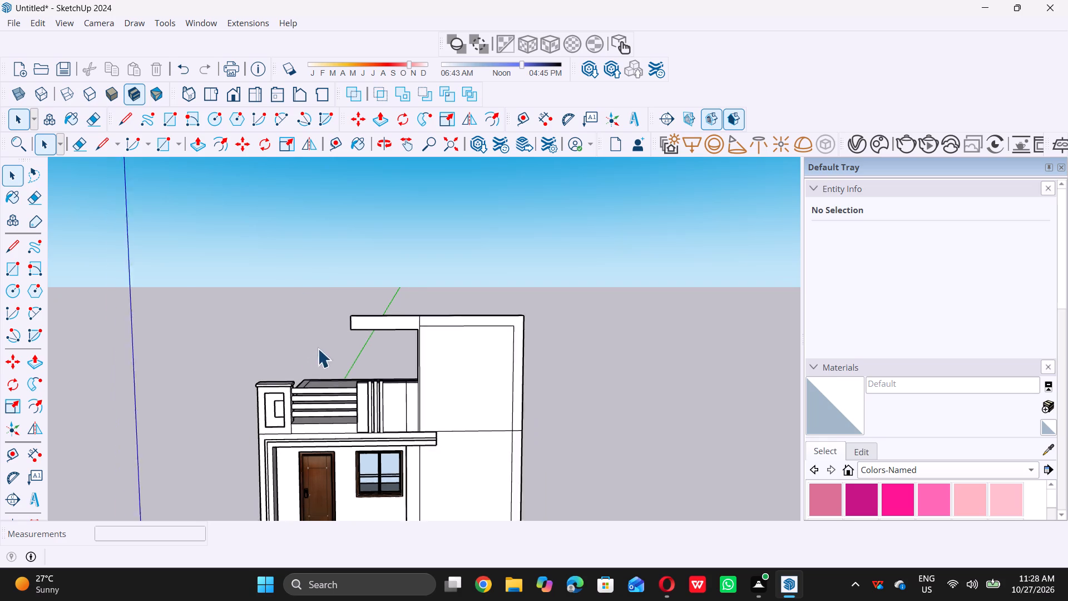
{"action": "scroll", "coordinate": [318, 348], "scroll_direction": "down", "scroll_amount": 1}
Draw a 1' vertical line on the tall wall's roof-side face, from the beam's lower inner corner to the top edge.
{"action": "middle_click_drag", "start_coordinate": [289, 311], "coordinate": [640, 371]}
{"action": "scroll", "coordinate": [220, 363], "scroll_direction": "up", "scroll_amount": 1}
{"action": "middle_click_drag", "start_coordinate": [244, 354], "coordinate": [400, 353]}
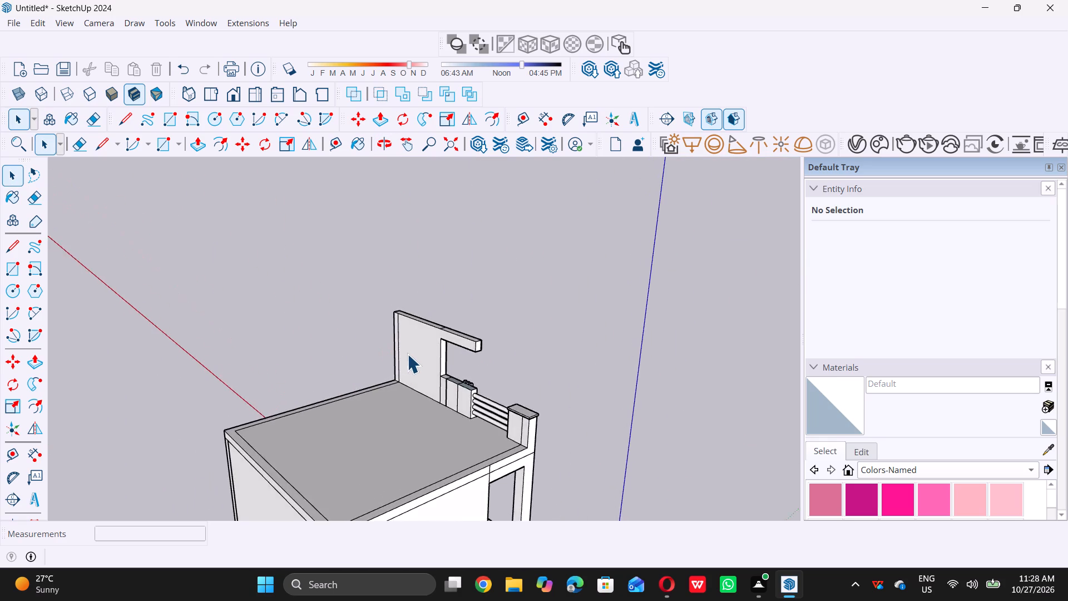
{"action": "scroll", "coordinate": [408, 354], "scroll_direction": "up", "scroll_amount": 5}
{"action": "middle_click_drag", "start_coordinate": [444, 342], "coordinate": [489, 282]}
{"action": "scroll", "coordinate": [466, 303], "scroll_direction": "up", "scroll_amount": 5}
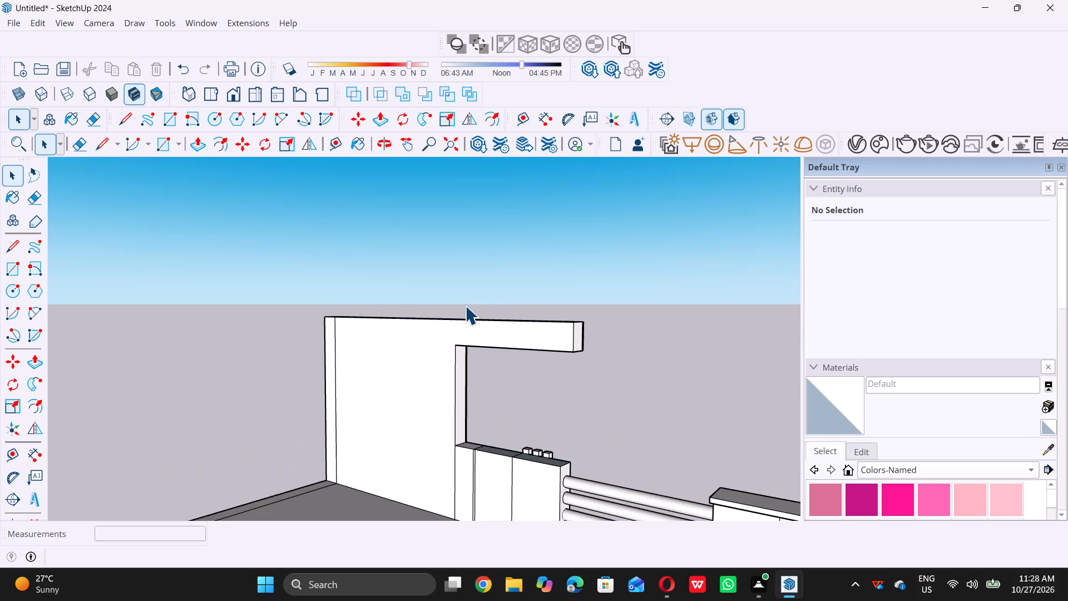
{"action": "scroll", "coordinate": [462, 312], "scroll_direction": "up", "scroll_amount": 6}
{"action": "key", "text": "l"}
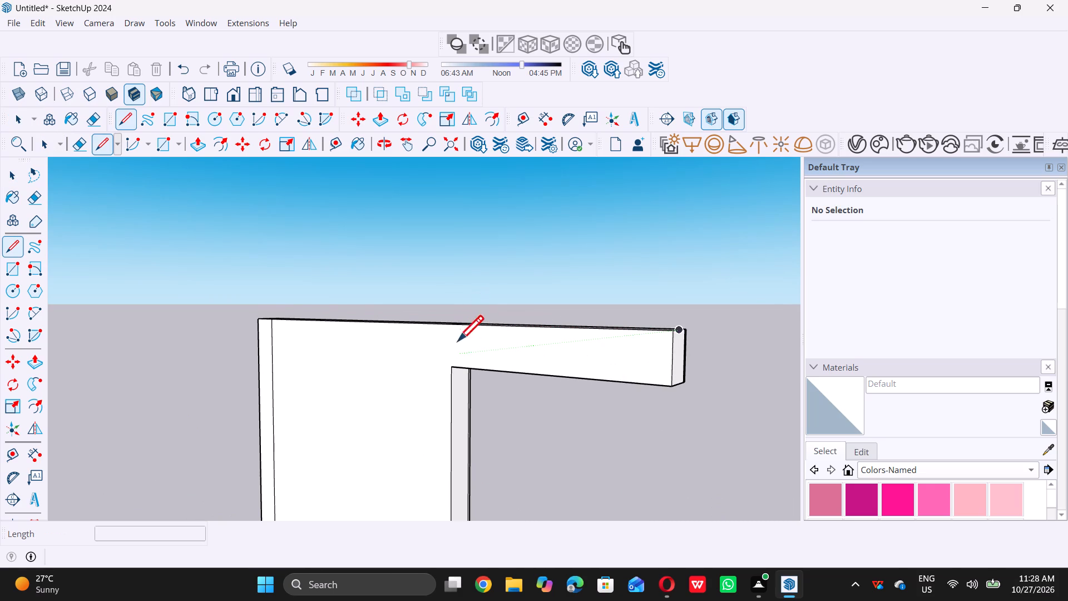
{"action": "left_click", "coordinate": [453, 365]}
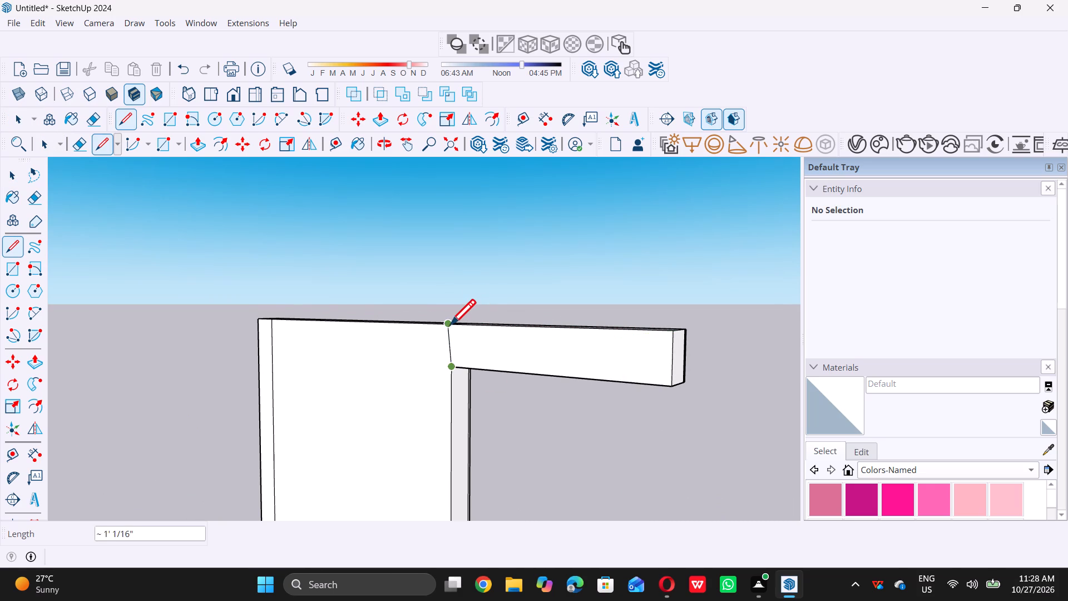
{"action": "left_click", "coordinate": [457, 326]}
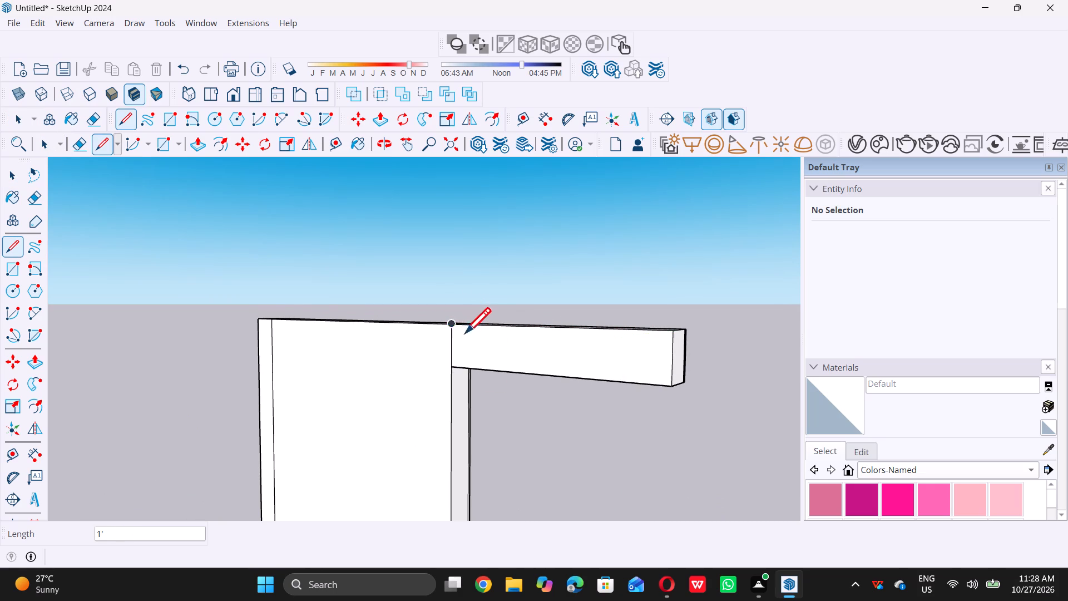
{"action": "key", "text": "space"}
Push/Pull the tall wall's large roof-side face 5' outward over the roof.
{"action": "scroll", "coordinate": [464, 339], "scroll_direction": "down", "scroll_amount": 9}
{"action": "scroll", "coordinate": [430, 411], "scroll_direction": "up", "scroll_amount": 2}
{"action": "left_click", "coordinate": [430, 412]}
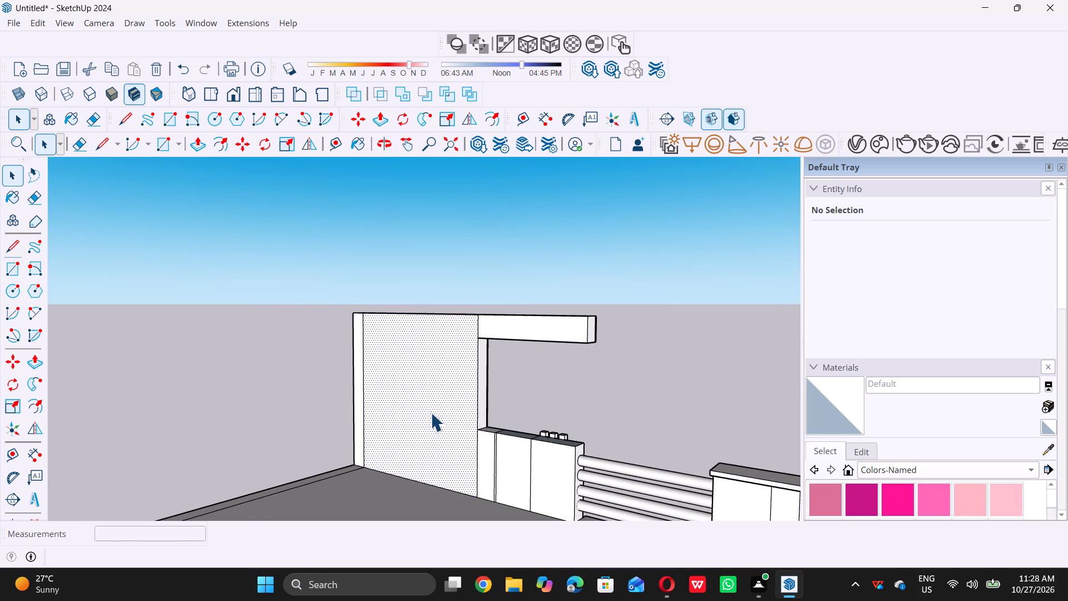
{"action": "key", "text": "p"}
{"action": "left_click", "coordinate": [433, 412]}
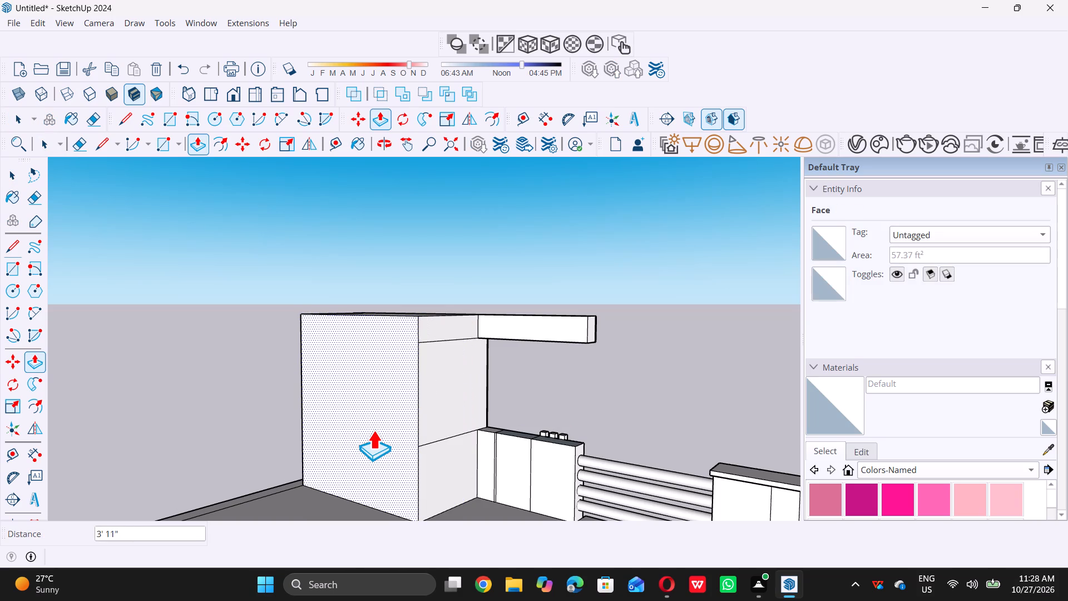
{"action": "key", "text": "5"}
{"action": "key", "text": "apostrophe"}
{"action": "key", "text": "Return"}
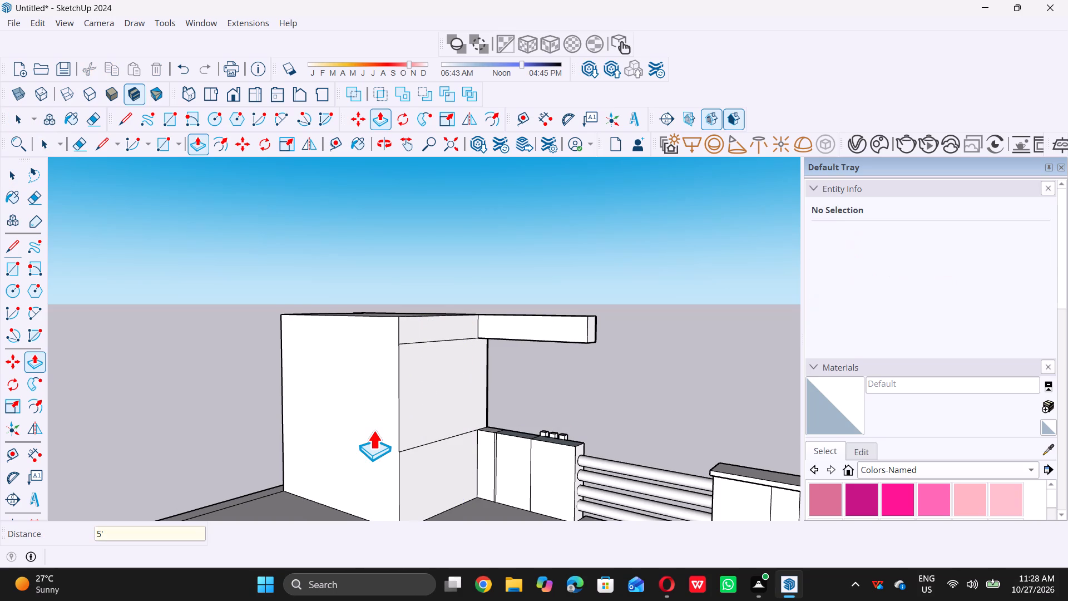
{"action": "key", "text": "space"}
Draw a 1' by 1' square at the upper outer corner of the top strip on the thickened wall's side face.
{"action": "middle_click_drag", "start_coordinate": [455, 386], "coordinate": [301, 381]}
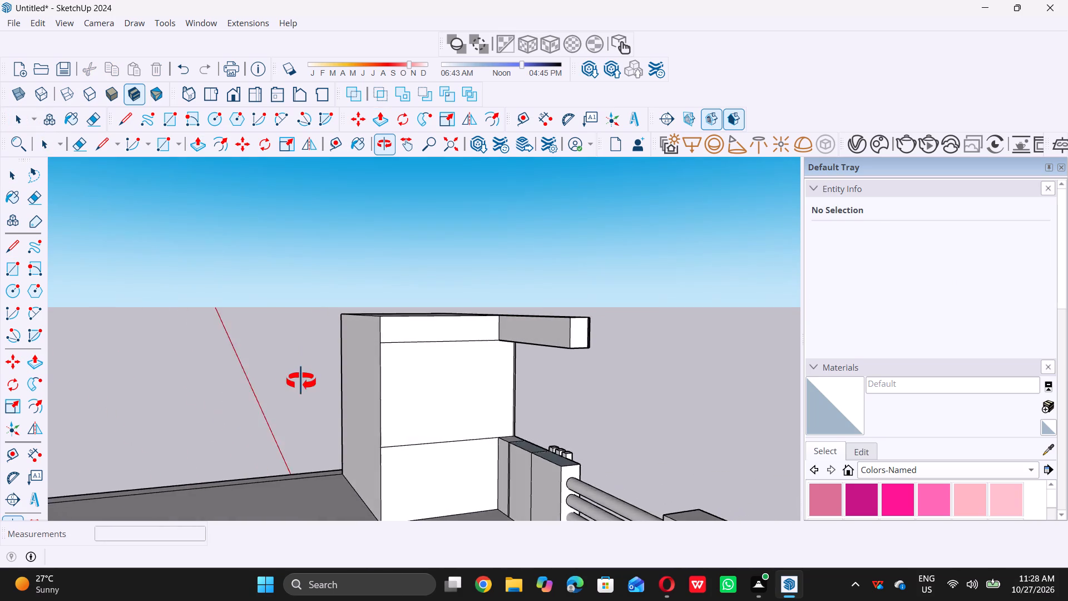
{"action": "middle_click_drag", "start_coordinate": [301, 381], "coordinate": [278, 378]}
{"action": "key", "text": "e"}
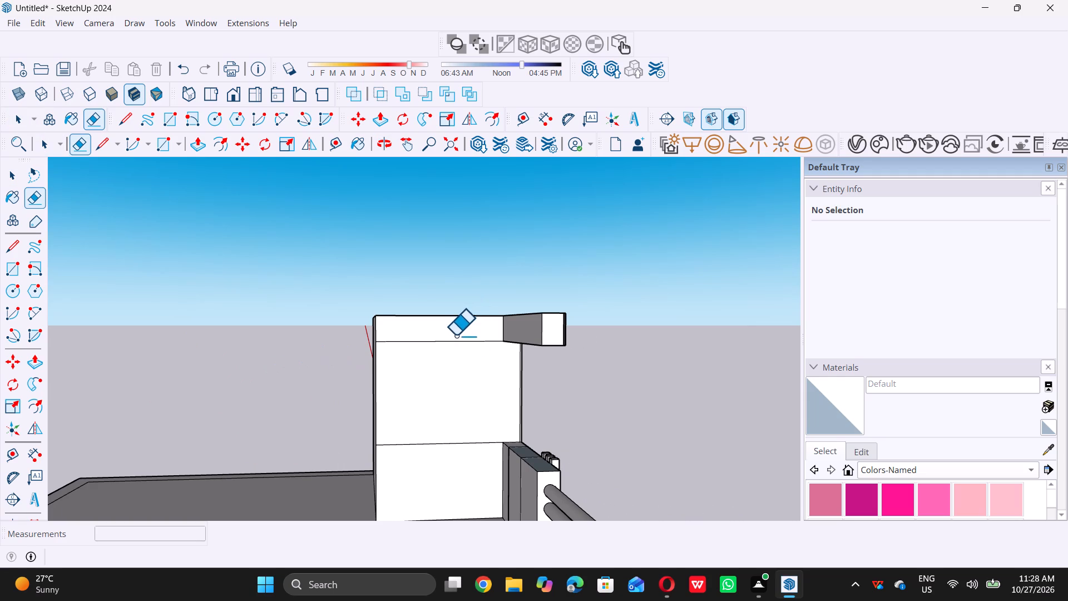
{"action": "middle_click_drag", "start_coordinate": [469, 317], "coordinate": [462, 319]}
{"action": "middle_click_drag", "start_coordinate": [462, 319], "coordinate": [427, 323]}
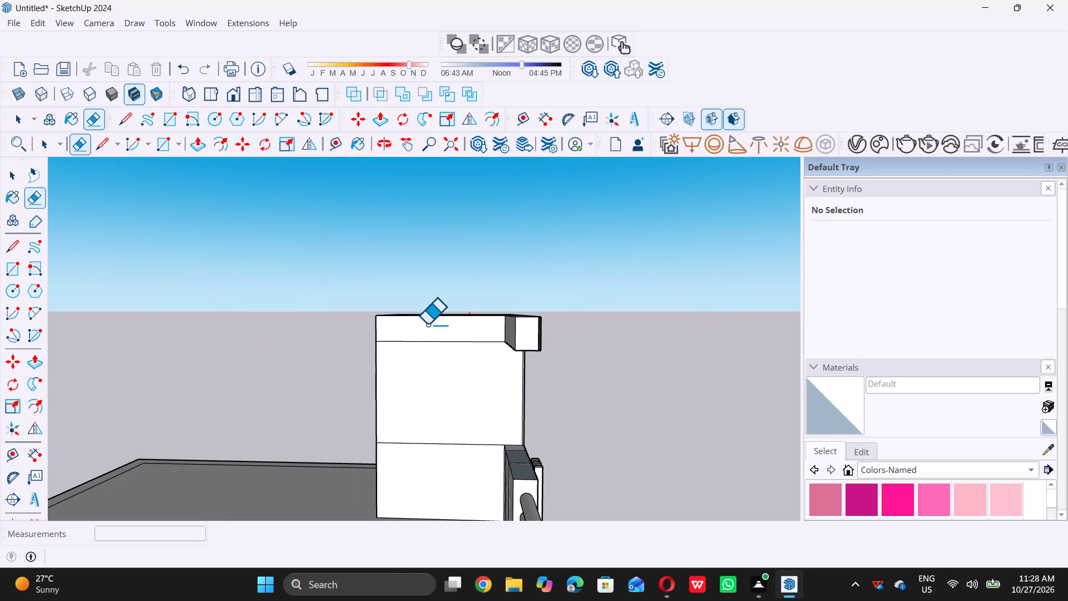
{"action": "key", "text": "space"}
{"action": "middle_click", "coordinate": [427, 328]}
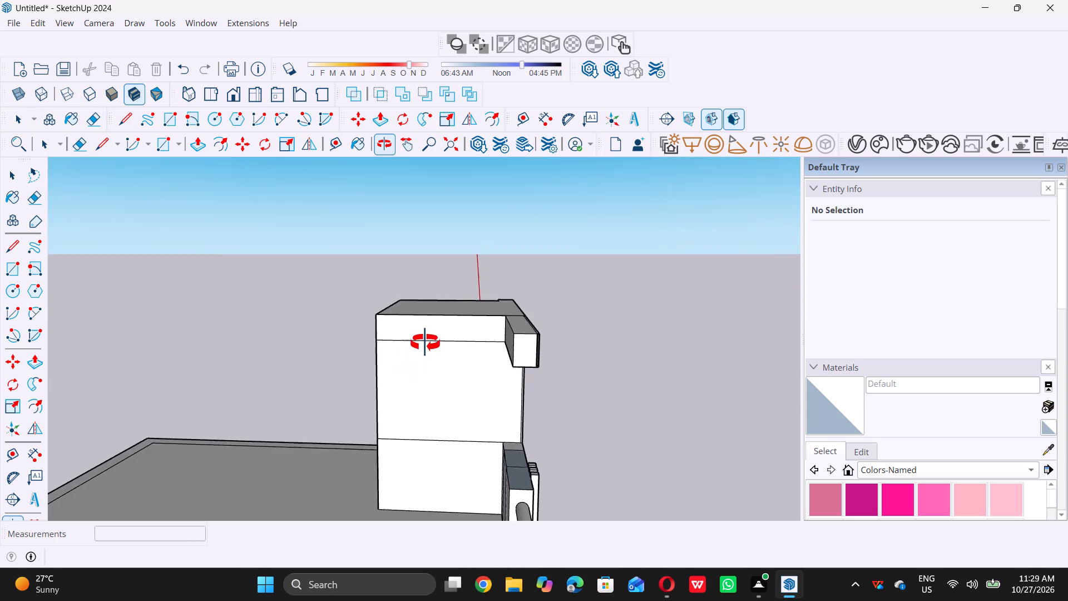
{"action": "middle_click_drag", "start_coordinate": [420, 334], "coordinate": [419, 324]}
{"action": "scroll", "coordinate": [416, 323], "scroll_direction": "up", "scroll_amount": 3}
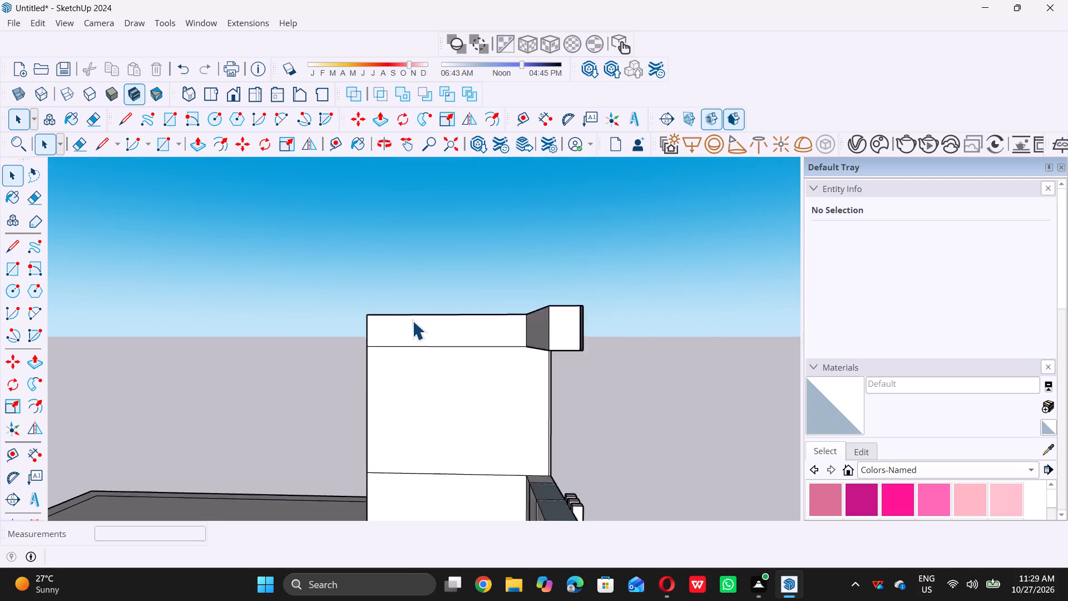
{"action": "scroll", "coordinate": [412, 321], "scroll_direction": "up", "scroll_amount": 5}
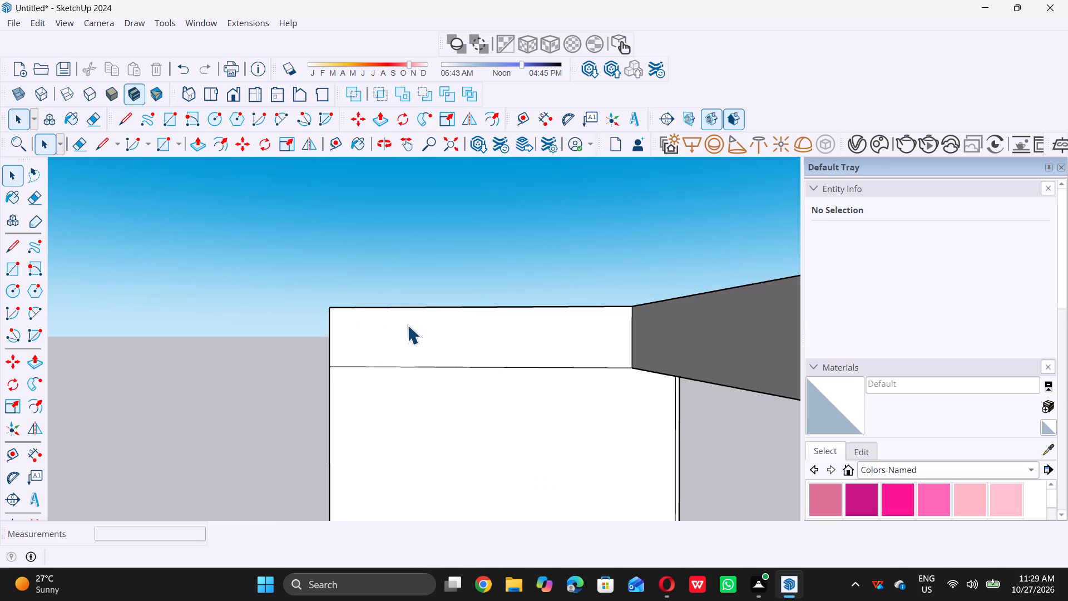
{"action": "key", "text": "r"}
{"action": "left_click", "coordinate": [333, 309]}
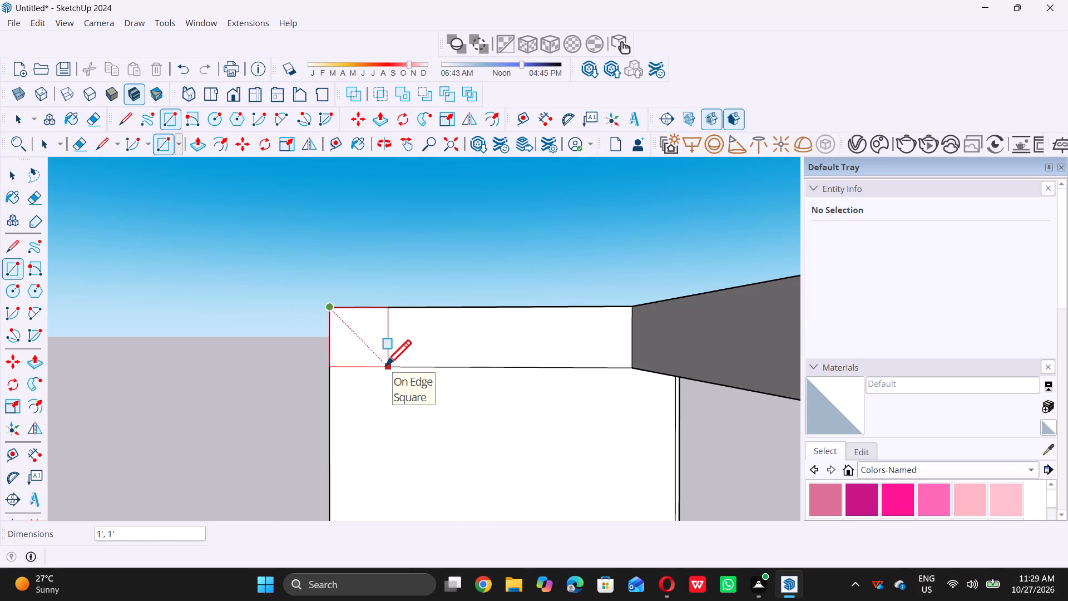
{"action": "type", "text": "1',"}
{"action": "type", "text": "1'"}
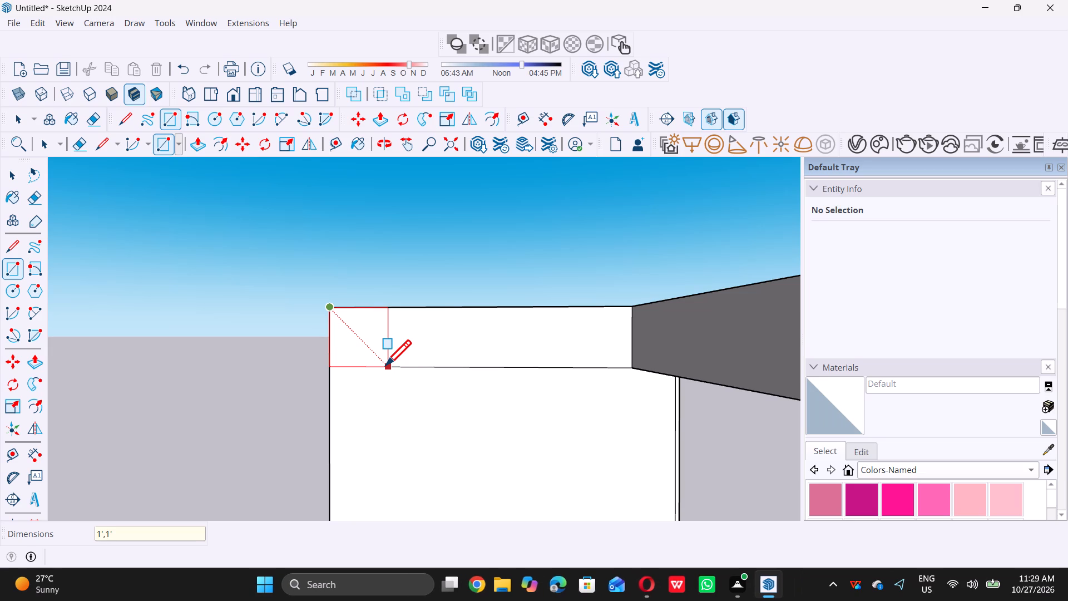
{"action": "key", "text": "Return"}
{"action": "key", "text": "space"}
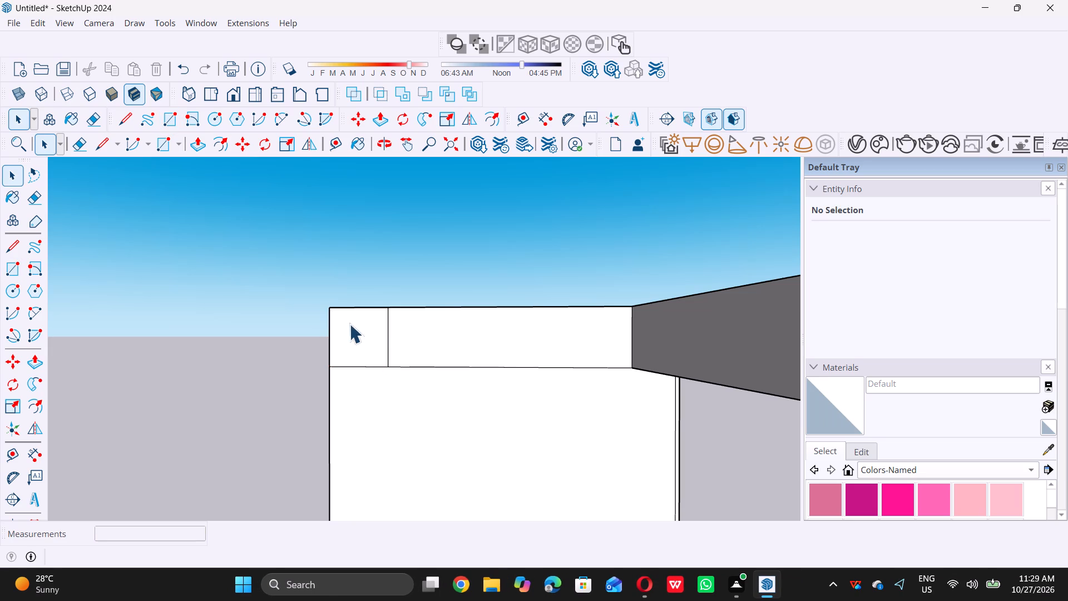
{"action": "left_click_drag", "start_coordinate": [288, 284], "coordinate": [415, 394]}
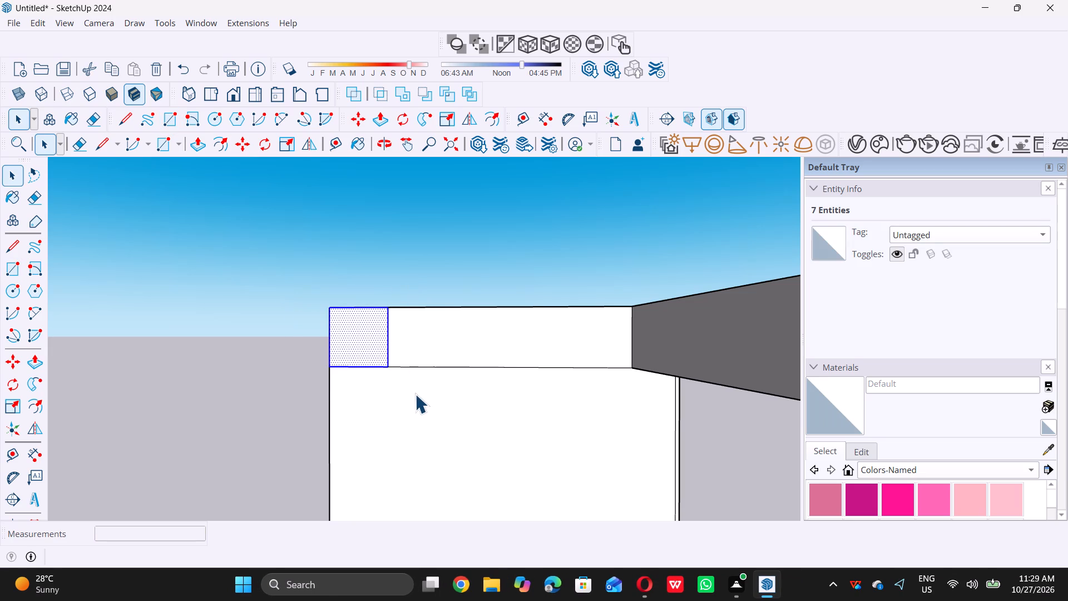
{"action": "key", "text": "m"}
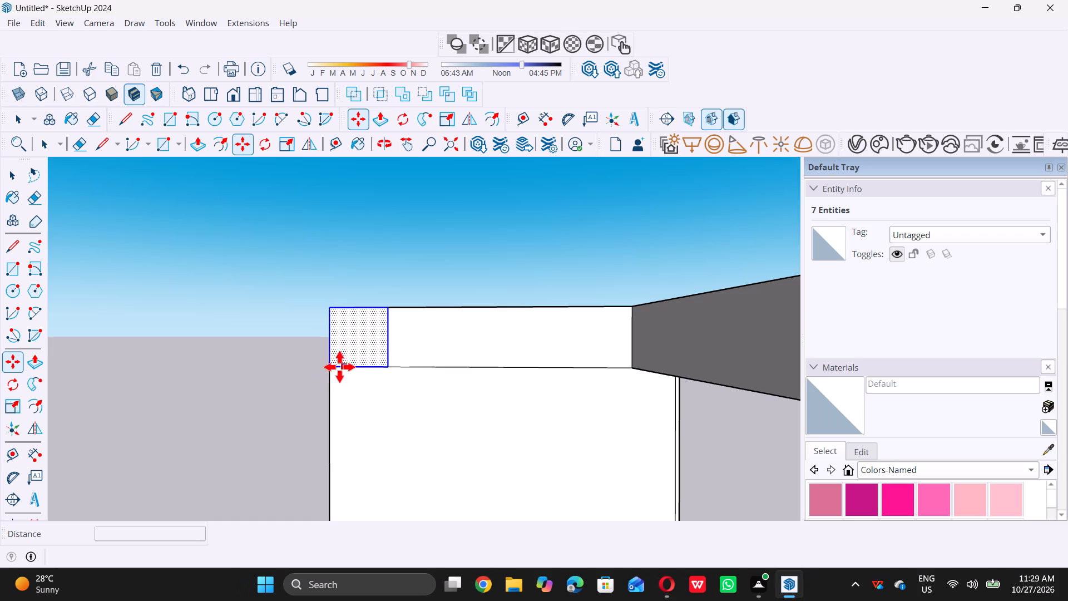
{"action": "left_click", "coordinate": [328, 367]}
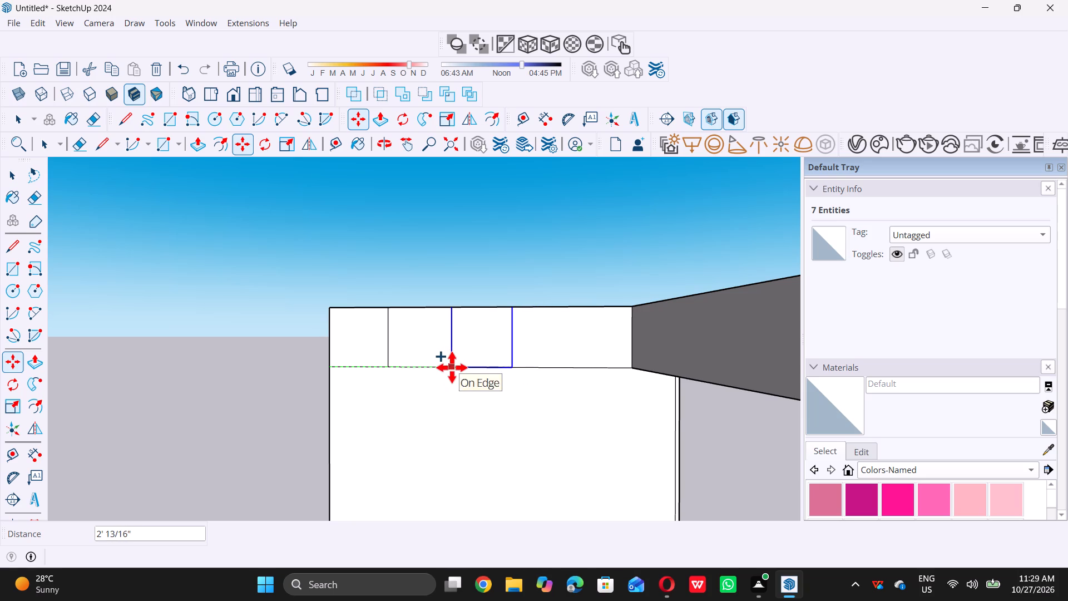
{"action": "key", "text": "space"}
Place a vertical guide 1' from the strip's edge where it meets the beam.
{"action": "key", "text": "t"}
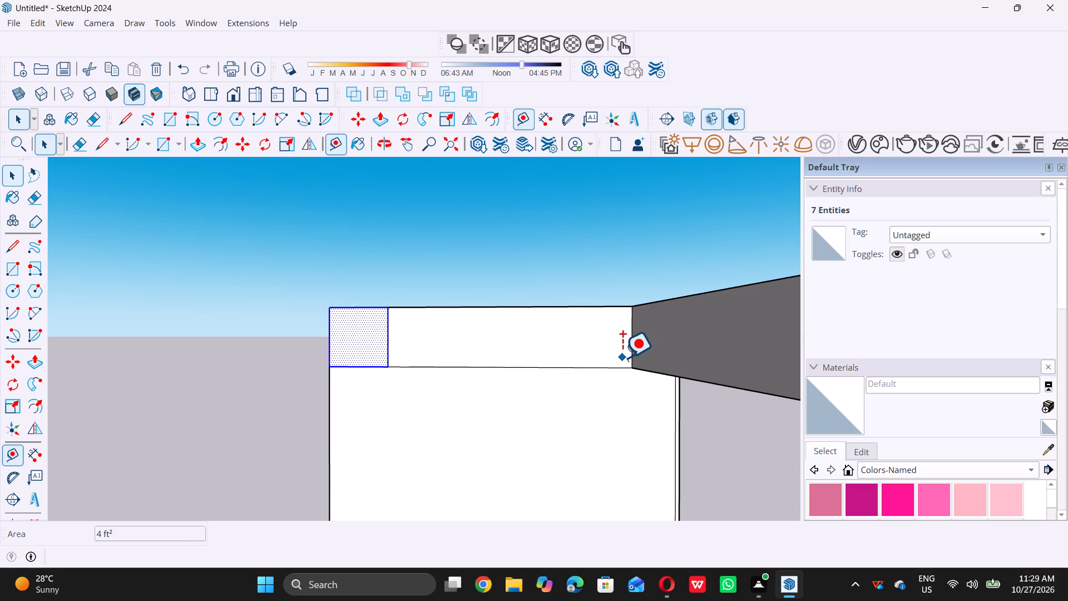
{"action": "left_click", "coordinate": [631, 340]}
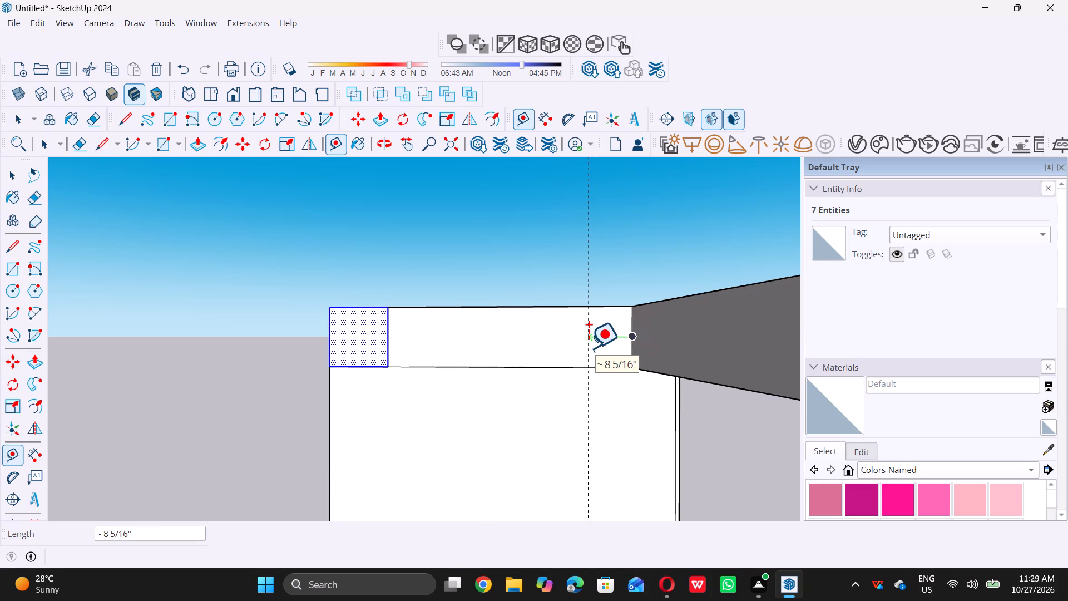
{"action": "key", "text": "1"}
{"action": "key", "text": "apostrophe"}
{"action": "key", "text": "Return"}
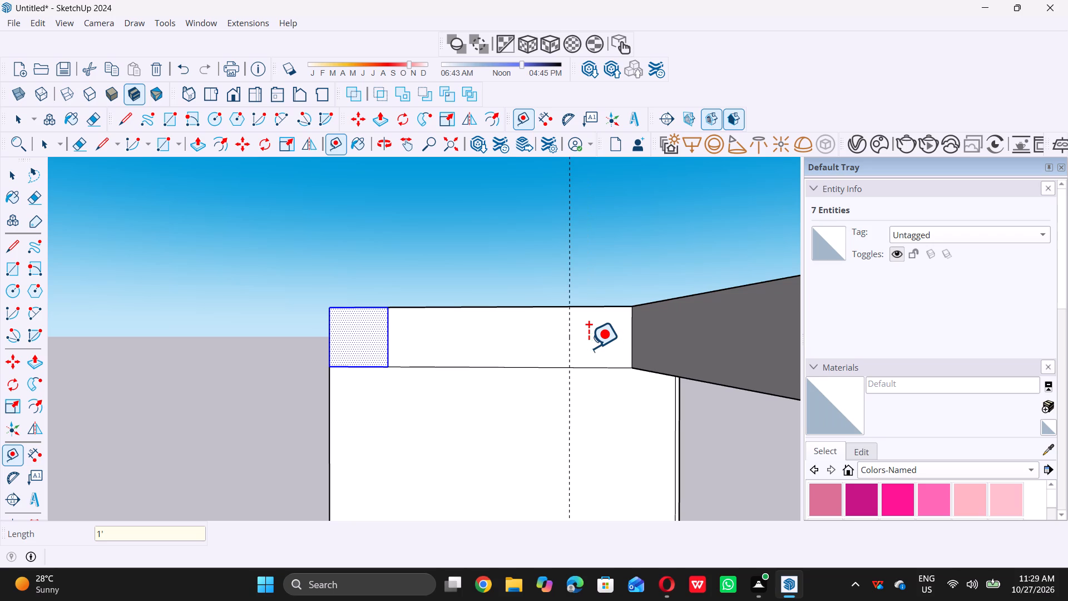
{"action": "key", "text": "space"}
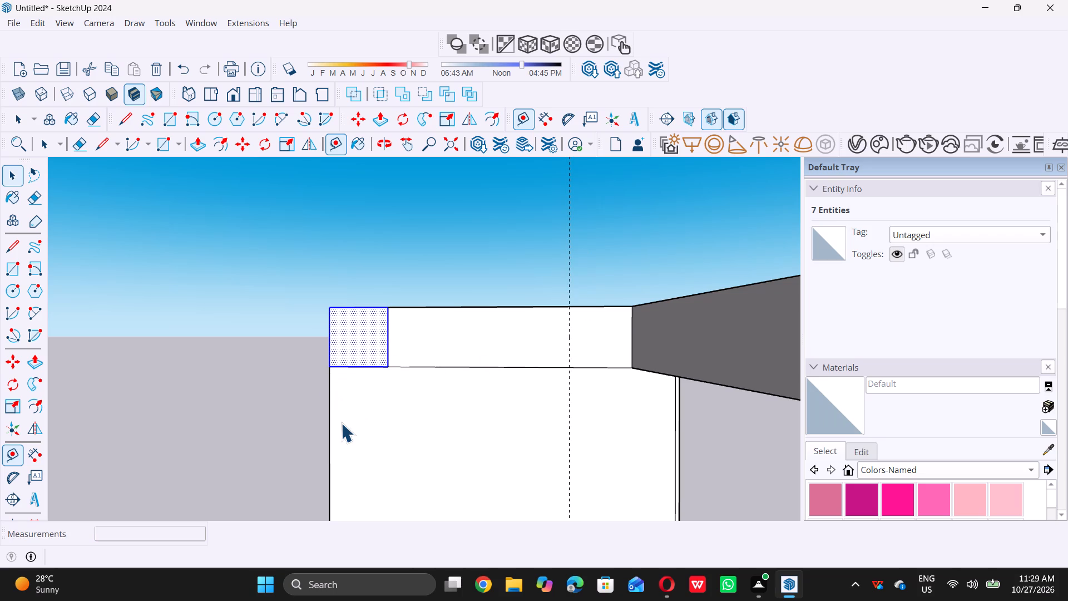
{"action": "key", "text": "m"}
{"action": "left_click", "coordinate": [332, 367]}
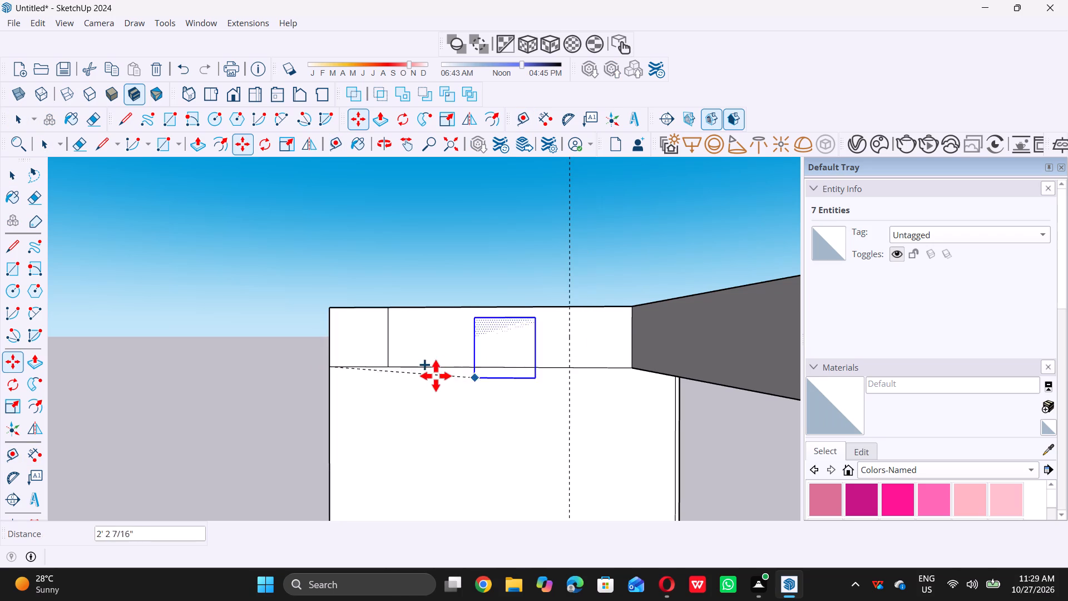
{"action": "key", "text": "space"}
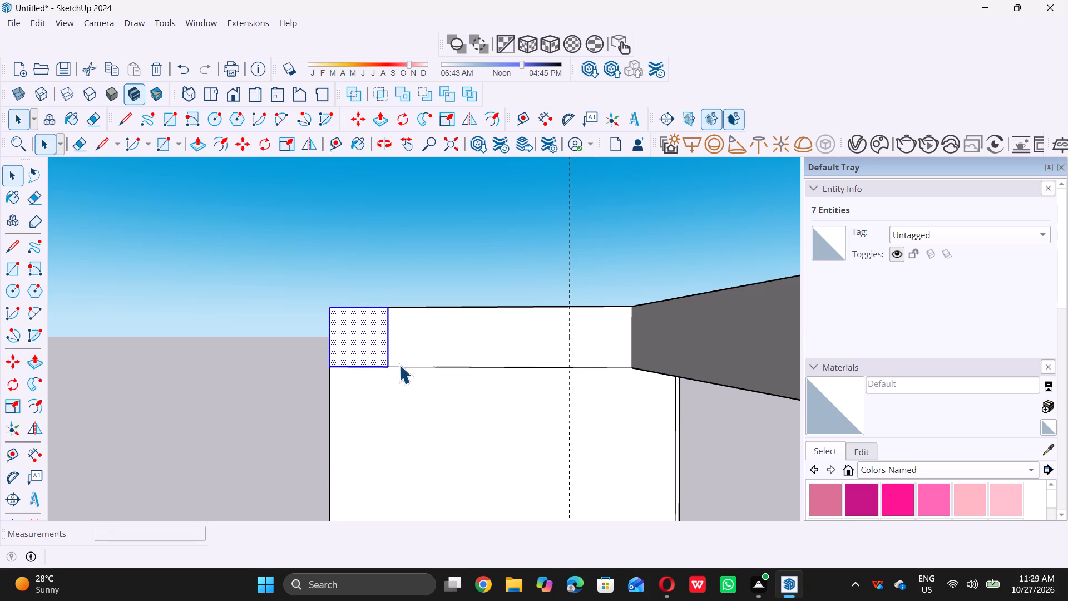
Copy the 1' square 3' along the strip to the guide, dividing the distance with /2 to add a middle copy.
{"action": "key", "text": "m"}
{"action": "left_click", "coordinate": [387, 367]}
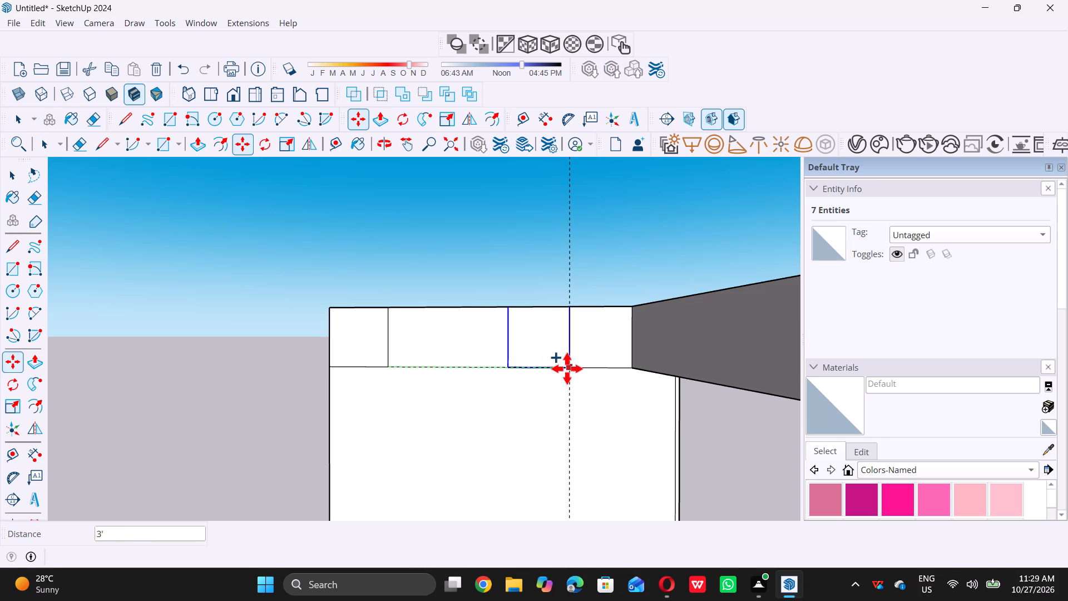
{"action": "left_click", "coordinate": [569, 368]}
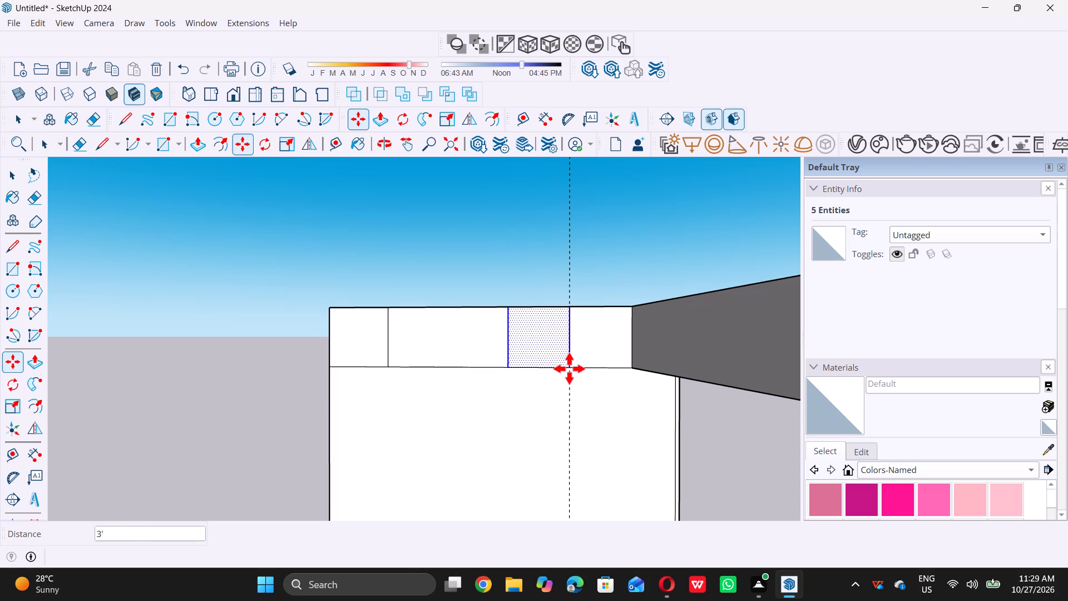
{"action": "key", "text": "slash"}
{"action": "key", "text": "2"}
{"action": "key", "text": "Return"}
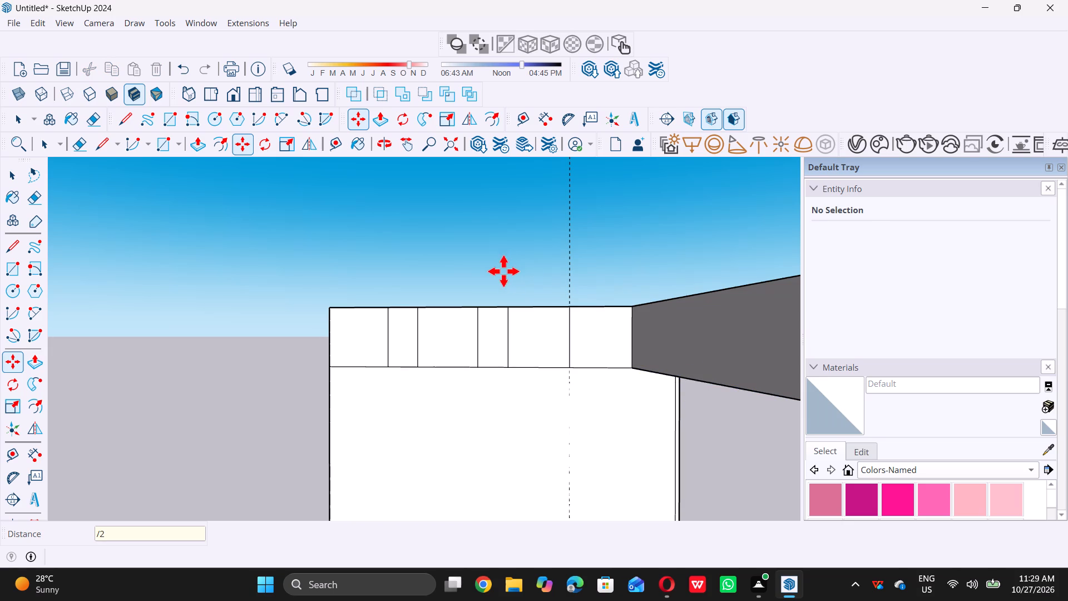
{"action": "key", "text": "space"}
{"action": "left_click", "coordinate": [432, 250]}
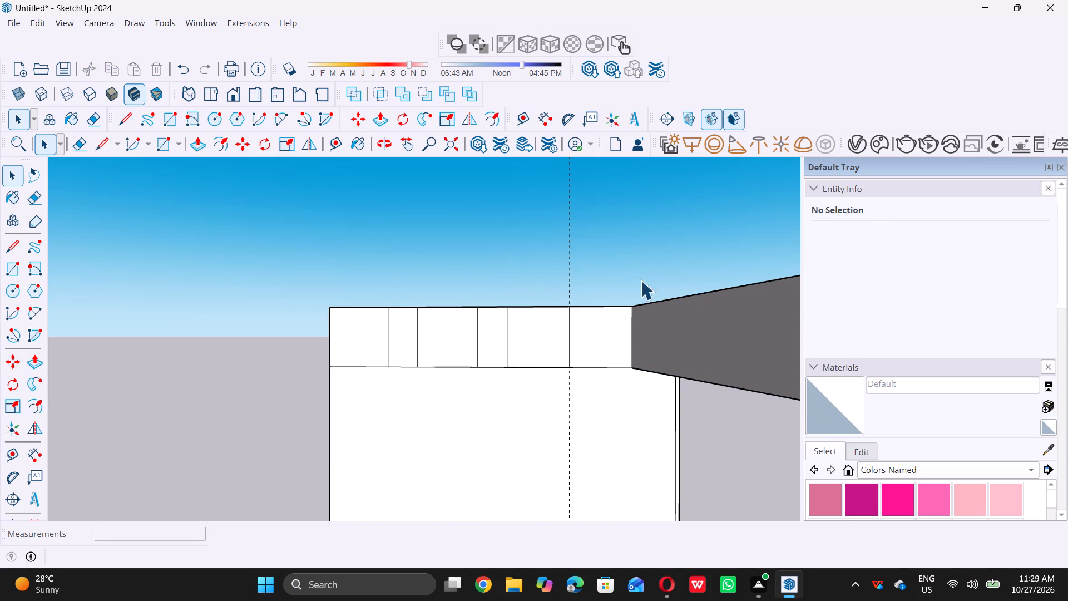
Move the square beside the guide about 3 9/16" along the strip toward the beam.
{"action": "middle_click_drag", "start_coordinate": [626, 283], "coordinate": [595, 284]}
{"action": "scroll", "coordinate": [547, 328], "scroll_direction": "up", "scroll_amount": 5}
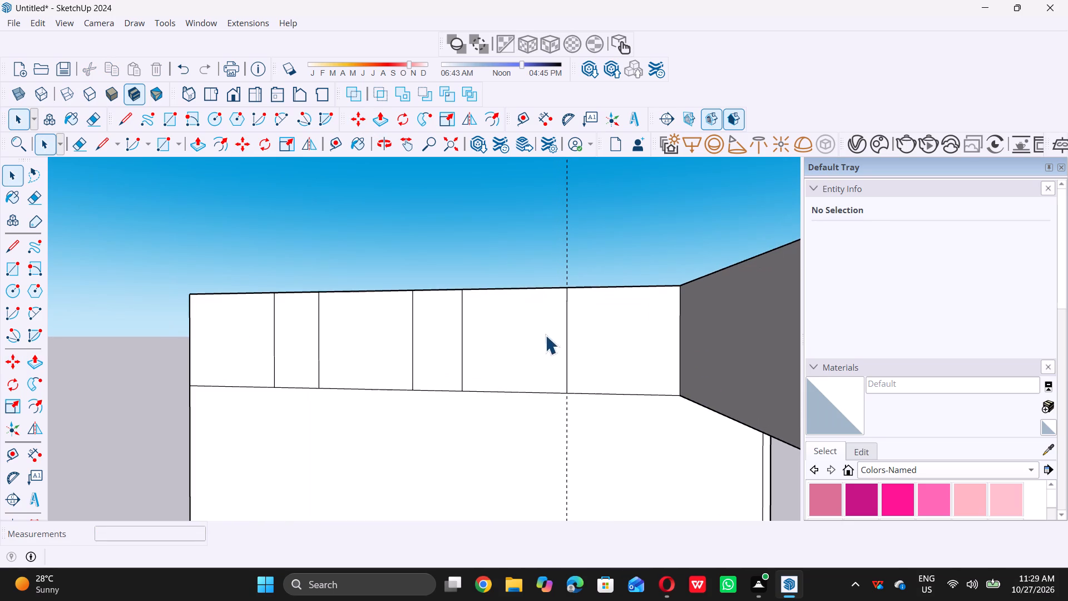
{"action": "left_click_drag", "start_coordinate": [450, 275], "coordinate": [575, 426]}
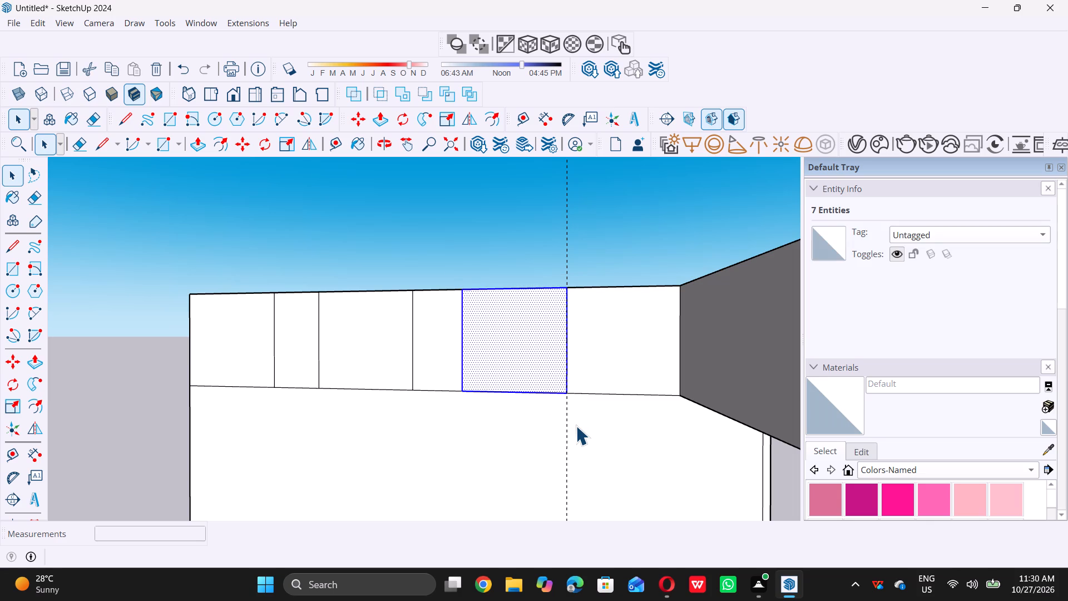
{"action": "key", "text": "m"}
{"action": "left_click", "coordinate": [565, 393]}
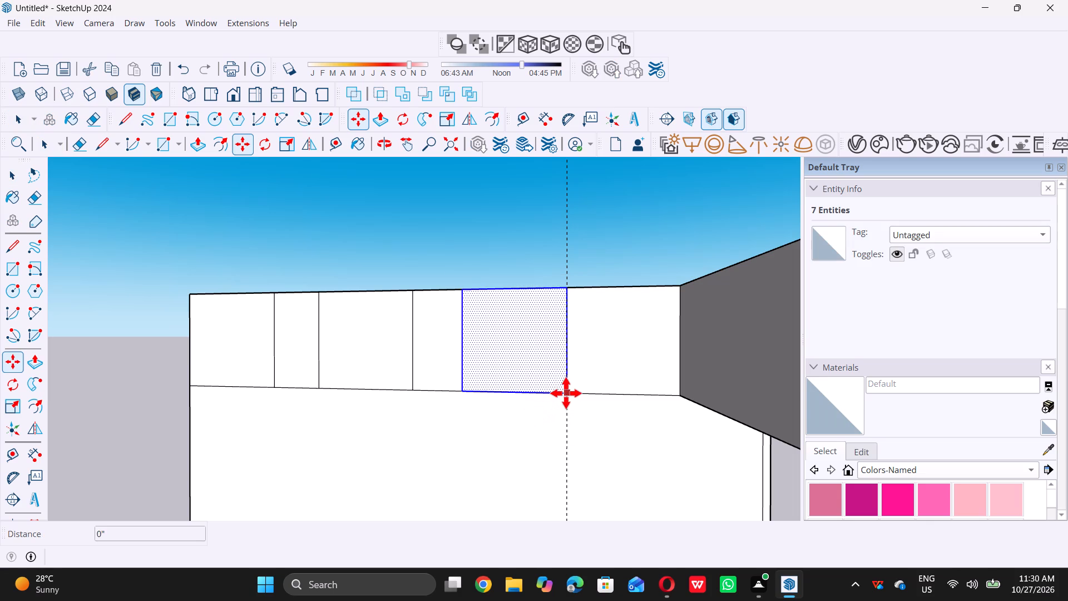
{"action": "left_click", "coordinate": [600, 392]}
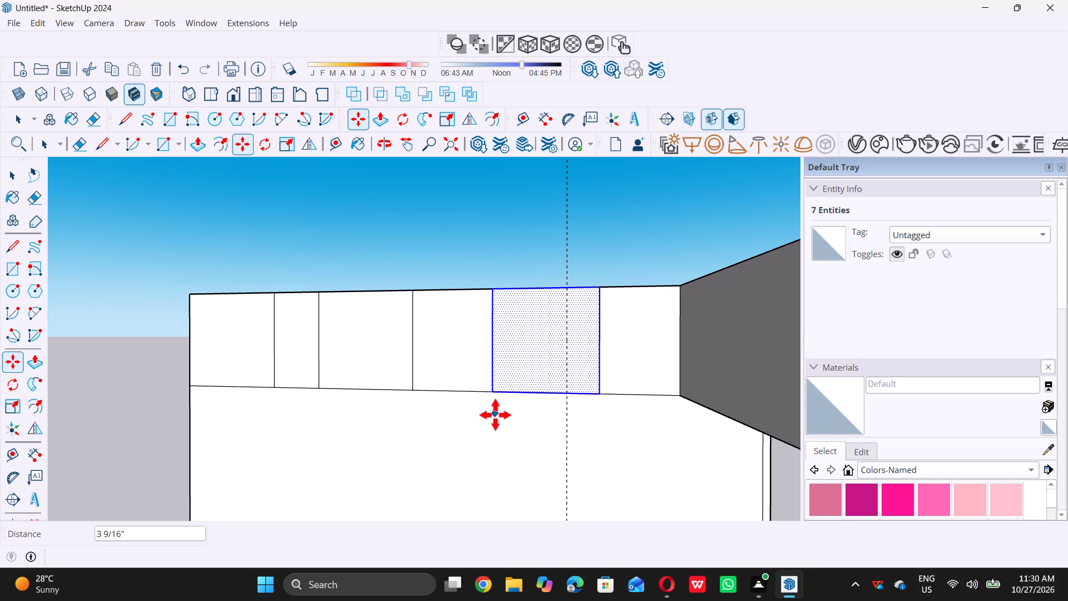
{"action": "key", "text": "space"}
Move the middle 1' square about 2 1/2" along the strip toward the beam.
{"action": "left_click_drag", "start_coordinate": [301, 277], "coordinate": [428, 414]}
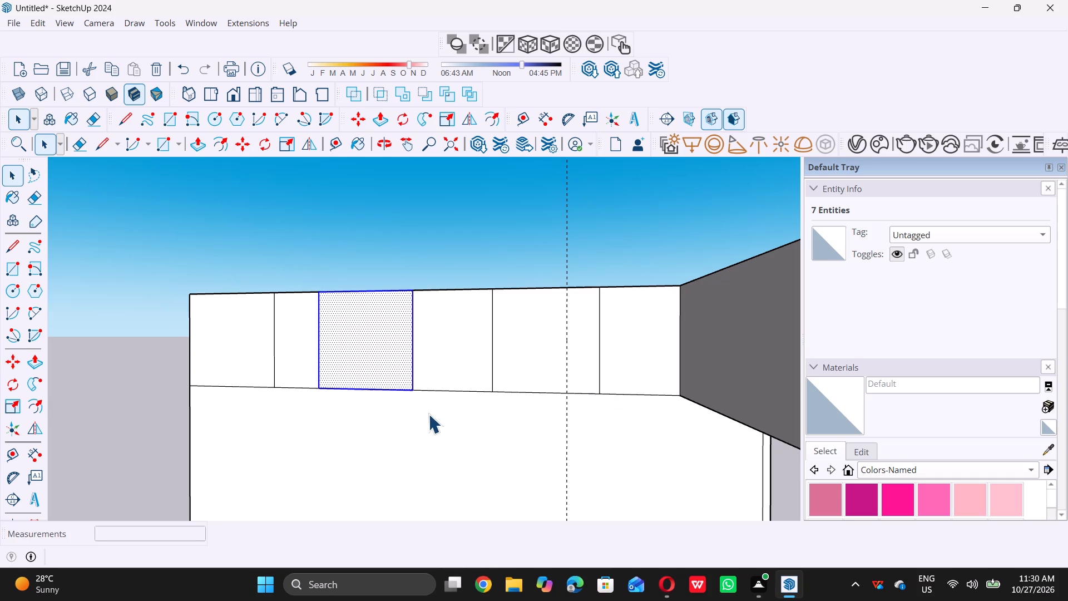
{"action": "key", "text": "m"}
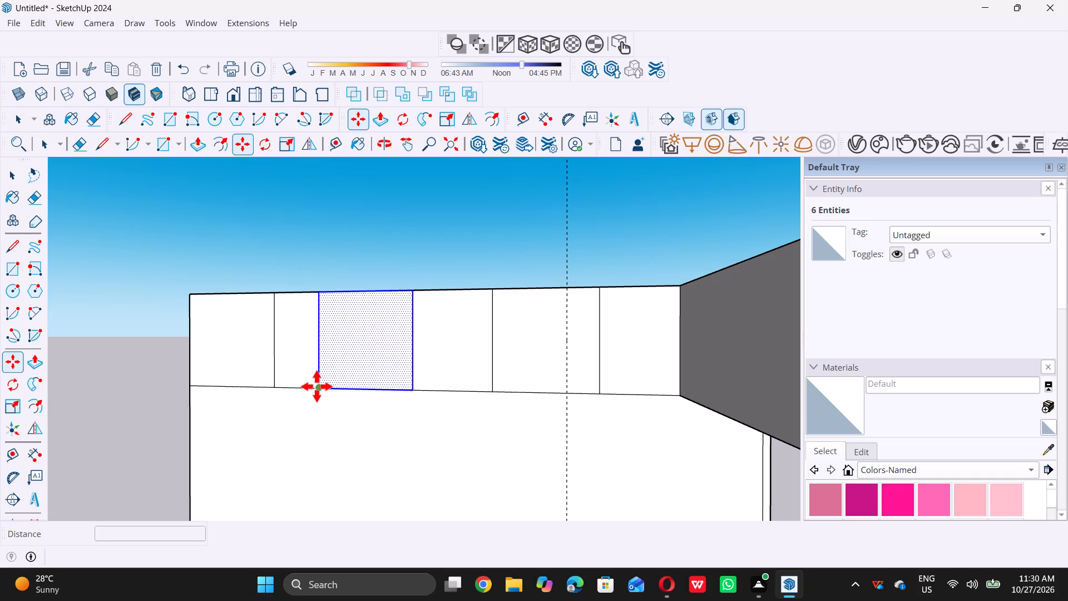
{"action": "left_click", "coordinate": [317, 386]}
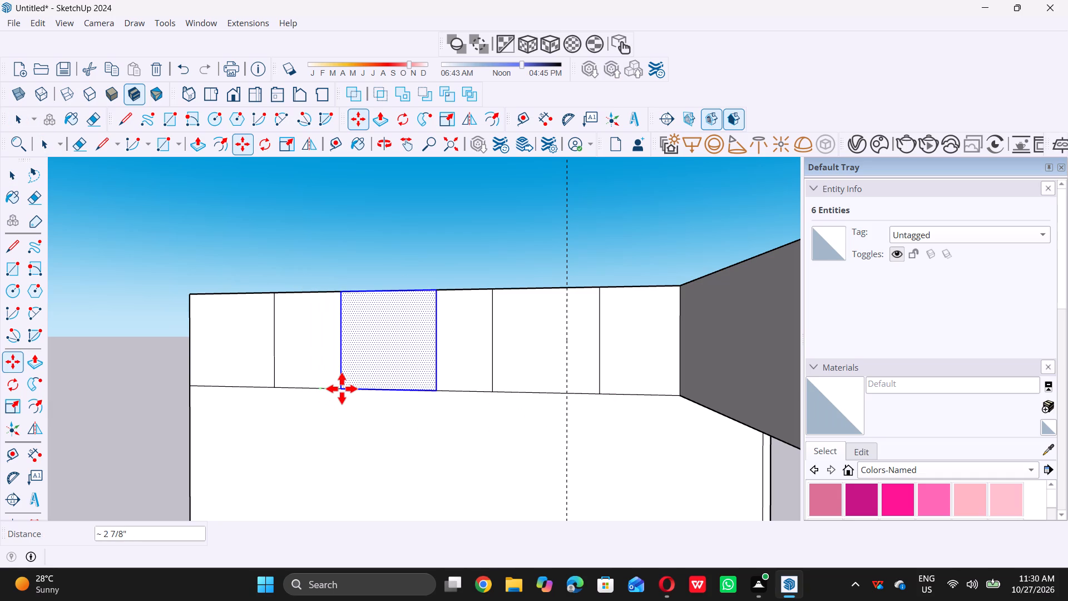
{"action": "double_click", "coordinate": [338, 389]}
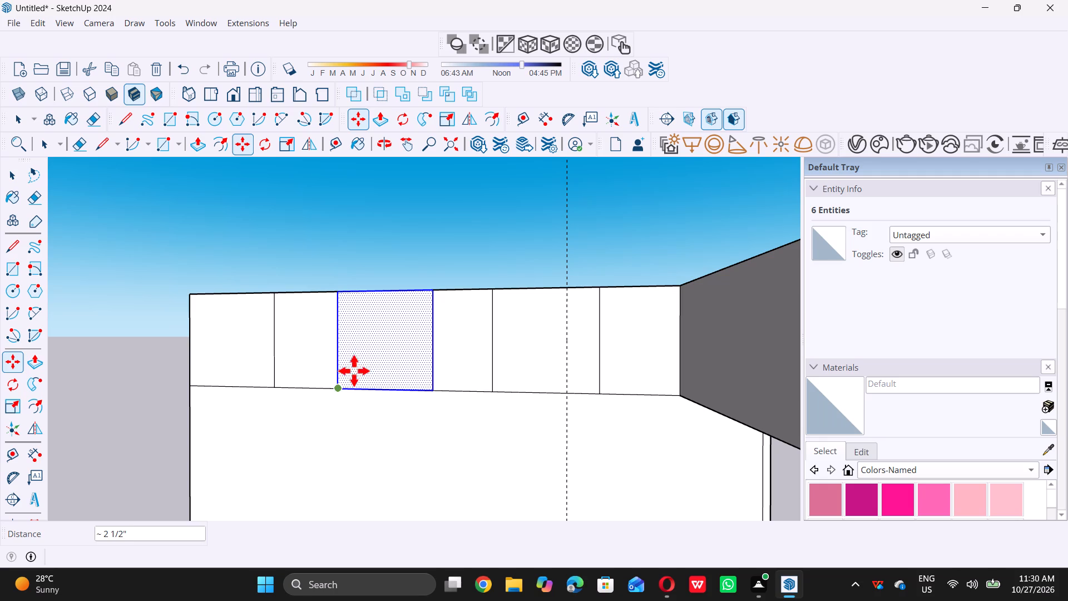
{"action": "key", "text": "space"}
{"action": "left_click", "coordinate": [369, 228]}
Delete all construction guides from the model.
{"action": "scroll", "coordinate": [369, 247], "scroll_direction": "down", "scroll_amount": 4}
{"action": "middle_click_drag", "start_coordinate": [385, 285], "coordinate": [406, 380]}
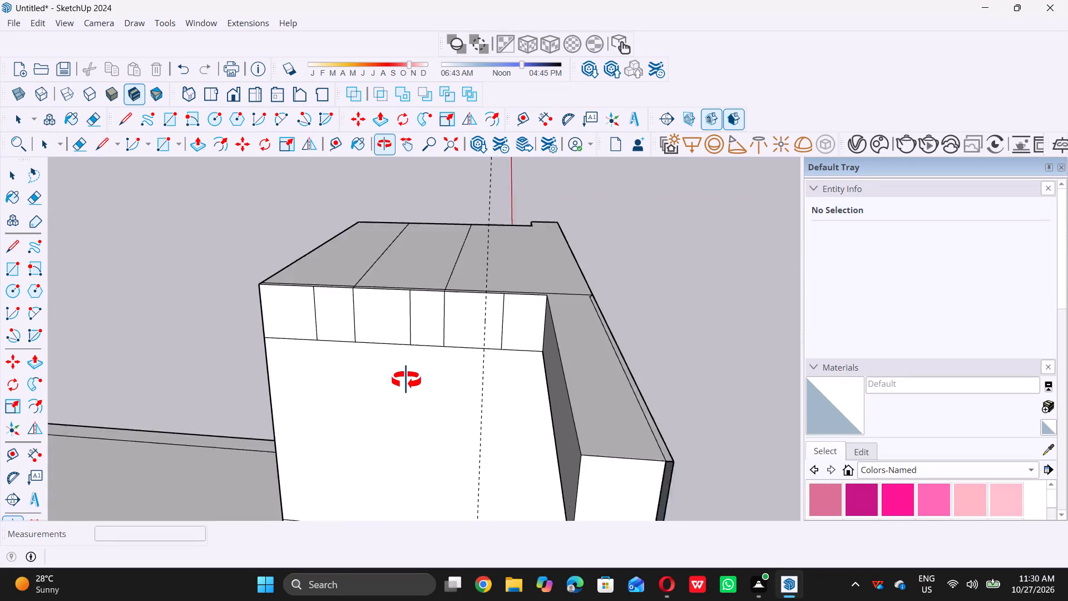
{"action": "middle_click_drag", "start_coordinate": [406, 380], "coordinate": [406, 383]}
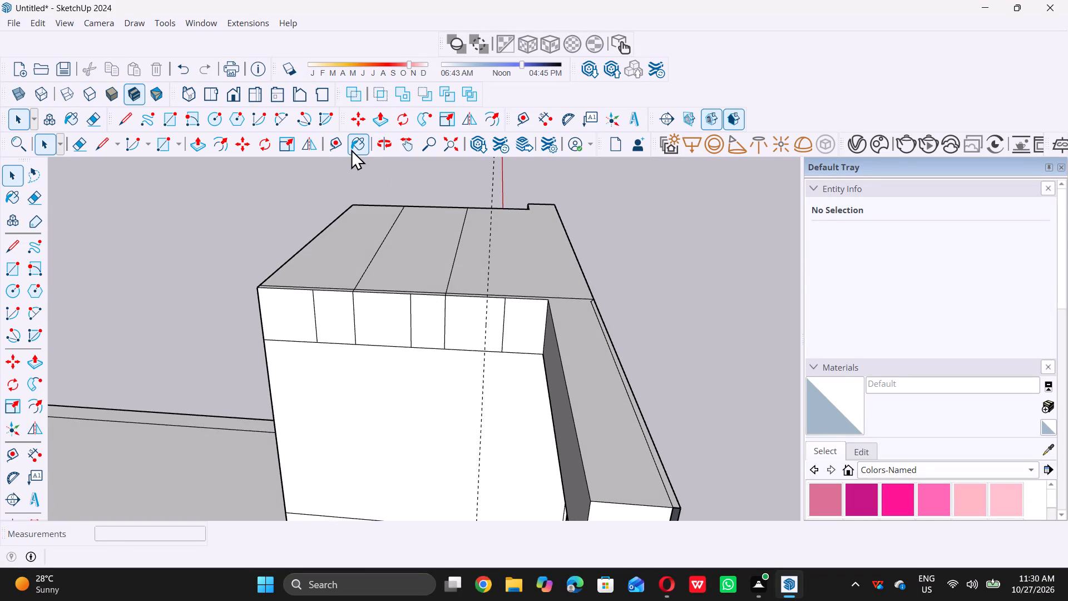
{"action": "left_click", "coordinate": [41, 25]}
{"action": "left_click", "coordinate": [103, 164]}
Draw a rectangle about 1' by 3/4" over the narrow open gap at the free end of the projecting beam.
{"action": "scroll", "coordinate": [243, 153], "scroll_direction": "down", "scroll_amount": 4}
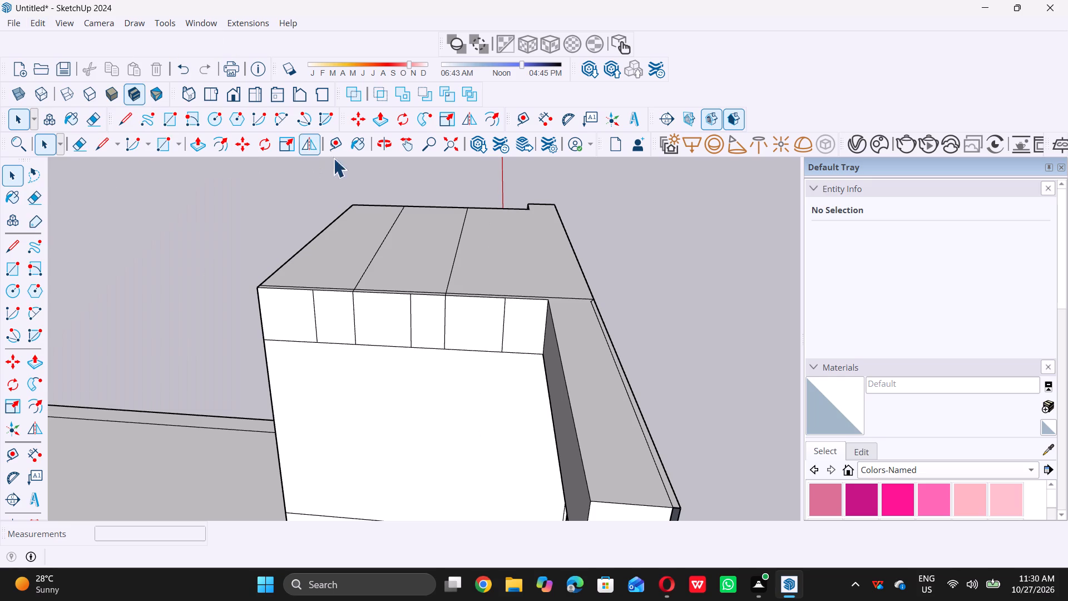
{"action": "scroll", "coordinate": [297, 332], "scroll_direction": "up", "scroll_amount": 4}
{"action": "left_click", "coordinate": [271, 293]}
{"action": "scroll", "coordinate": [393, 294], "scroll_direction": "down", "scroll_amount": 3}
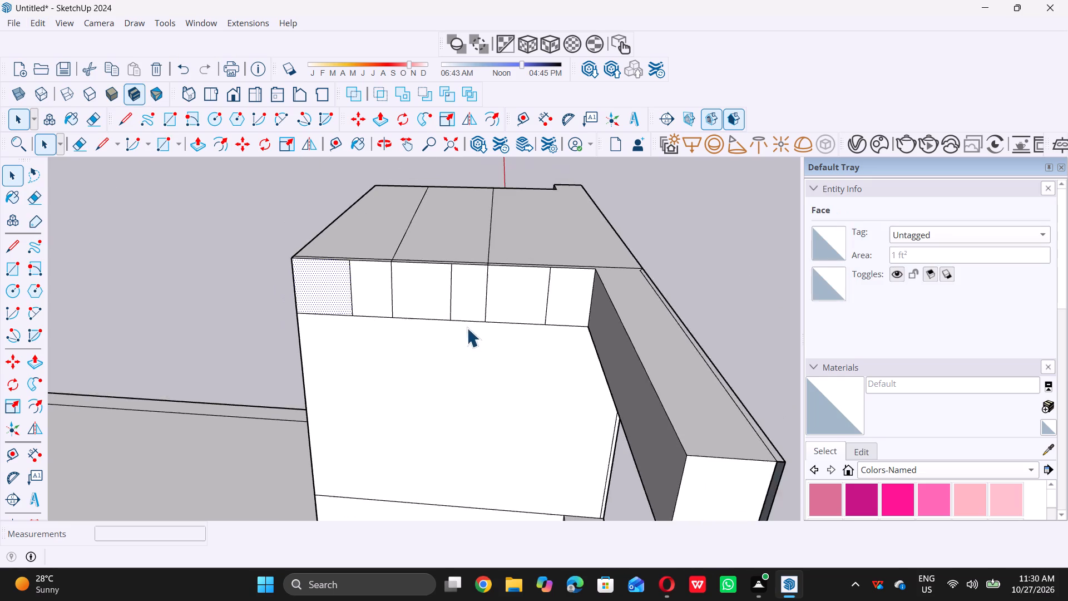
{"action": "scroll", "coordinate": [467, 328], "scroll_direction": "down", "scroll_amount": 2}
{"action": "middle_click_drag", "start_coordinate": [472, 341], "coordinate": [426, 334]}
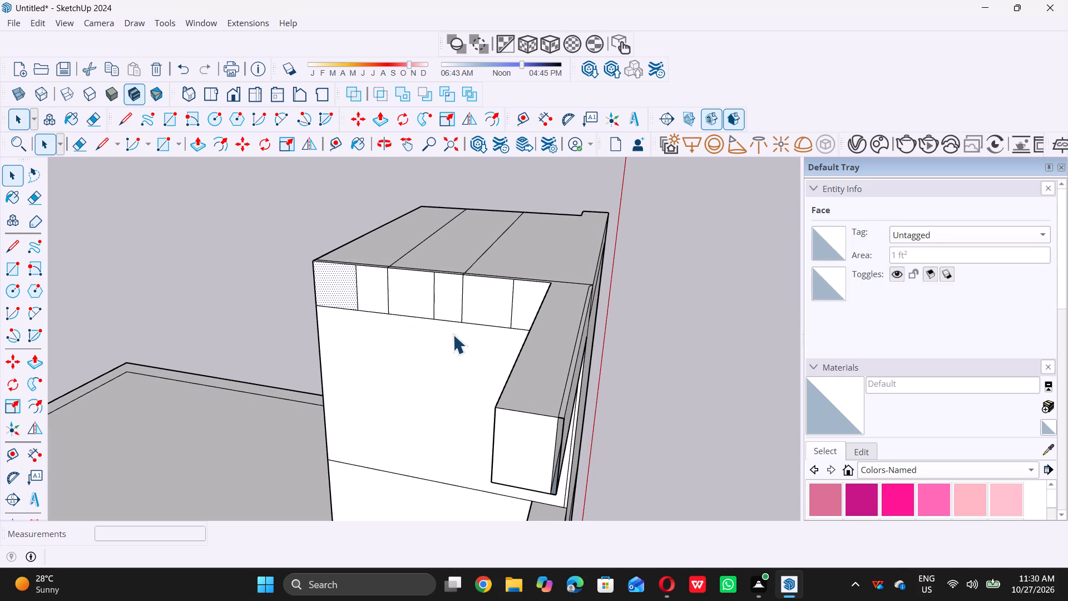
{"action": "scroll", "coordinate": [545, 345], "scroll_direction": "down", "scroll_amount": 5}
{"action": "scroll", "coordinate": [560, 385], "scroll_direction": "up", "scroll_amount": 11}
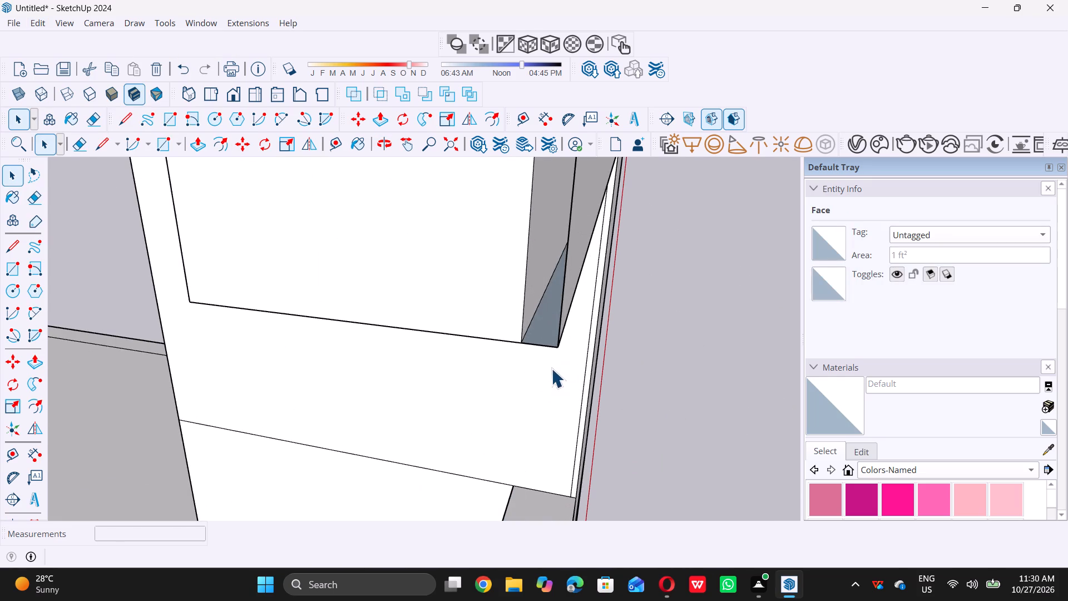
{"action": "scroll", "coordinate": [552, 376], "scroll_direction": "down", "scroll_amount": 5}
{"action": "middle_click_drag", "start_coordinate": [524, 353], "coordinate": [555, 272]}
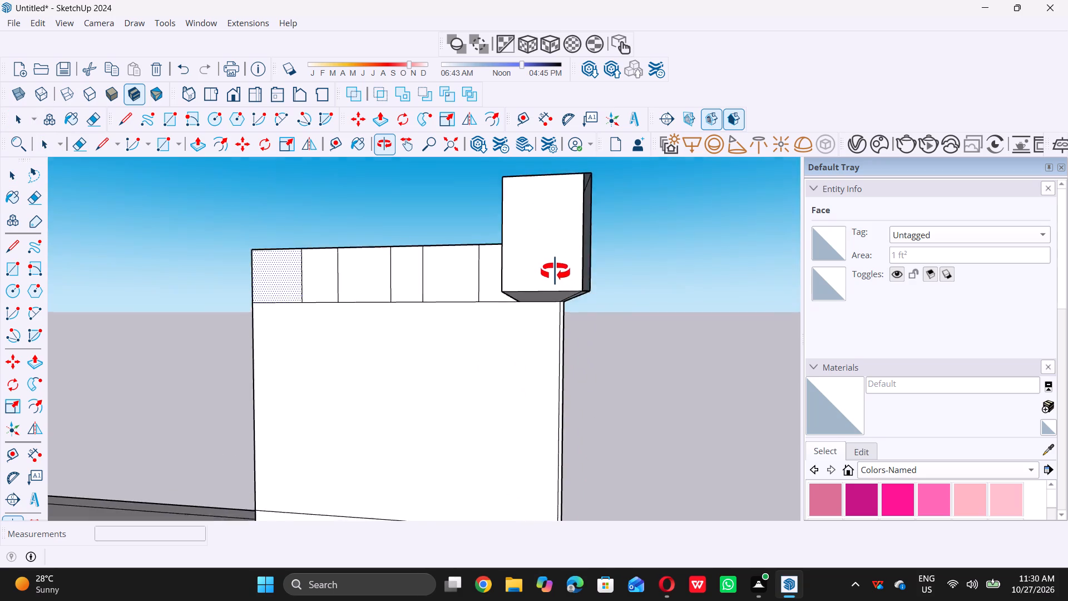
{"action": "middle_click_drag", "start_coordinate": [555, 272], "coordinate": [426, 284]}
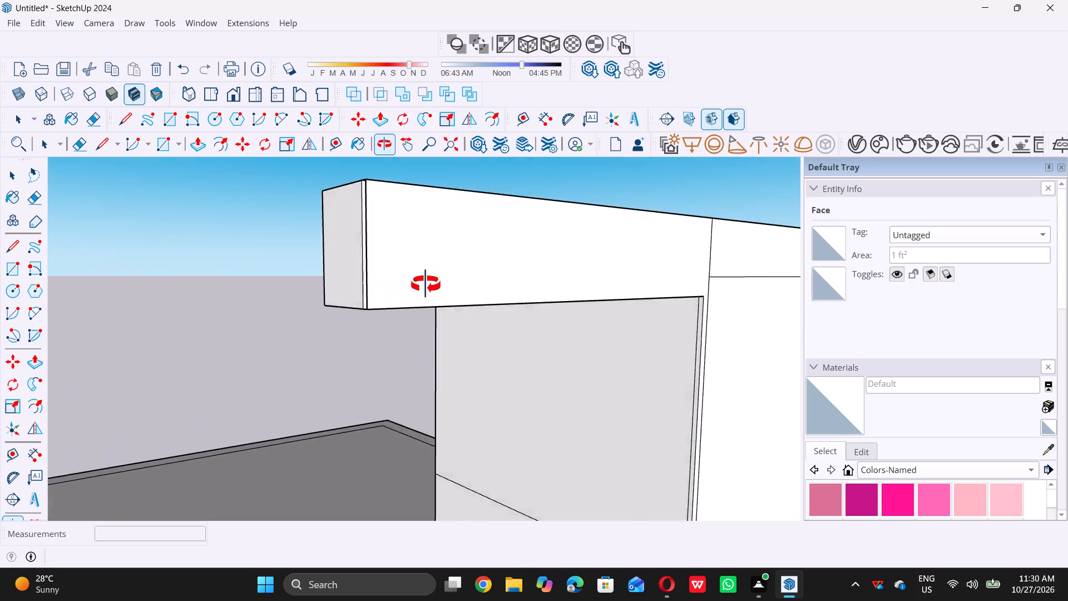
{"action": "middle_click_drag", "start_coordinate": [426, 284], "coordinate": [402, 387]}
{"action": "scroll", "coordinate": [427, 352], "scroll_direction": "down", "scroll_amount": 14}
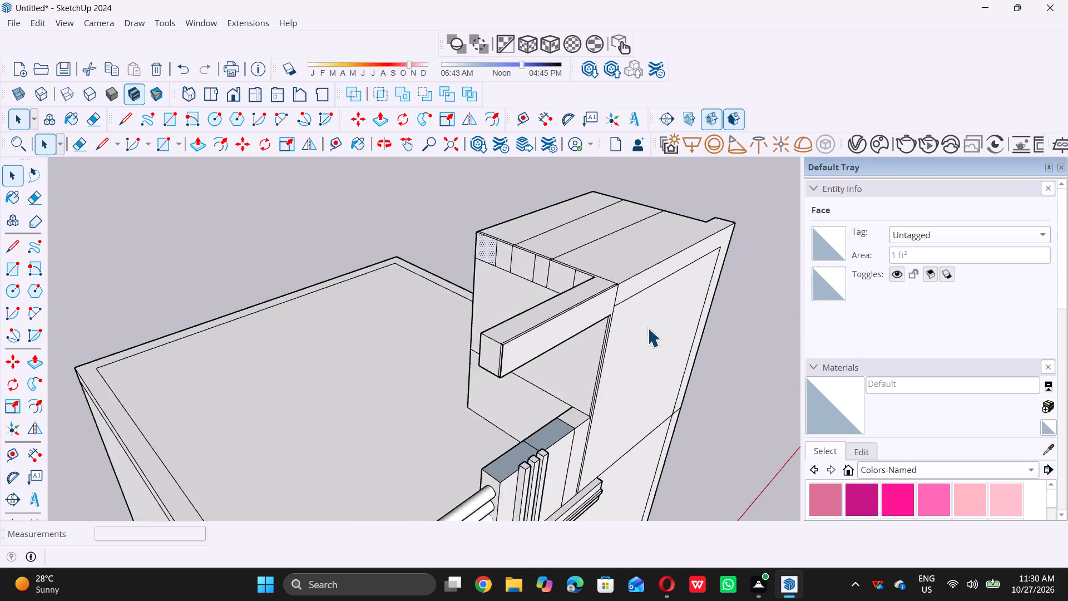
{"action": "scroll", "coordinate": [647, 328], "scroll_direction": "down", "scroll_amount": 3}
{"action": "middle_click_drag", "start_coordinate": [467, 373], "coordinate": [578, 276]}
{"action": "scroll", "coordinate": [578, 274], "scroll_direction": "down", "scroll_amount": 1}
{"action": "scroll", "coordinate": [579, 274], "scroll_direction": "up", "scroll_amount": 6}
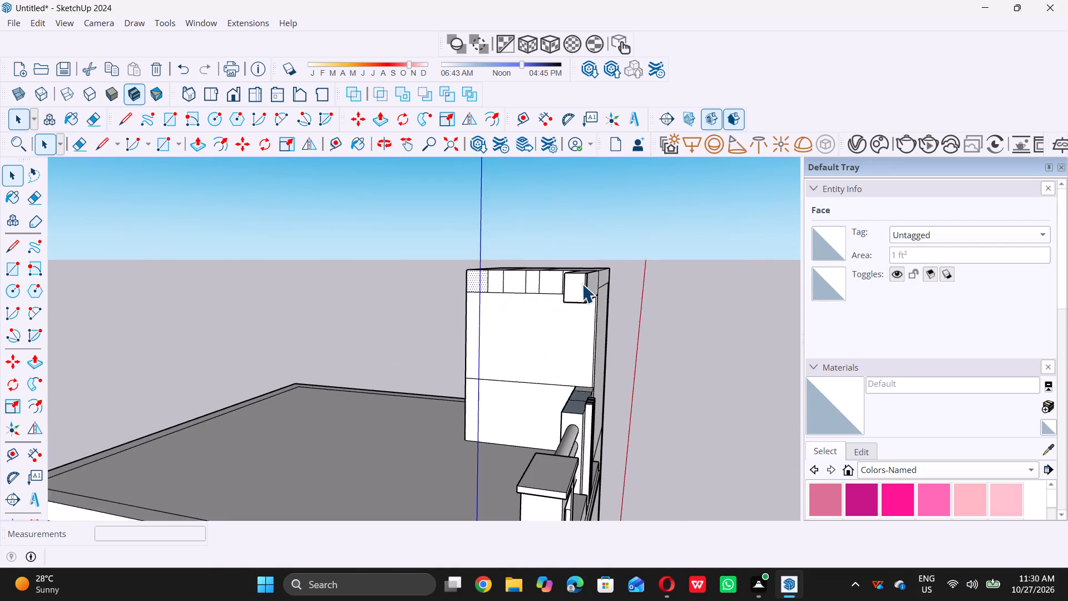
{"action": "scroll", "coordinate": [582, 284], "scroll_direction": "up", "scroll_amount": 10}
{"action": "middle_click_drag", "start_coordinate": [591, 256], "coordinate": [600, 244]}
{"action": "scroll", "coordinate": [601, 244], "scroll_direction": "up", "scroll_amount": 2}
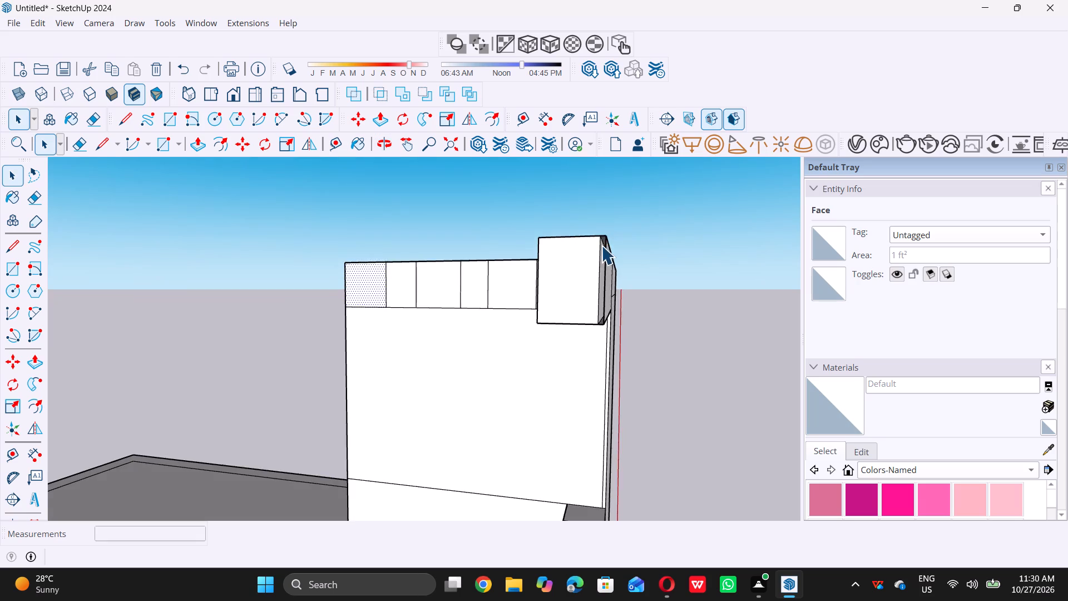
{"action": "scroll", "coordinate": [601, 245], "scroll_direction": "up", "scroll_amount": 8}
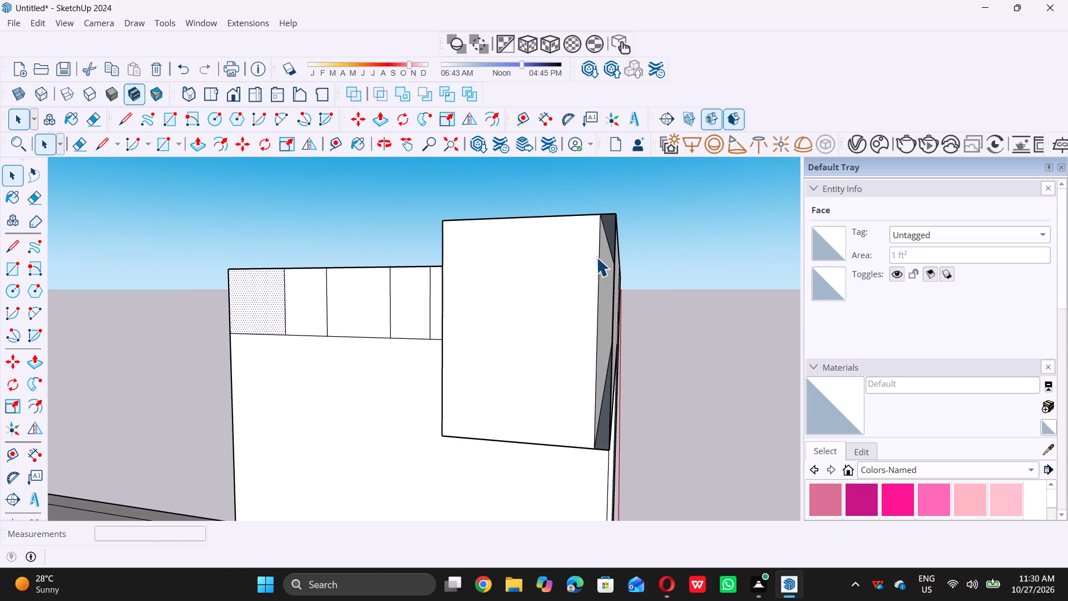
{"action": "key", "text": "r"}
{"action": "left_click", "coordinate": [600, 220]}
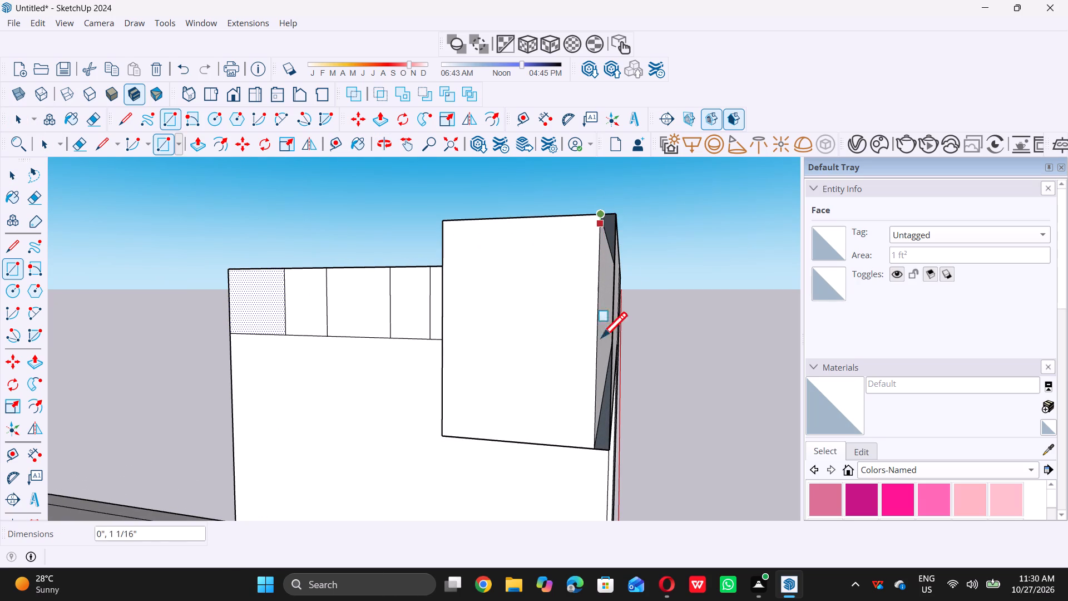
{"action": "left_click", "coordinate": [609, 448]}
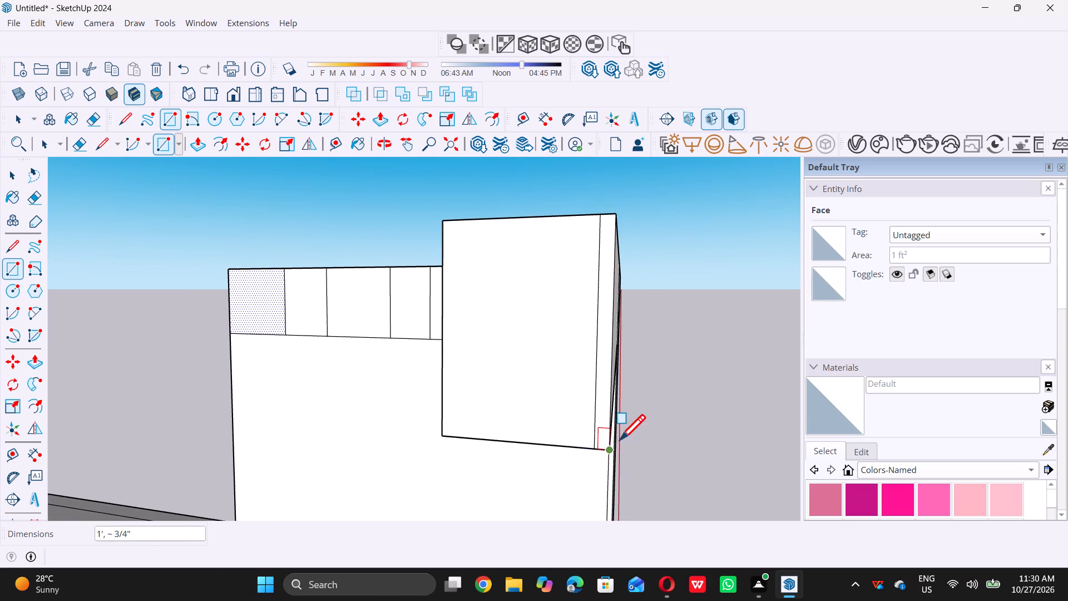
{"action": "key", "text": "space"}
Push/Pull the 1' square at the strip's outer corner outward by 5'.
{"action": "scroll", "coordinate": [626, 439], "scroll_direction": "down", "scroll_amount": 7}
{"action": "middle_click_drag", "start_coordinate": [510, 354], "coordinate": [510, 355]}
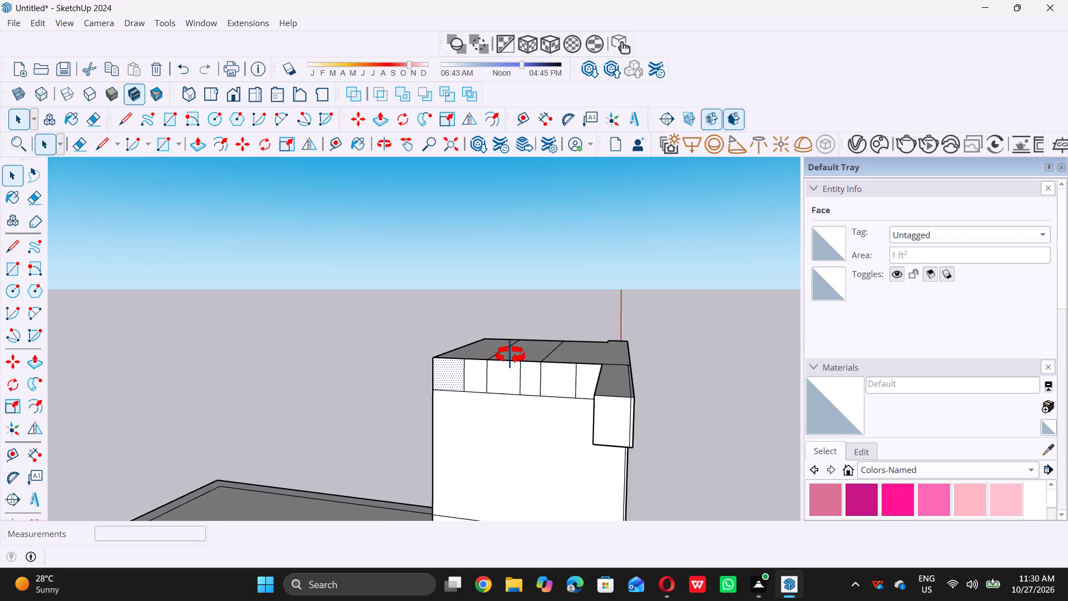
{"action": "middle_click_drag", "start_coordinate": [510, 355], "coordinate": [450, 374]}
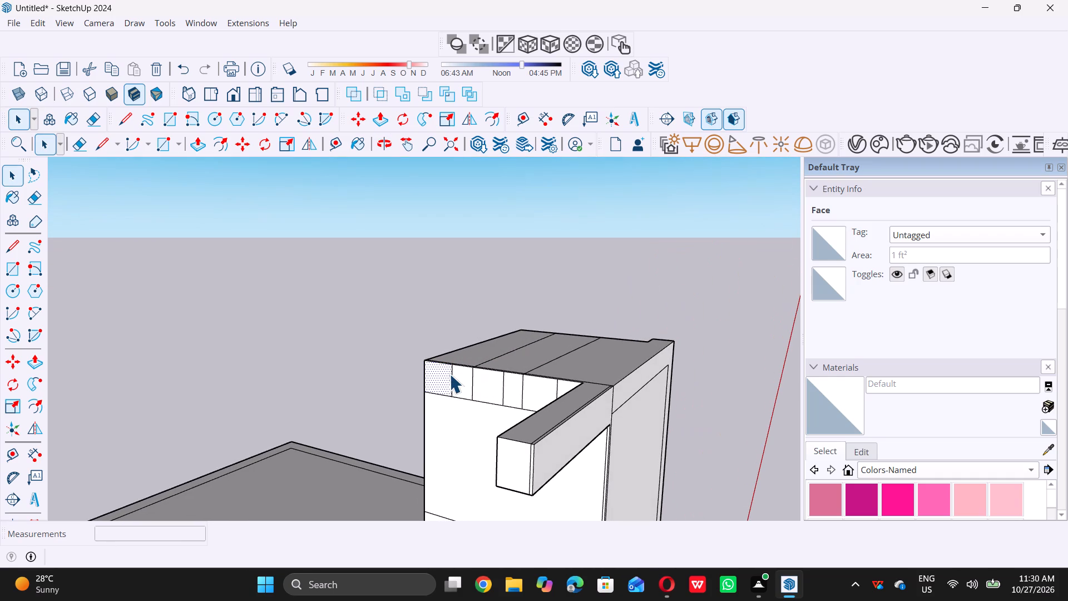
{"action": "key", "text": "p"}
{"action": "left_click", "coordinate": [436, 370]}
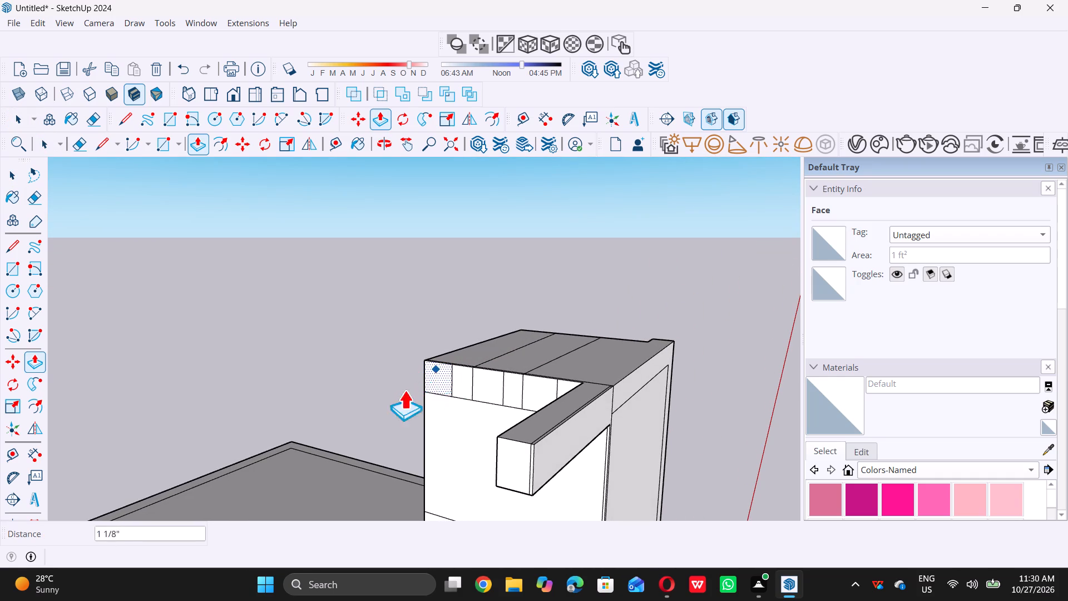
{"action": "key", "text": "5"}
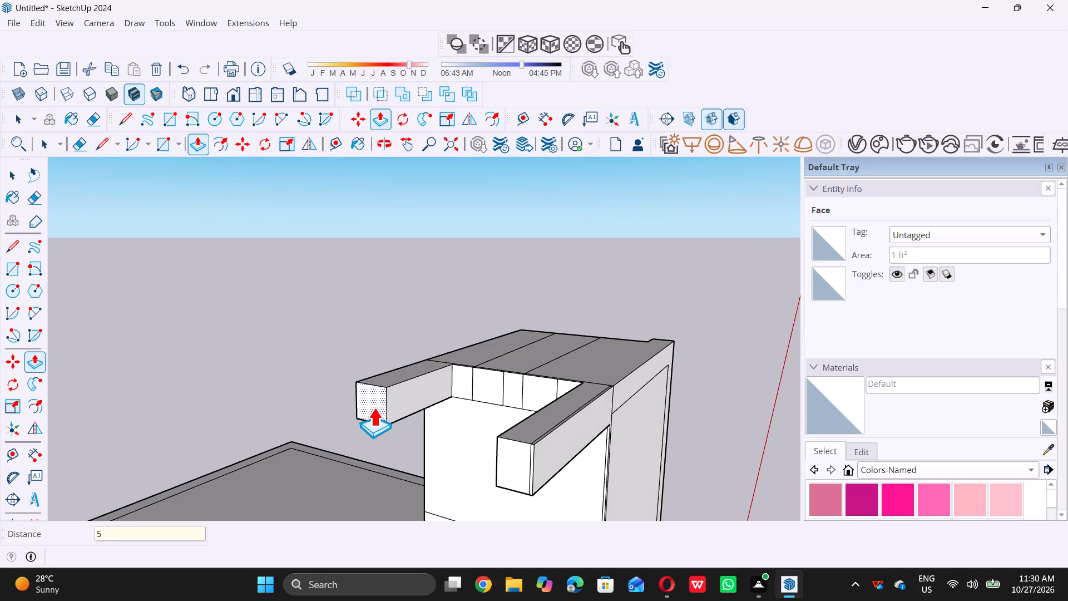
{"action": "key", "text": "apostrophe"}
{"action": "key", "text": "Return"}
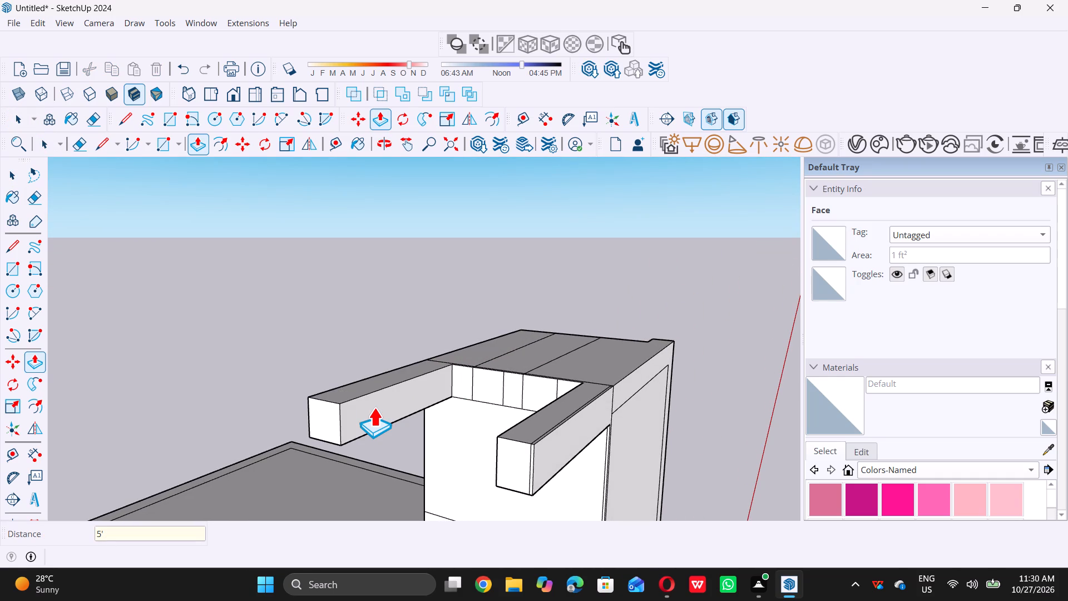
Push/Pull the middle 1' square outward 5' to align with the end of the outer beam.
{"action": "scroll", "coordinate": [483, 377], "scroll_direction": "up", "scroll_amount": 2}
{"action": "left_click", "coordinate": [486, 377]}
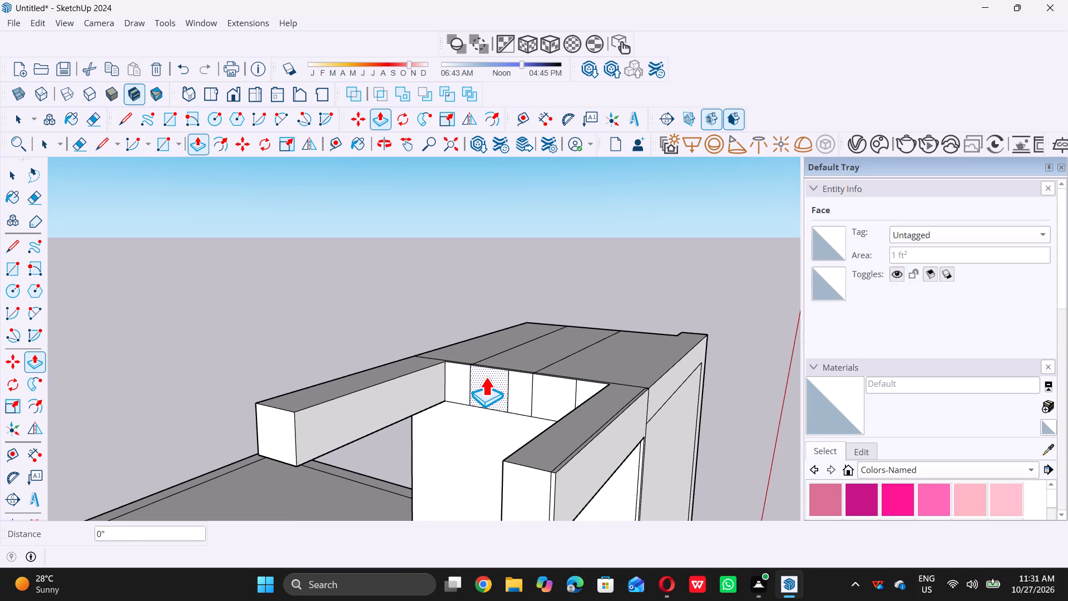
{"action": "left_click", "coordinate": [293, 420]}
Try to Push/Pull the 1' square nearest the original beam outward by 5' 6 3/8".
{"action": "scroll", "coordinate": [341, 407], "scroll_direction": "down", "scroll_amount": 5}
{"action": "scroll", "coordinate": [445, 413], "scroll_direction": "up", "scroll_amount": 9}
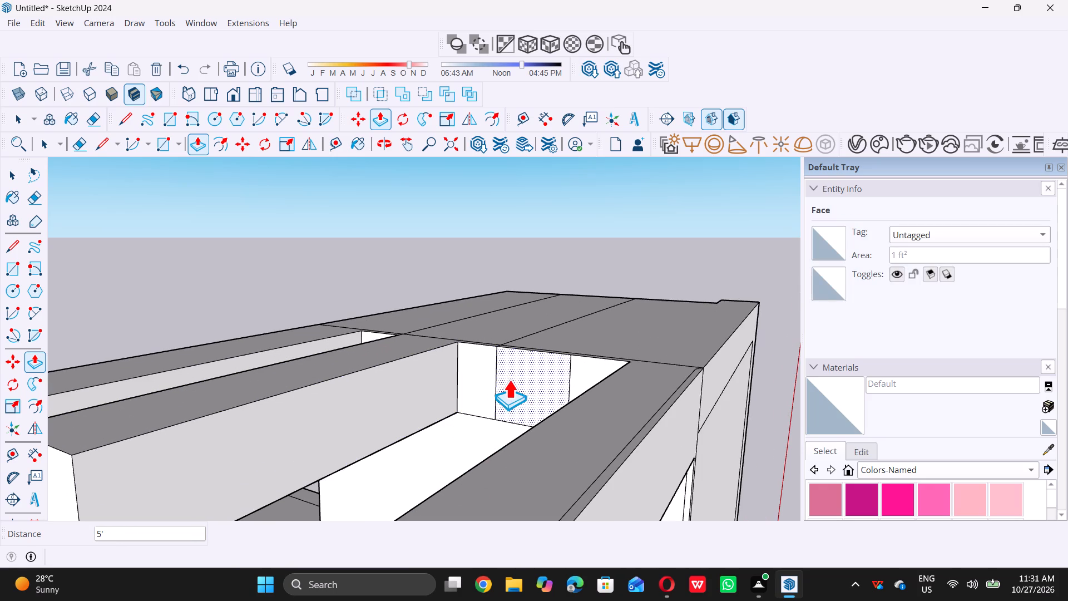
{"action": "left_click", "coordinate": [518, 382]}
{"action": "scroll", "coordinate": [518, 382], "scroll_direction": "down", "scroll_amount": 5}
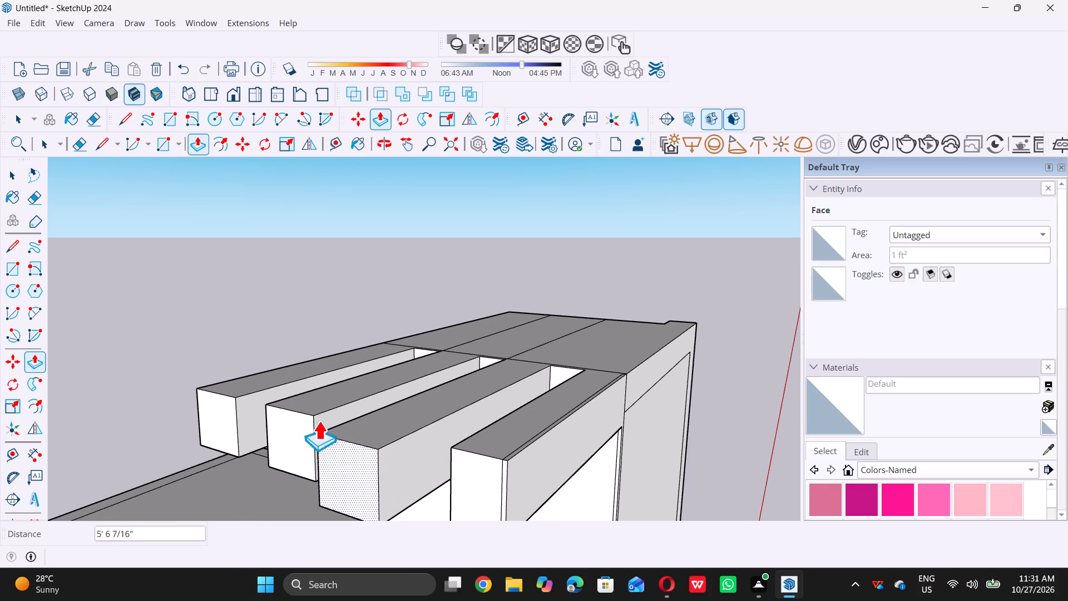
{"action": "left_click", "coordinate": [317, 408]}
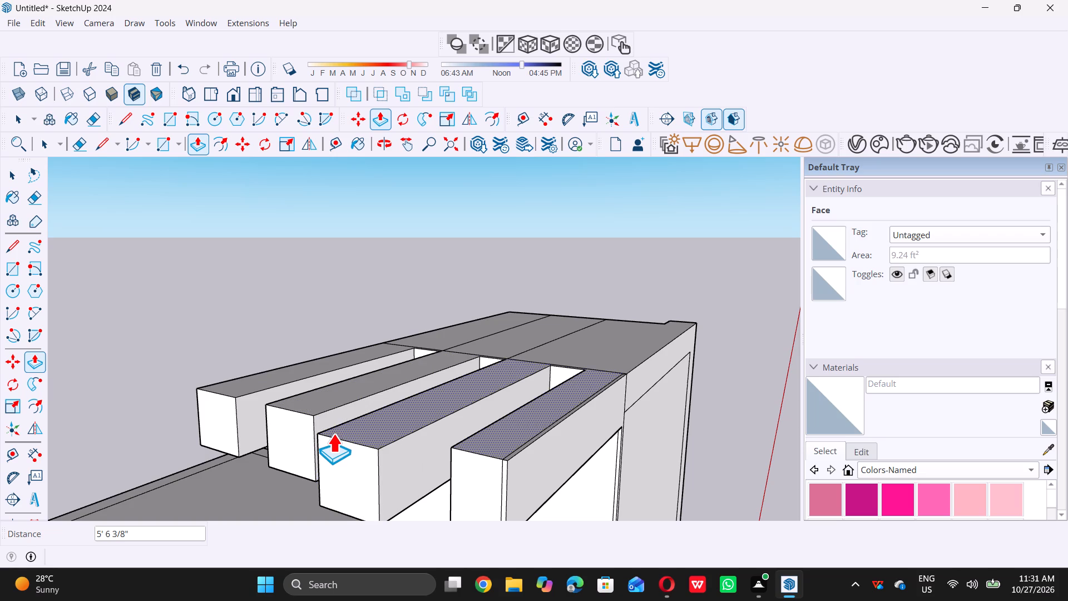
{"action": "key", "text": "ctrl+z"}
Push/Pull the 1' square nearest the original beam outward 5' to align with the neighbouring beam's end.
{"action": "left_click", "coordinate": [522, 374]}
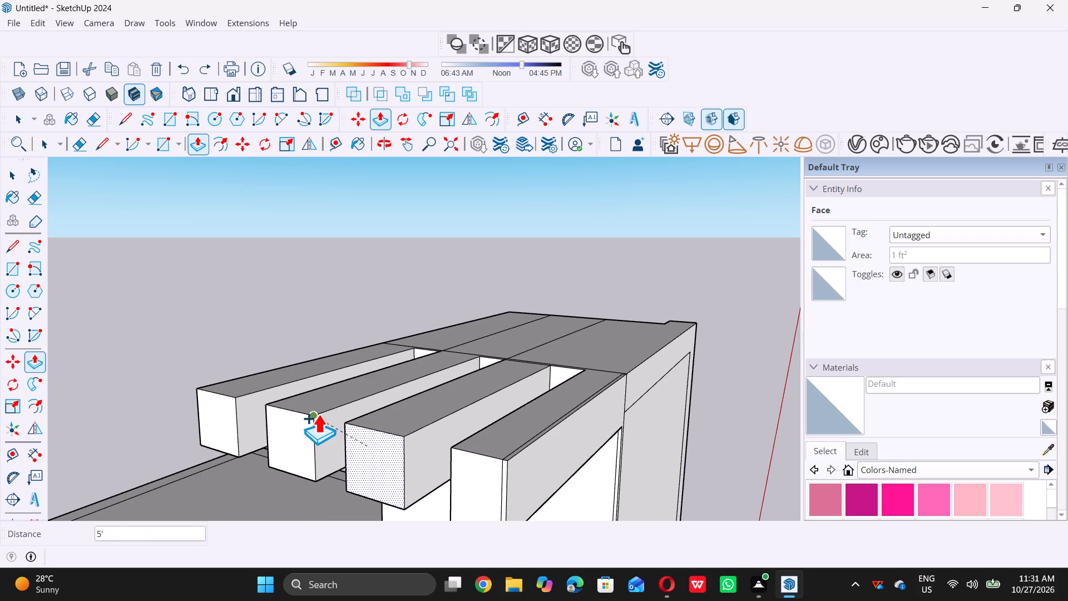
{"action": "left_click", "coordinate": [315, 416]}
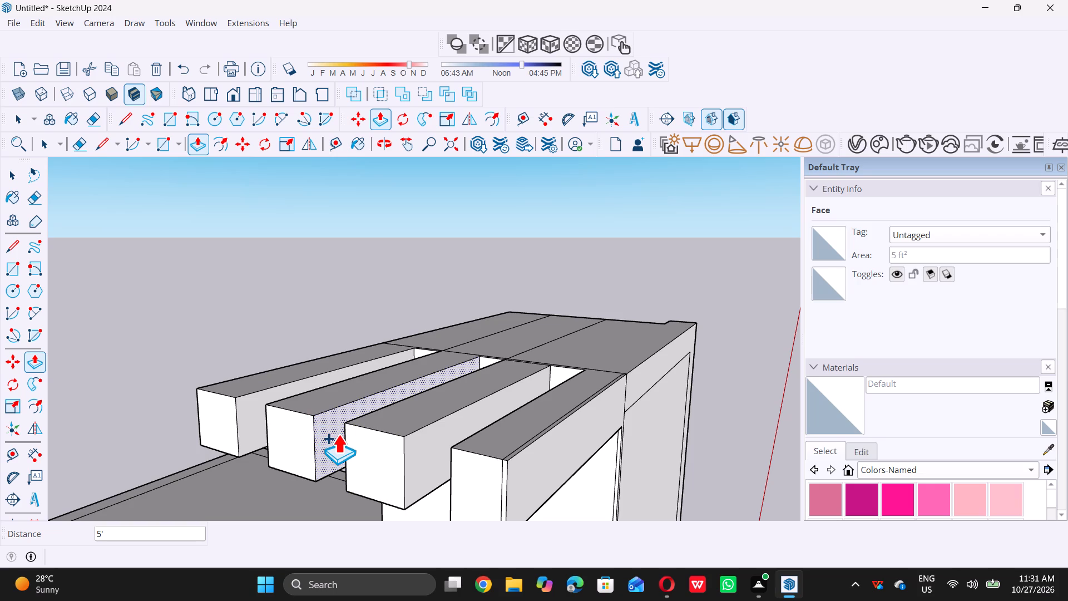
{"action": "key", "text": "space"}
{"action": "left_click", "coordinate": [159, 300]}
Examine the row of projecting roof beams and the whole house from below, above and the side.
{"action": "scroll", "coordinate": [360, 334], "scroll_direction": "down", "scroll_amount": 5}
{"action": "middle_click_drag", "start_coordinate": [488, 376], "coordinate": [347, 435]}
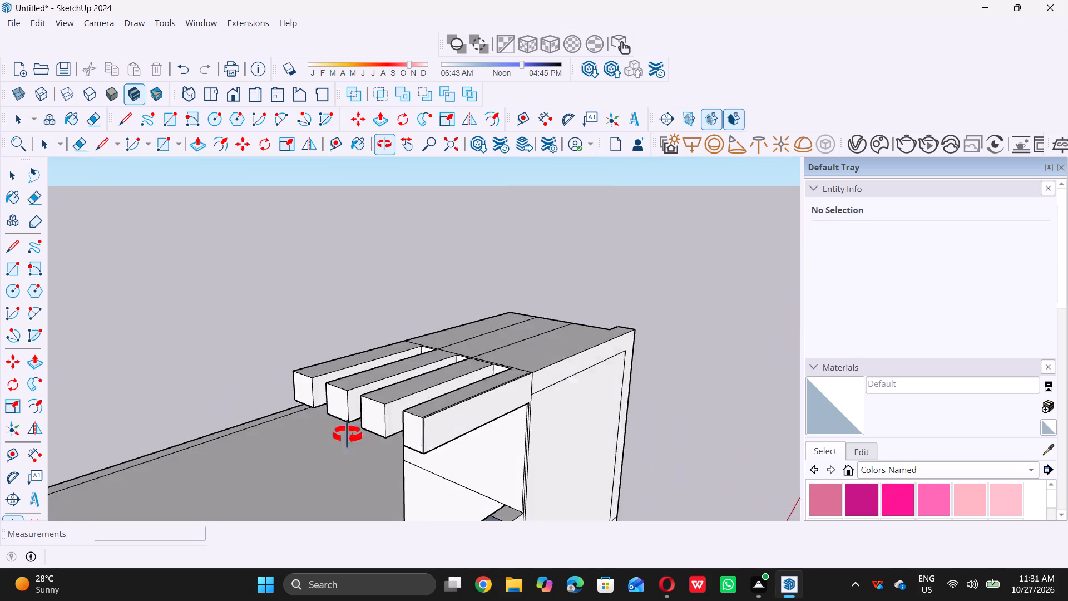
{"action": "middle_click_drag", "start_coordinate": [347, 435], "coordinate": [362, 166]}
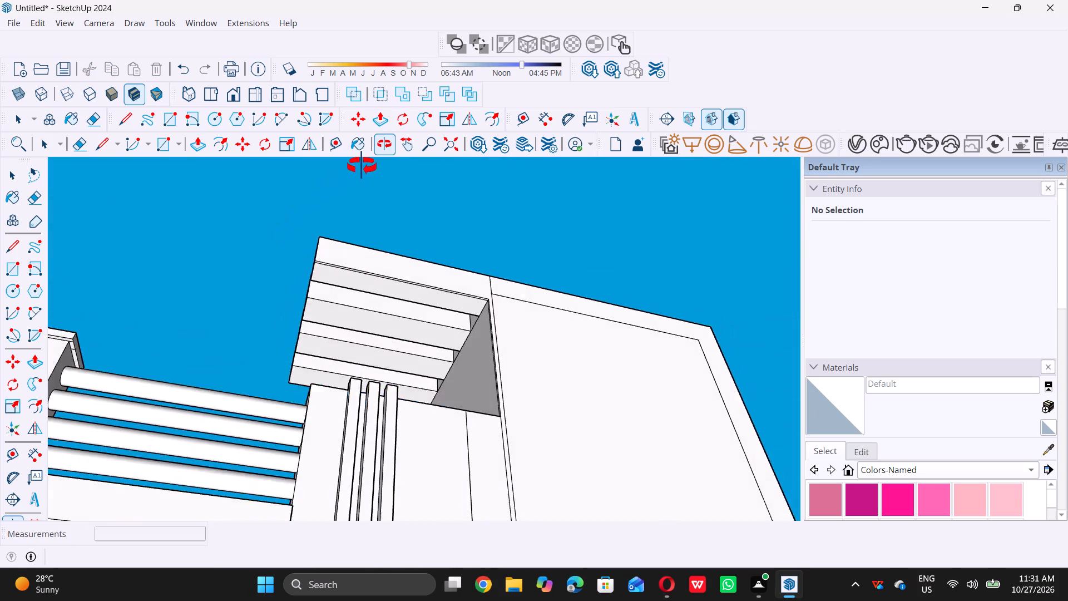
{"action": "middle_click_drag", "start_coordinate": [362, 166], "coordinate": [331, 313]}
{"action": "scroll", "coordinate": [331, 313], "scroll_direction": "down", "scroll_amount": 12}
{"action": "scroll", "coordinate": [432, 293], "scroll_direction": "down", "scroll_amount": 1}
{"action": "middle_click_drag", "start_coordinate": [429, 299], "coordinate": [339, 462]}
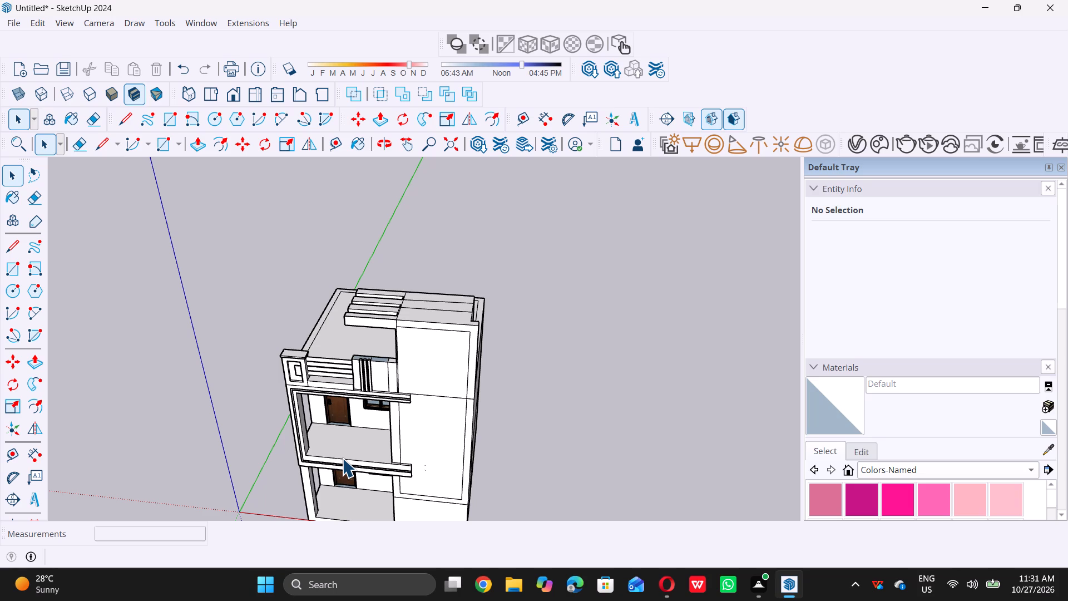
{"action": "scroll", "coordinate": [347, 448], "scroll_direction": "down", "scroll_amount": 4}
{"action": "middle_click_drag", "start_coordinate": [347, 327], "coordinate": [426, 346]}
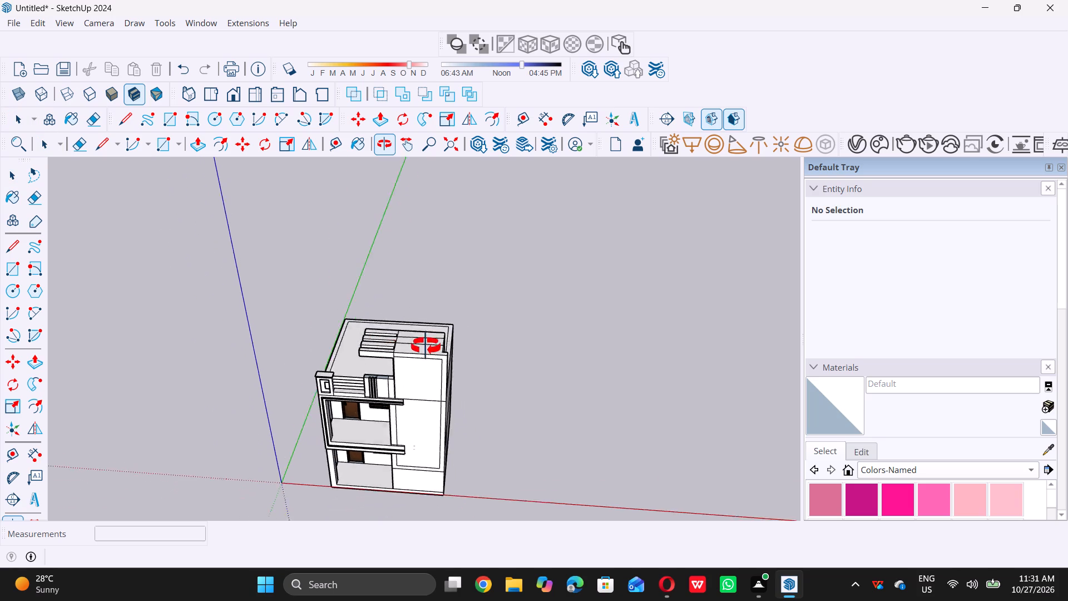
{"action": "middle_click_drag", "start_coordinate": [426, 346], "coordinate": [691, 290]}
{"action": "middle_click_drag", "start_coordinate": [486, 372], "coordinate": [492, 369]}
{"action": "scroll", "coordinate": [450, 345], "scroll_direction": "up", "scroll_amount": 6}
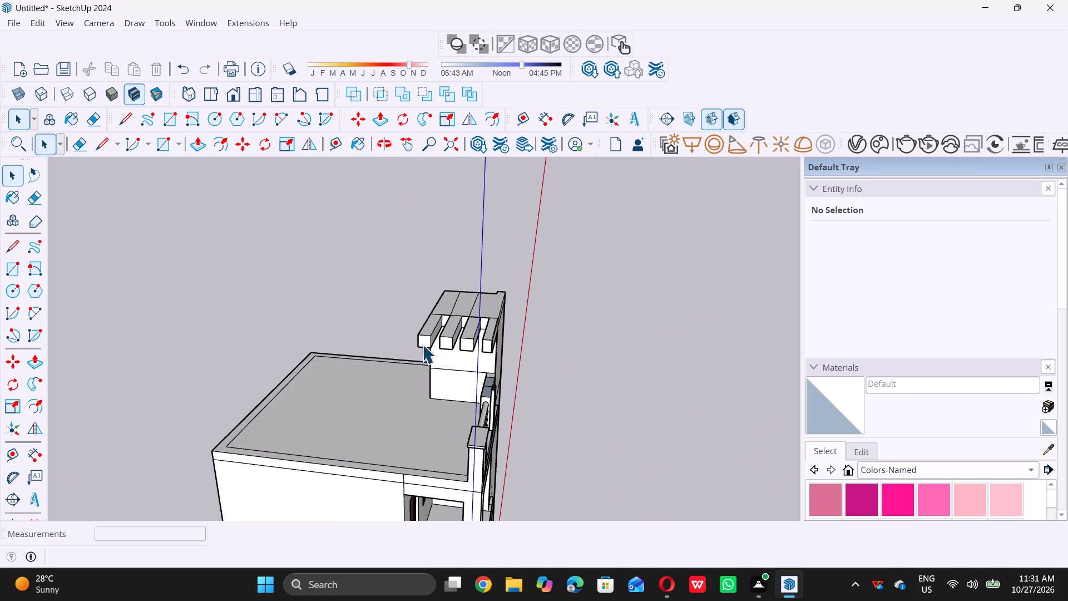
Draw a 1' vertical line from the wall's inner corner to the top edge, separating the outer beam's side from the wall end.
{"action": "scroll", "coordinate": [395, 292], "scroll_direction": "up", "scroll_amount": 5}
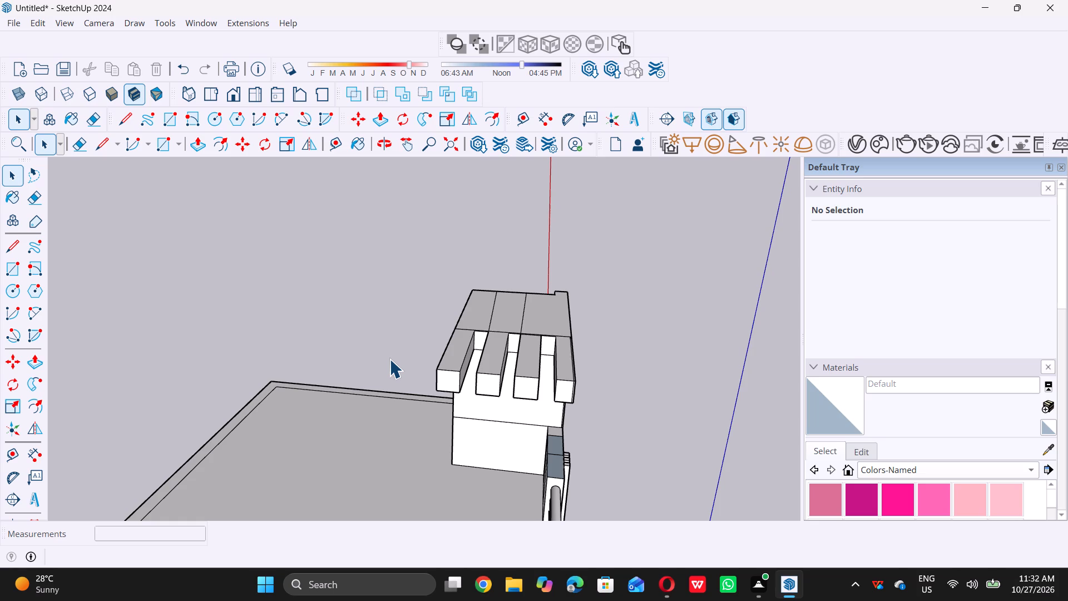
{"action": "middle_click_drag", "start_coordinate": [363, 413], "coordinate": [488, 370]}
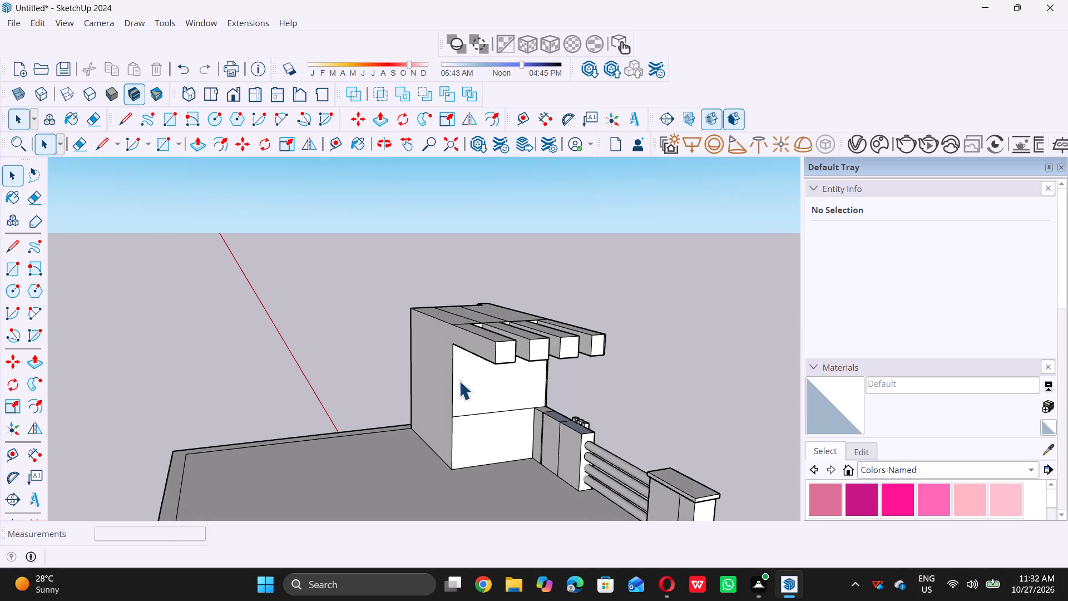
{"action": "scroll", "coordinate": [444, 391], "scroll_direction": "up", "scroll_amount": 4}
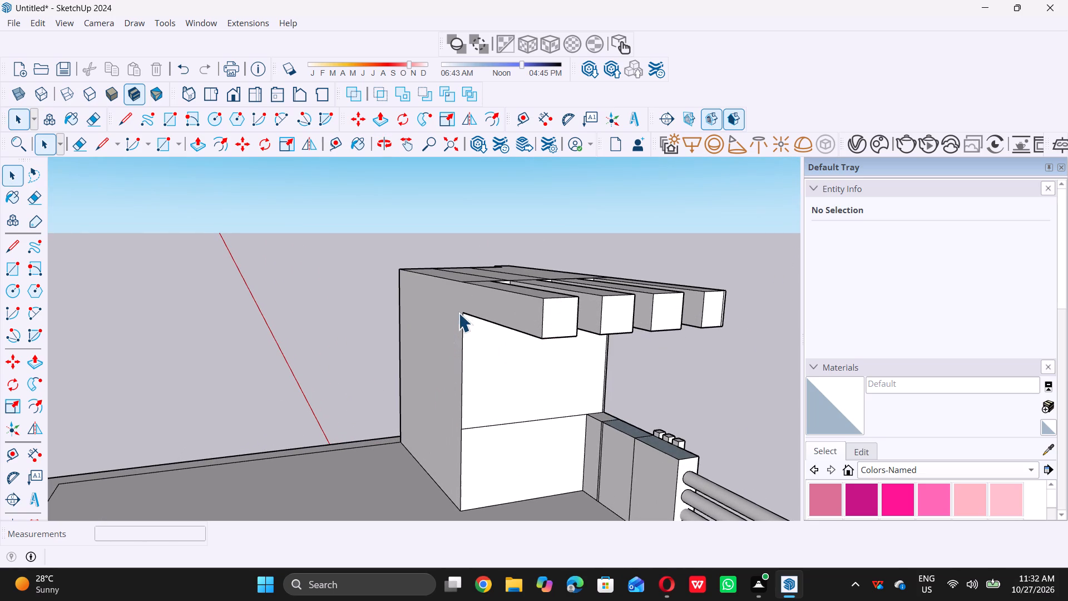
{"action": "middle_click_drag", "start_coordinate": [450, 299], "coordinate": [485, 281]}
{"action": "scroll", "coordinate": [485, 281], "scroll_direction": "up", "scroll_amount": 5}
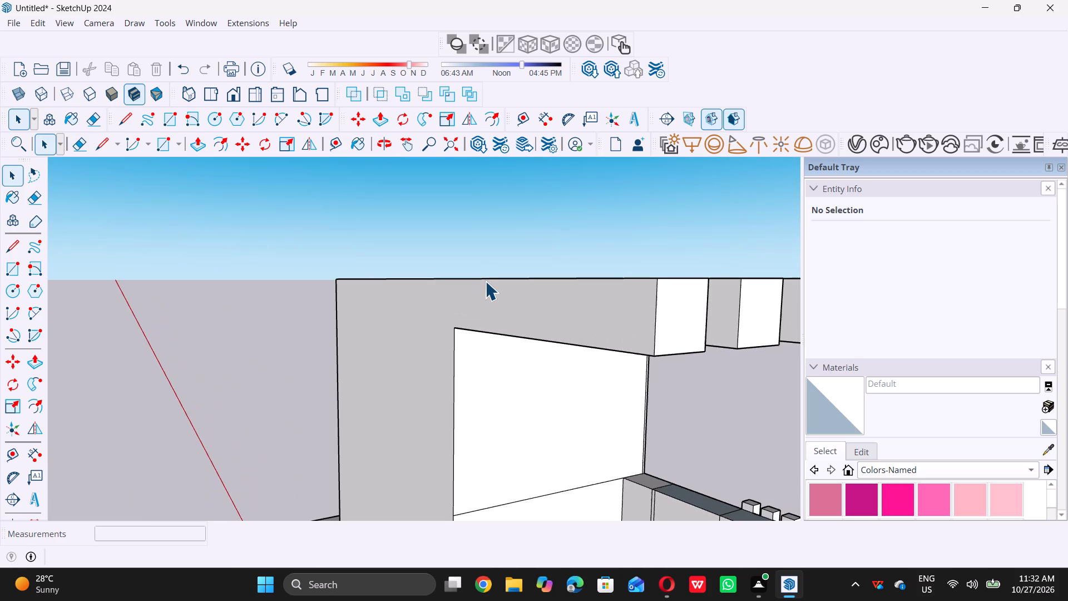
{"action": "key", "text": "l"}
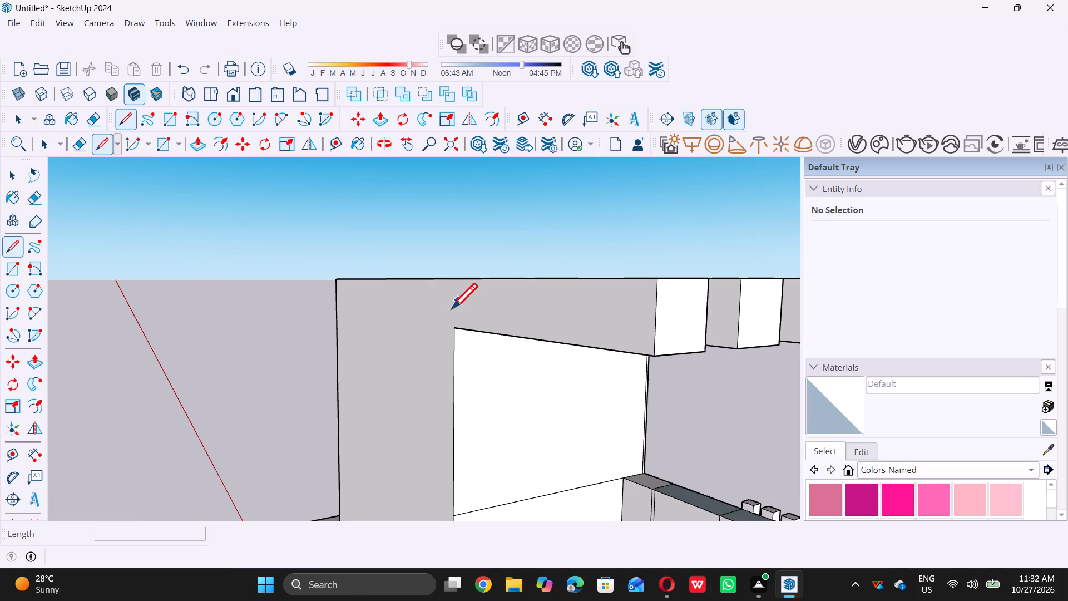
{"action": "left_click", "coordinate": [456, 327]}
{"action": "middle_click", "coordinate": [456, 327]}
{"action": "left_click", "coordinate": [456, 327]}
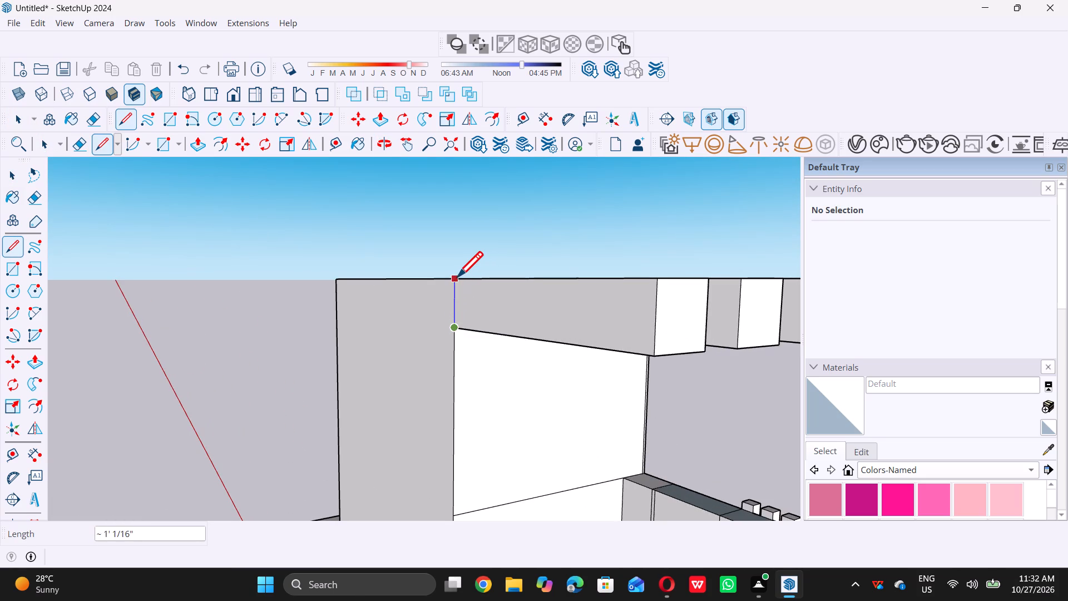
{"action": "left_click", "coordinate": [460, 275]}
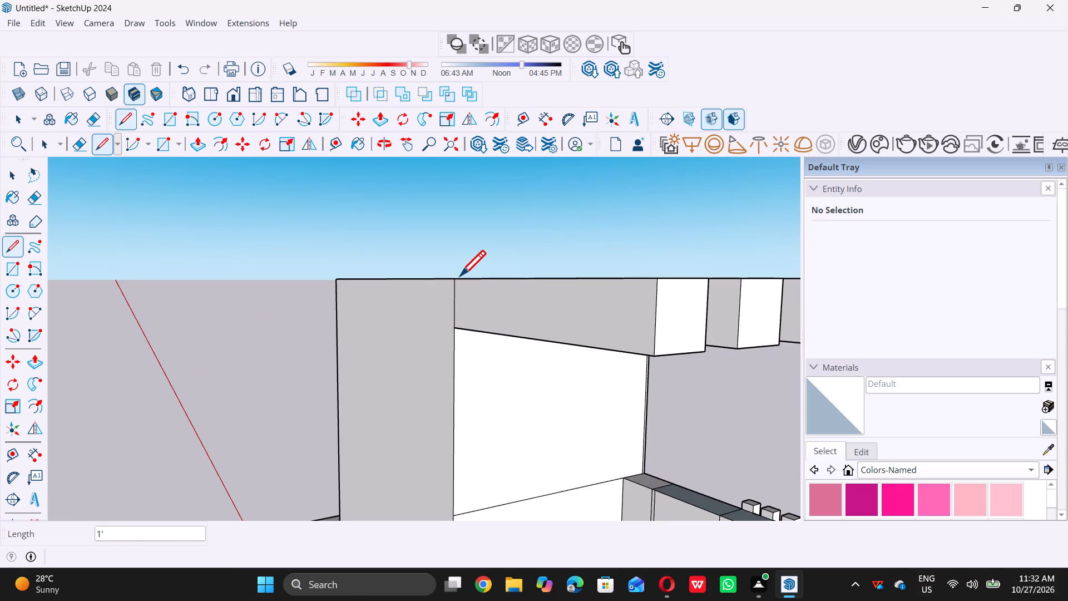
{"action": "scroll", "coordinate": [424, 374], "scroll_direction": "down", "scroll_amount": 5}
{"action": "key", "text": "space"}
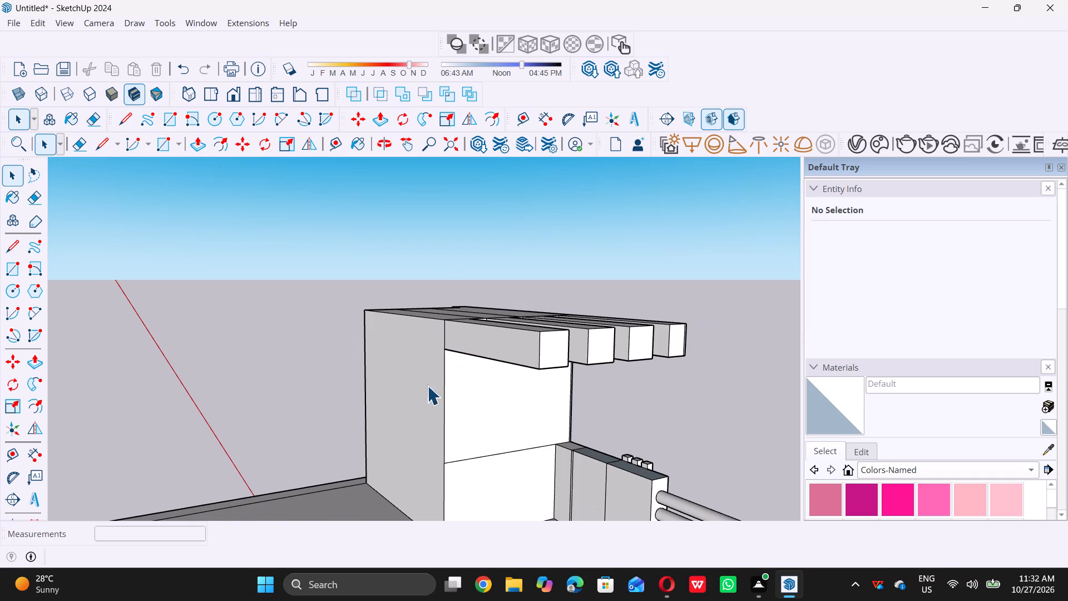
Push/Pull the tall wall's end face outward by 2'.
{"action": "scroll", "coordinate": [390, 400], "scroll_direction": "down", "scroll_amount": 4}
{"action": "middle_click_drag", "start_coordinate": [390, 405], "coordinate": [436, 395]}
{"action": "scroll", "coordinate": [379, 405], "scroll_direction": "up", "scroll_amount": 4}
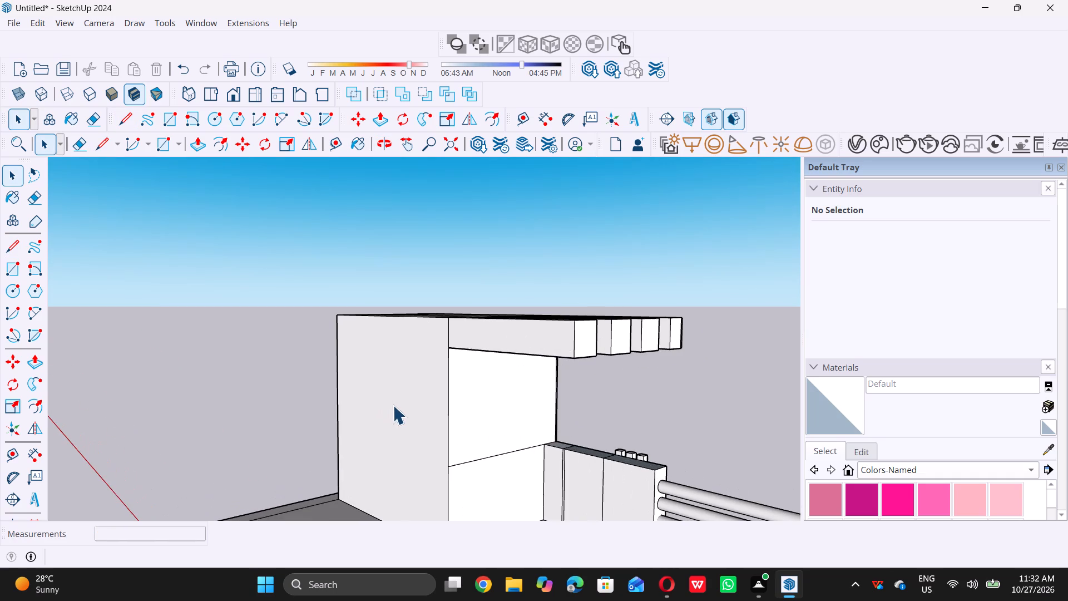
{"action": "left_click", "coordinate": [403, 407]}
{"action": "key", "text": "p"}
{"action": "left_click", "coordinate": [403, 407]}
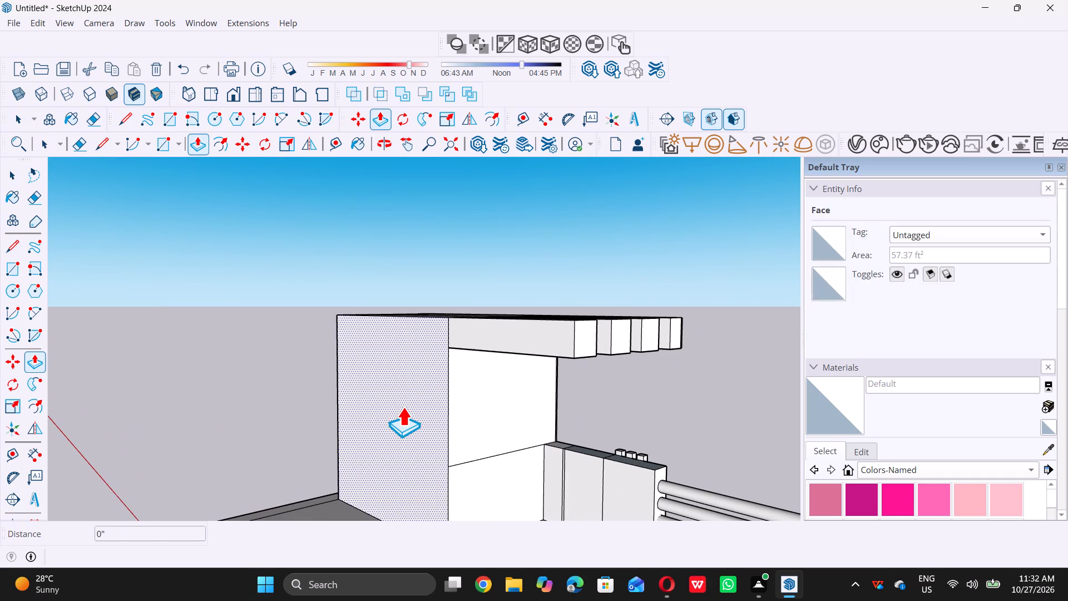
{"action": "scroll", "coordinate": [404, 406], "scroll_direction": "down", "scroll_amount": 5}
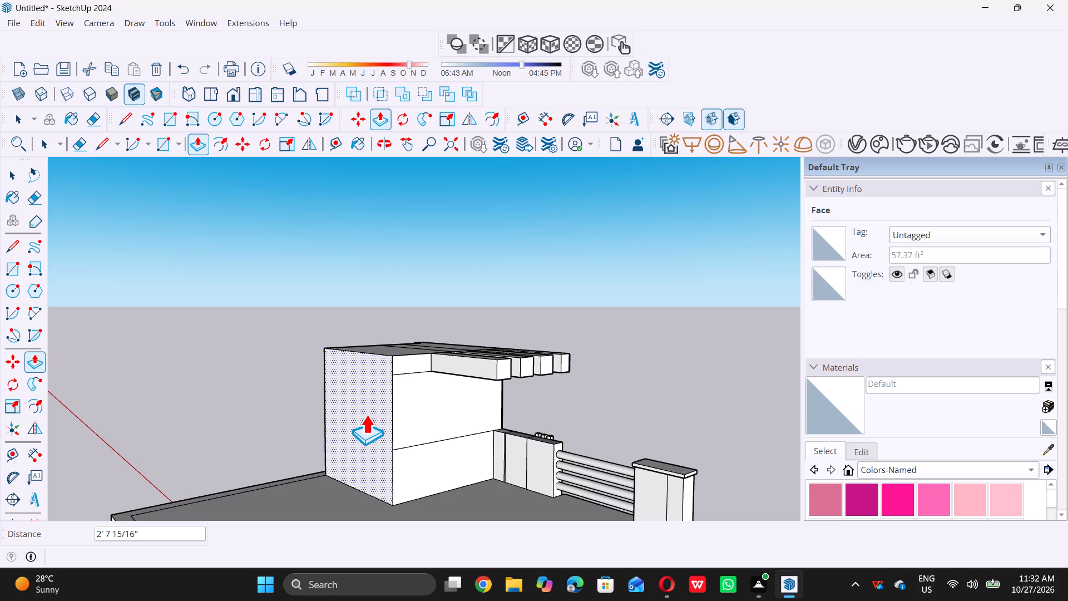
{"action": "key", "text": "2"}
{"action": "key", "text": "apostrophe"}
{"action": "key", "text": "Return"}
Push/Pull the same wall end face outward by another 1'.
{"action": "middle_click_drag", "start_coordinate": [448, 369], "coordinate": [422, 376]}
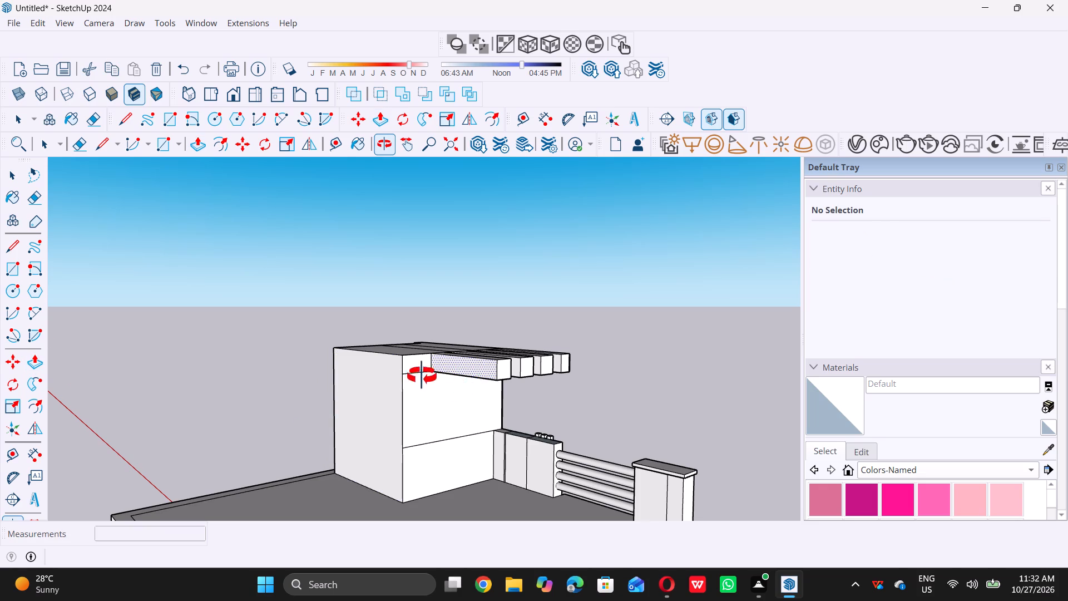
{"action": "middle_click_drag", "start_coordinate": [422, 376], "coordinate": [336, 378]}
{"action": "scroll", "coordinate": [380, 387], "scroll_direction": "up", "scroll_amount": 4}
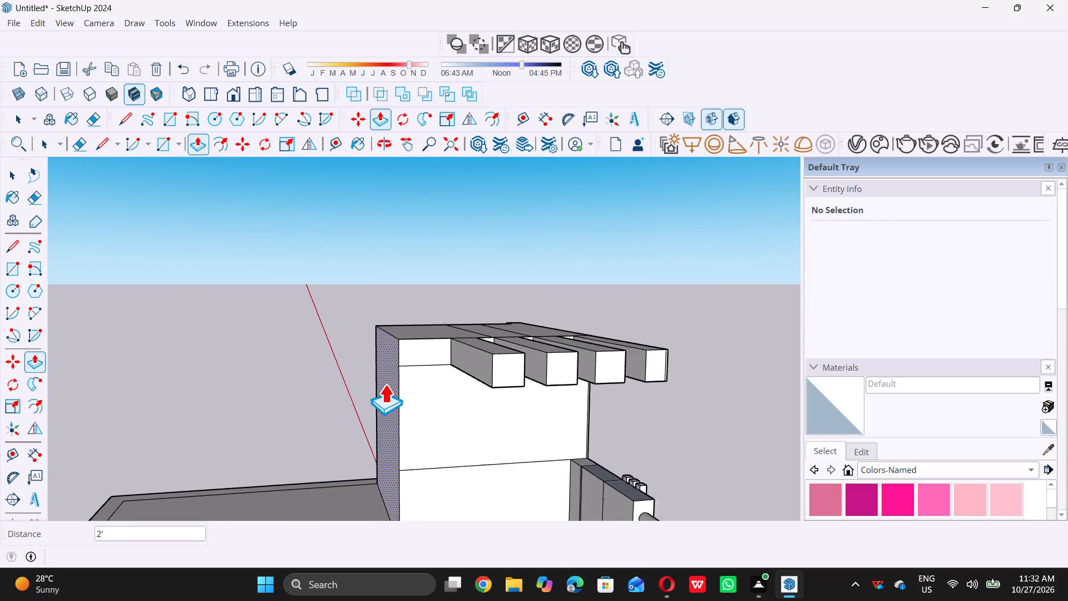
{"action": "left_click", "coordinate": [388, 382]}
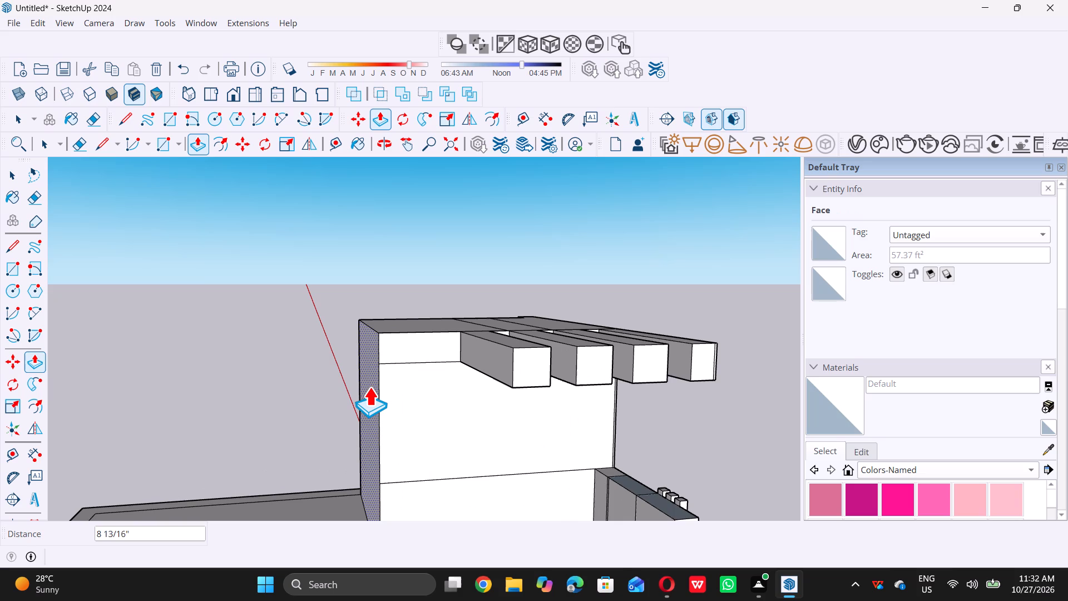
{"action": "type", "text": "1'"}
{"action": "key", "text": "Return"}
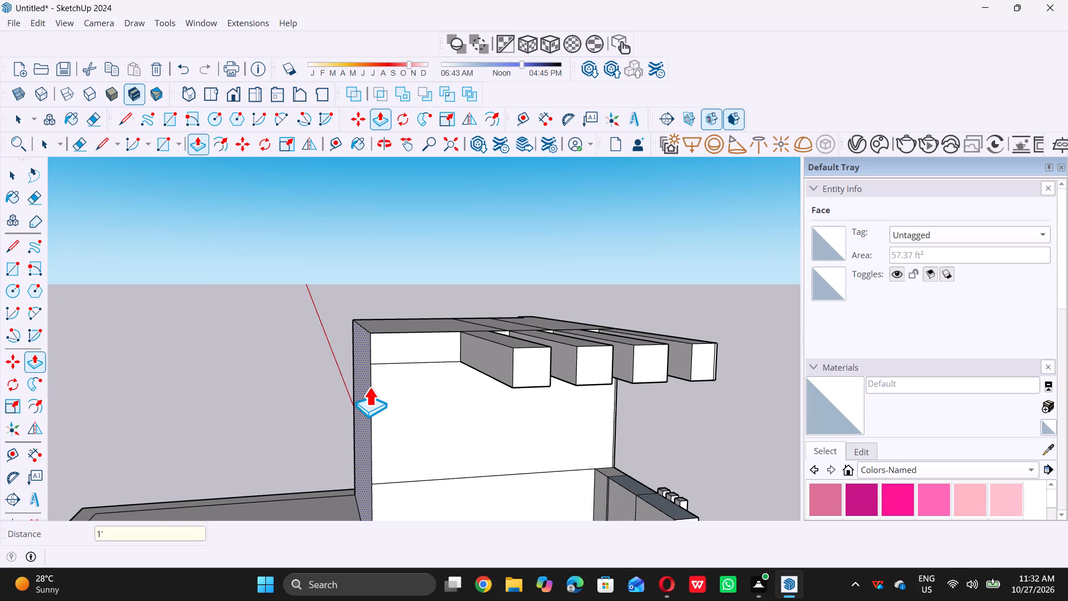
{"action": "key", "text": "space"}
Draw a 1' by 1' square at the top outer corner of the extended wall, on the face beside the beams.
{"action": "middle_click_drag", "start_coordinate": [380, 375], "coordinate": [326, 368]}
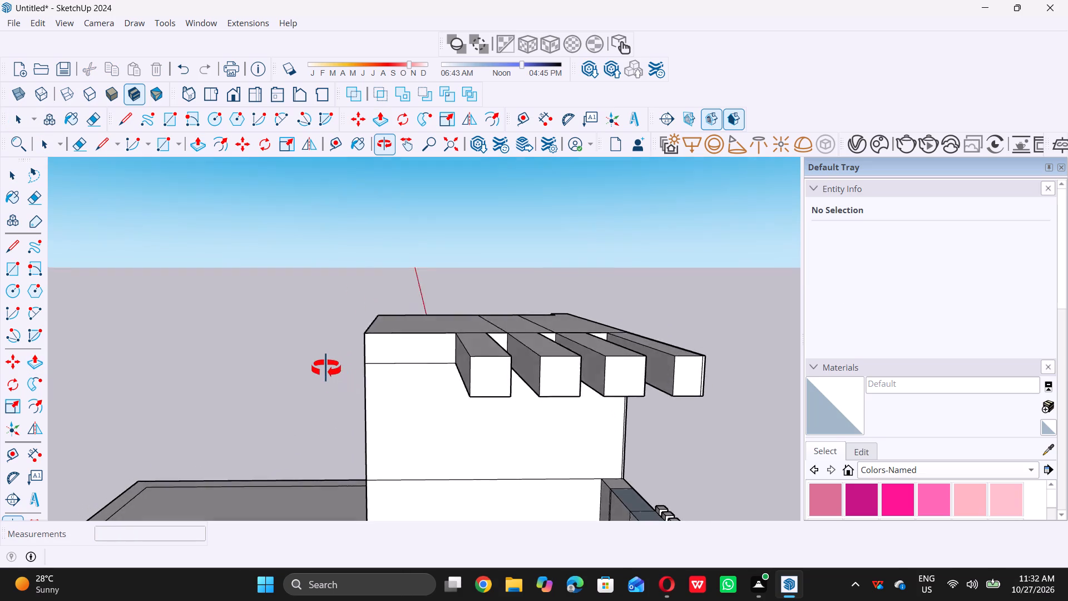
{"action": "middle_click_drag", "start_coordinate": [326, 368], "coordinate": [324, 364]}
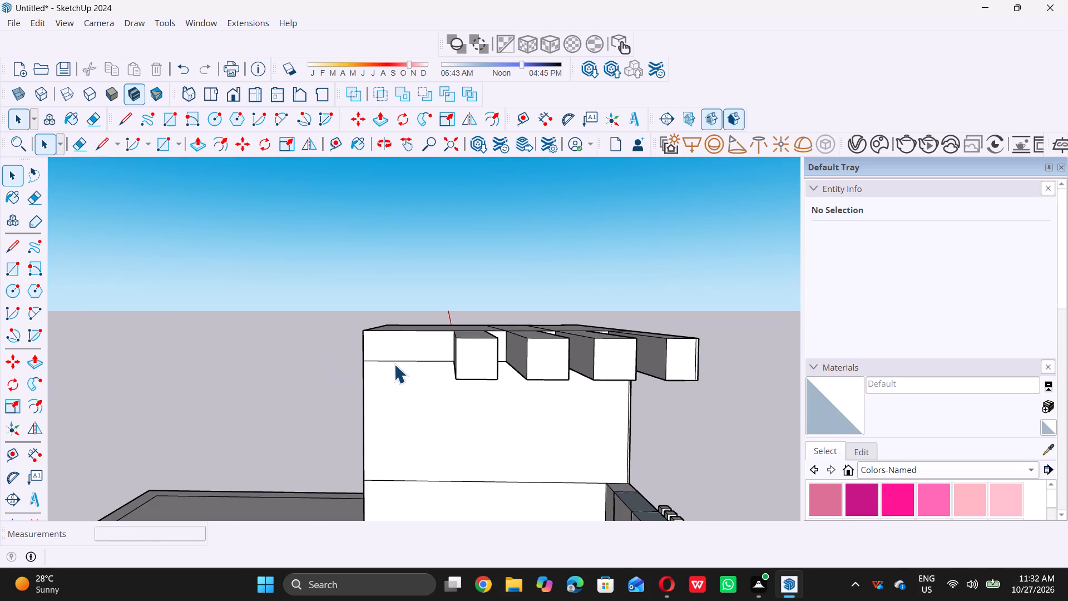
{"action": "middle_click_drag", "start_coordinate": [393, 363], "coordinate": [389, 345]}
{"action": "scroll", "coordinate": [402, 341], "scroll_direction": "up", "scroll_amount": 6}
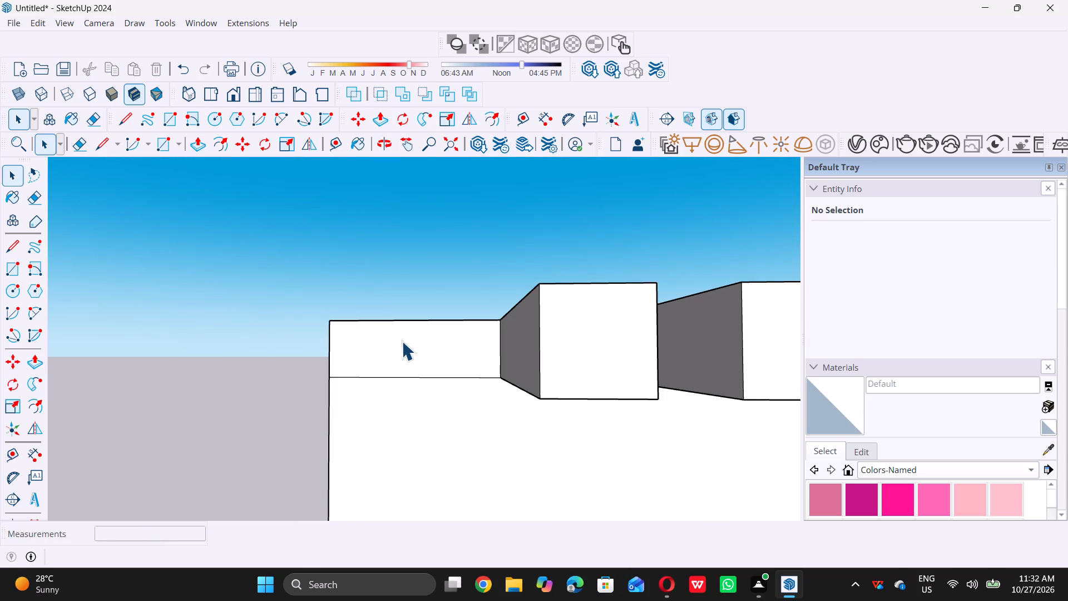
{"action": "key", "text": "r"}
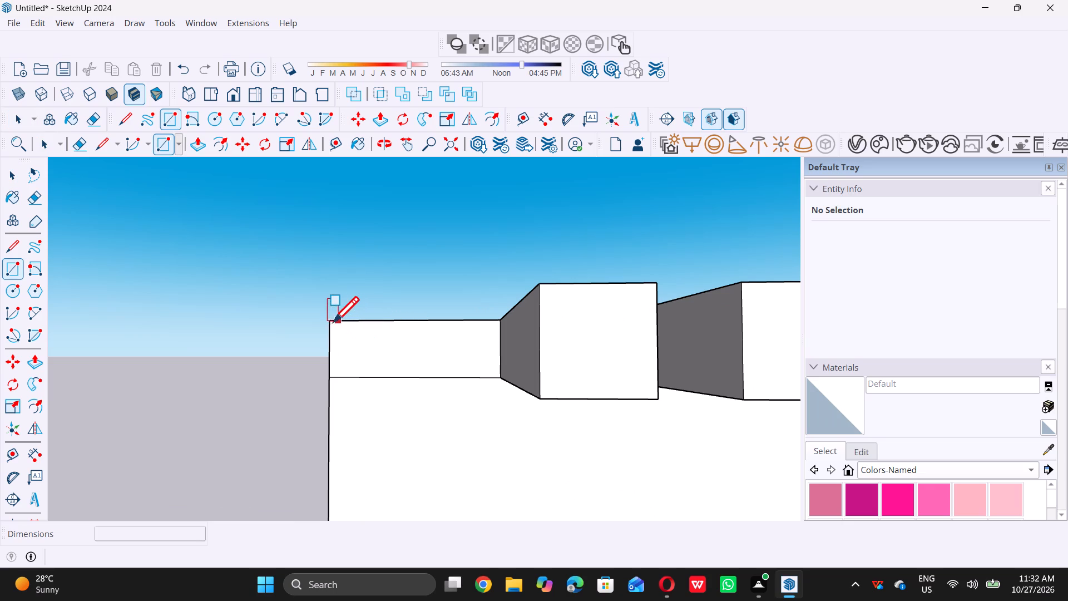
{"action": "left_click", "coordinate": [332, 323]}
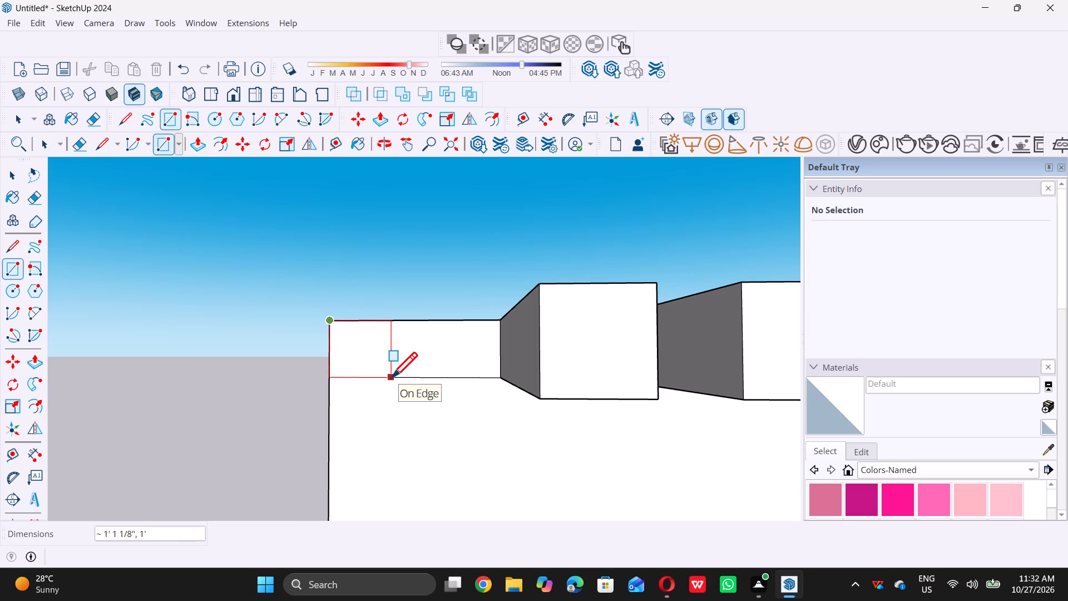
{"action": "type", "text": "1'"}
{"action": "type", "text": ",'"}
{"action": "key", "text": "comma"}
{"action": "key", "text": "BackSpace"}
{"action": "key", "text": "BackSpace"}
{"action": "type", "text": "1'"}
{"action": "key", "text": "Return"}
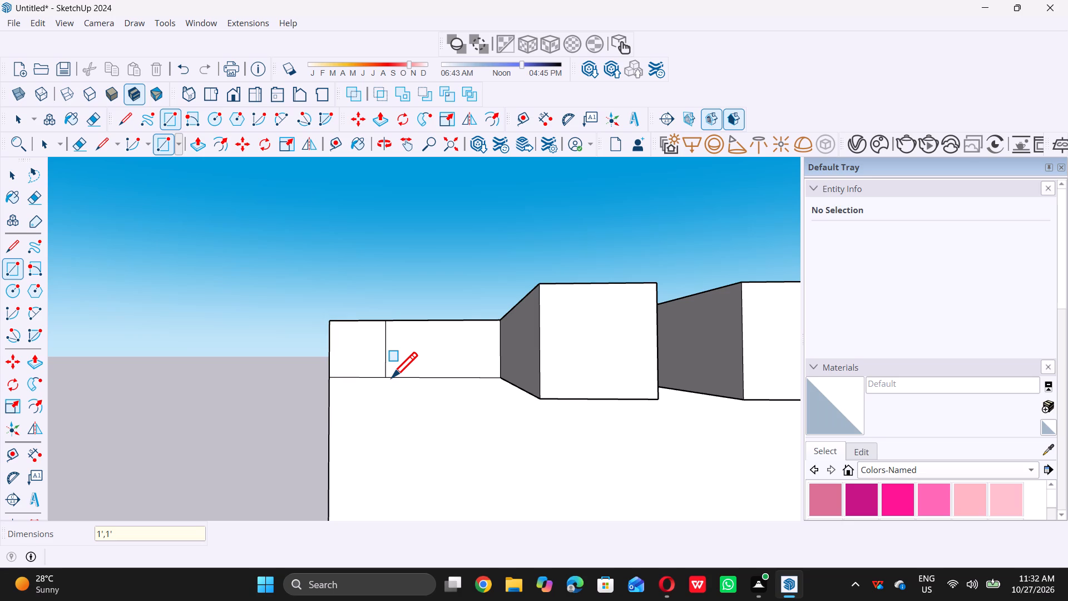
Copy the new corner square 1' along the wall's top strip toward the beams.
{"action": "key", "text": "space"}
{"action": "left_click_drag", "start_coordinate": [284, 276], "coordinate": [403, 363]}
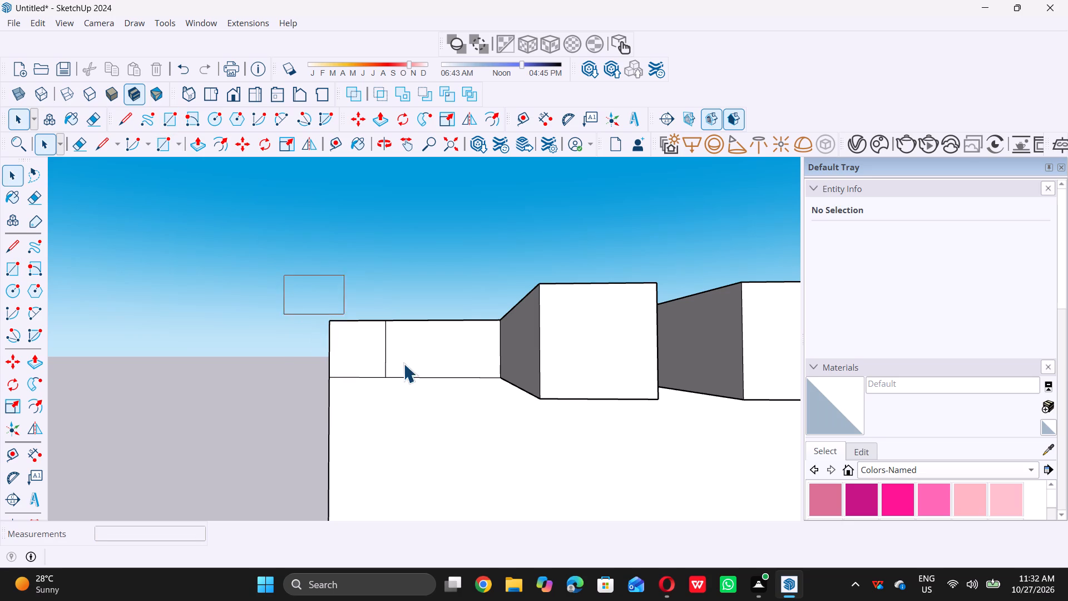
{"action": "left_click_drag", "start_coordinate": [403, 363], "coordinate": [414, 396]}
{"action": "key", "text": "m"}
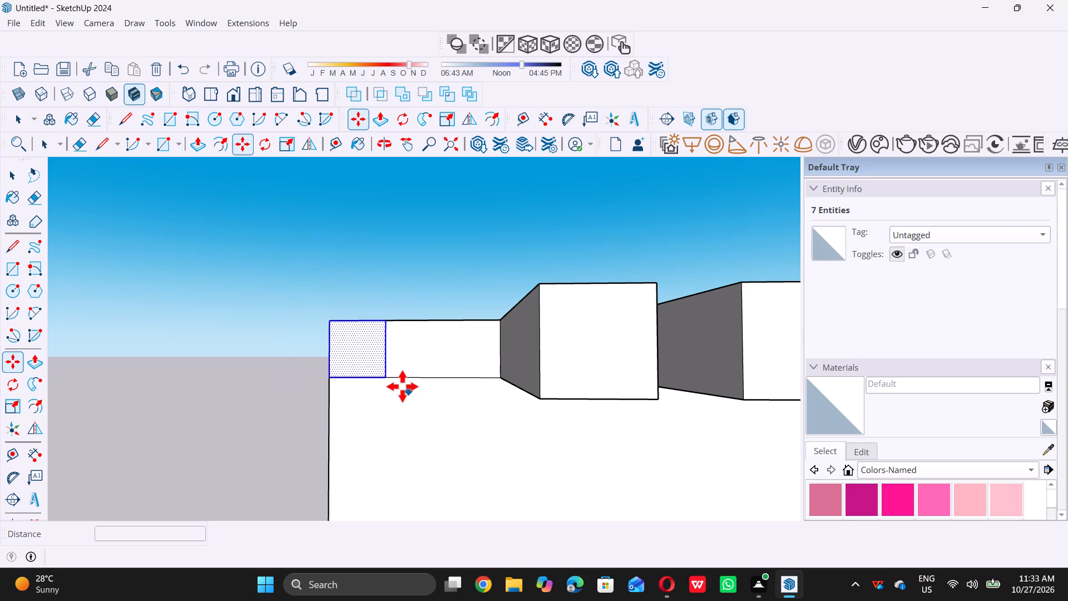
{"action": "left_click", "coordinate": [383, 377]}
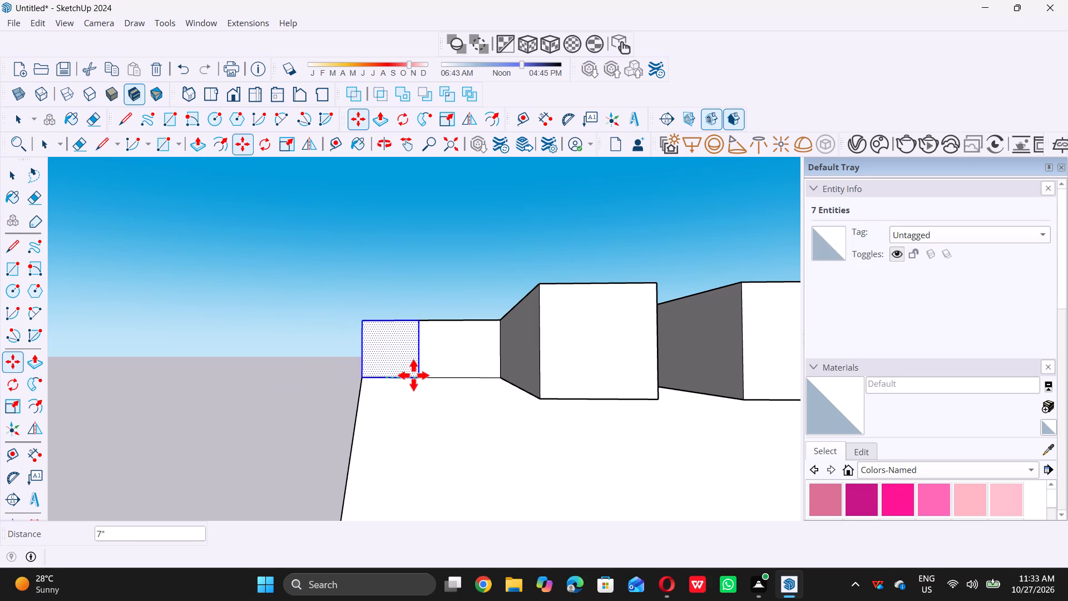
{"action": "left_click", "coordinate": [447, 377]}
{"action": "key", "text": "space"}
{"action": "scroll", "coordinate": [286, 365], "scroll_direction": "down", "scroll_amount": 3}
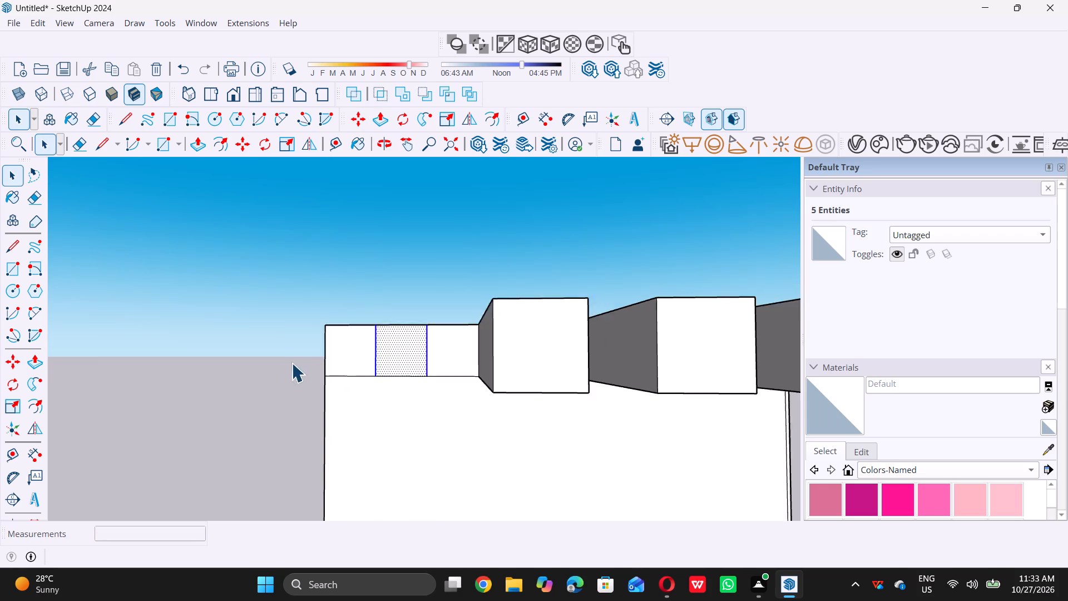
{"action": "scroll", "coordinate": [291, 363], "scroll_direction": "down", "scroll_amount": 1}
{"action": "left_click", "coordinate": [197, 323]}
Push/Pull the wall's end face back inward by 1' to the near edge of the copied square.
{"action": "scroll", "coordinate": [225, 309], "scroll_direction": "down", "scroll_amount": 5}
{"action": "middle_click_drag", "start_coordinate": [187, 358], "coordinate": [325, 395]}
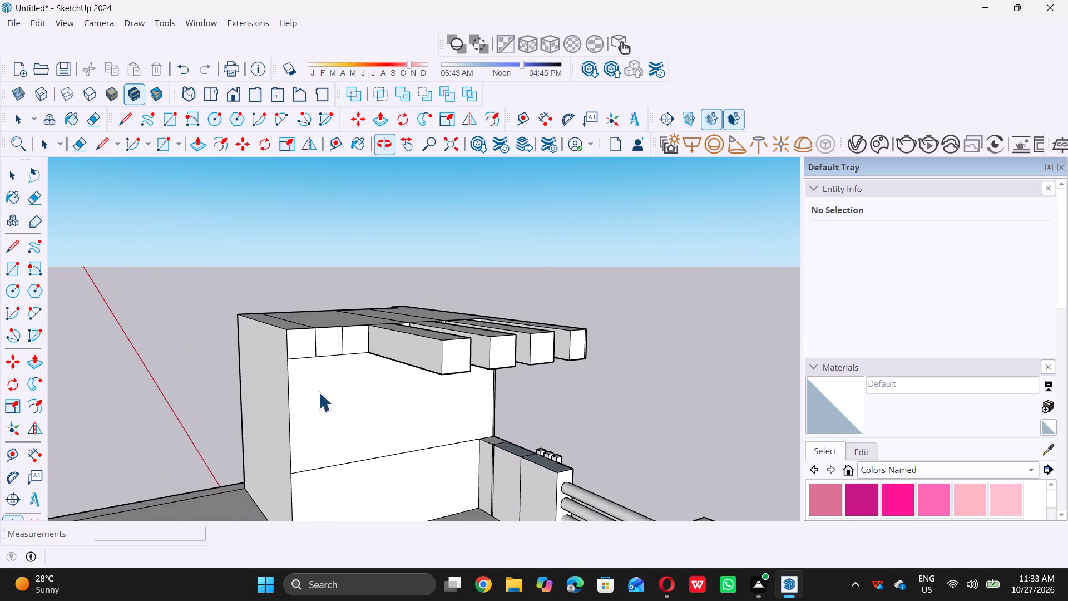
{"action": "scroll", "coordinate": [259, 400], "scroll_direction": "up", "scroll_amount": 3}
{"action": "left_click", "coordinate": [259, 400]}
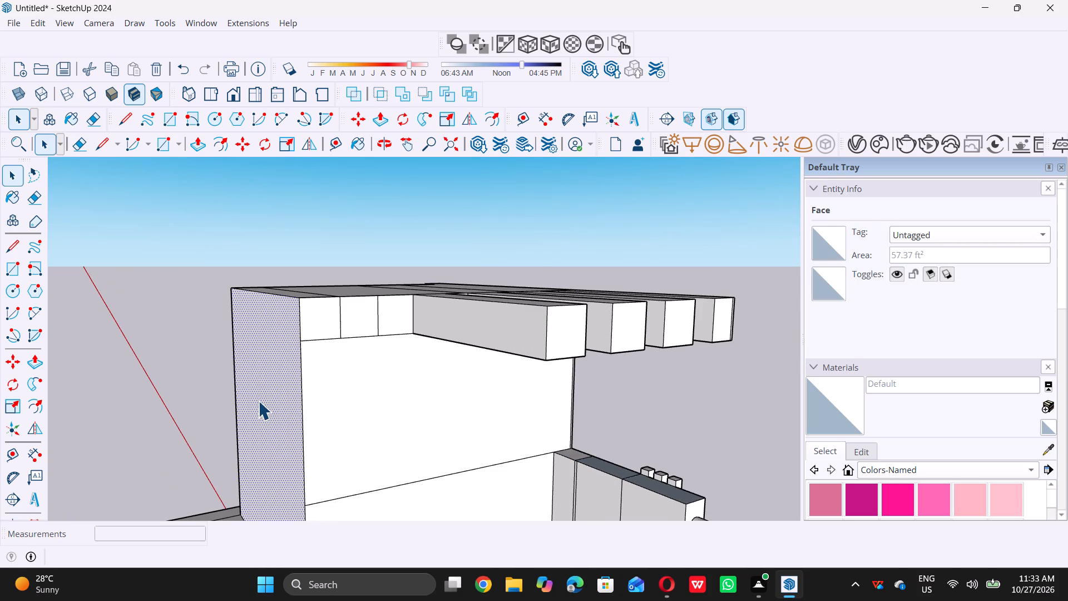
{"action": "key", "text": "p"}
{"action": "left_click", "coordinate": [272, 328]}
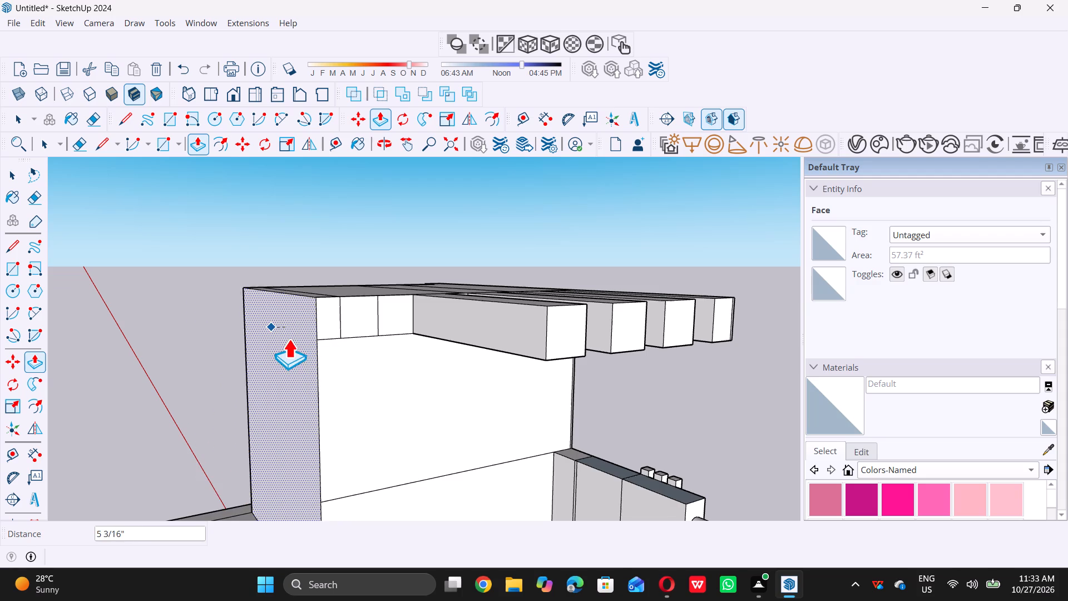
{"action": "double_click", "coordinate": [337, 329]}
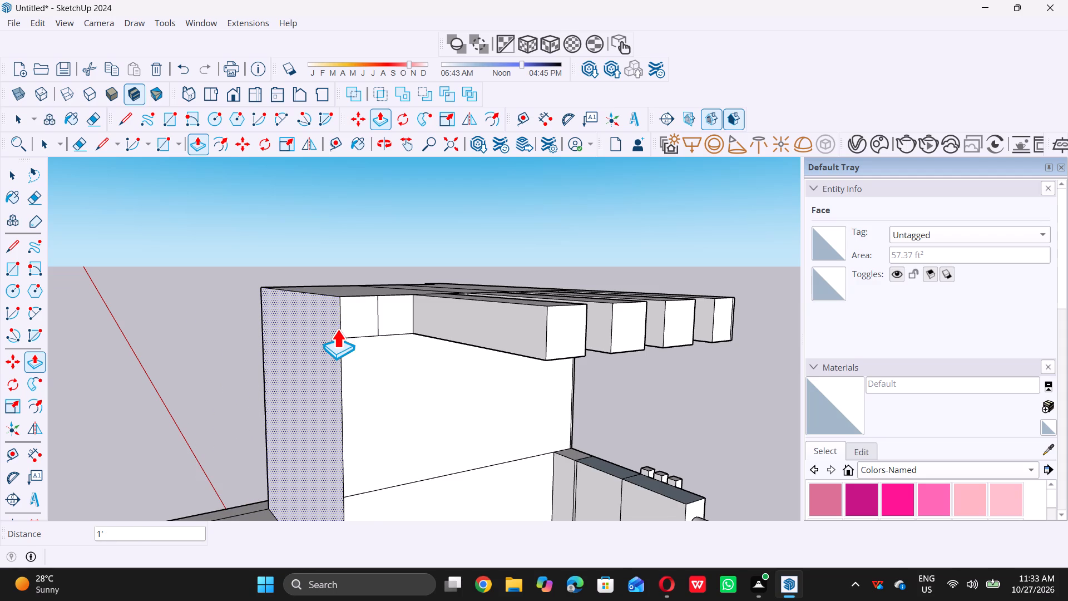
{"action": "key", "text": "space"}
{"action": "left_click", "coordinate": [192, 276]}
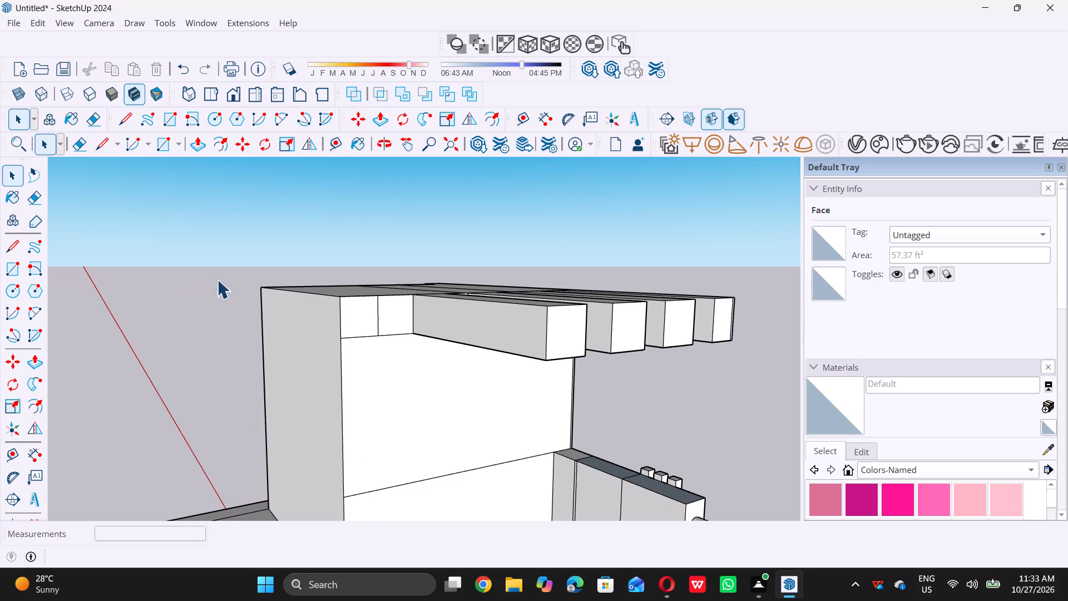
Push/Pull the 1' square at the wall's top outer corner out 5', level with the ends of the existing beams.
{"action": "scroll", "coordinate": [275, 289], "scroll_direction": "down", "scroll_amount": 4}
{"action": "middle_click_drag", "start_coordinate": [318, 308], "coordinate": [298, 337]}
{"action": "scroll", "coordinate": [328, 319], "scroll_direction": "up", "scroll_amount": 5}
{"action": "left_click", "coordinate": [340, 318]}
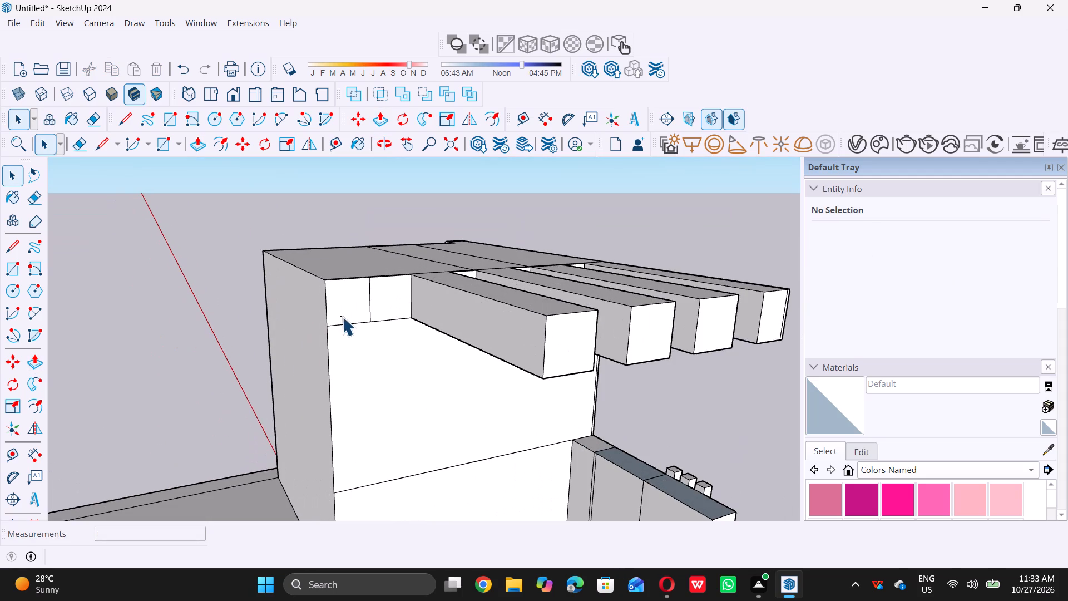
{"action": "scroll", "coordinate": [342, 317], "scroll_direction": "down", "scroll_amount": 5}
{"action": "middle_click_drag", "start_coordinate": [398, 340], "coordinate": [239, 347]}
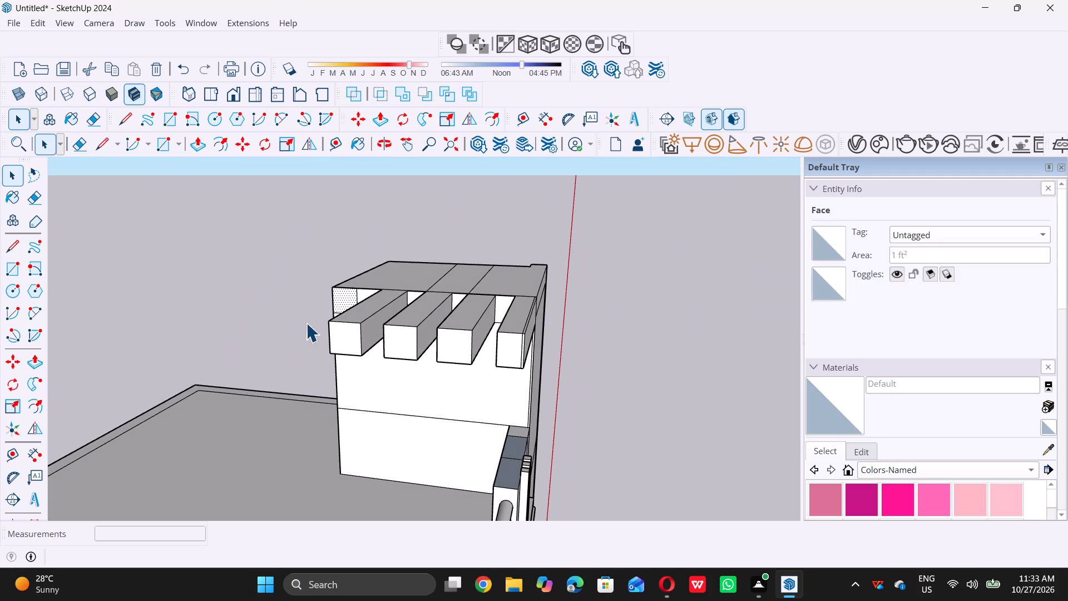
{"action": "middle_click_drag", "start_coordinate": [328, 319], "coordinate": [304, 341]}
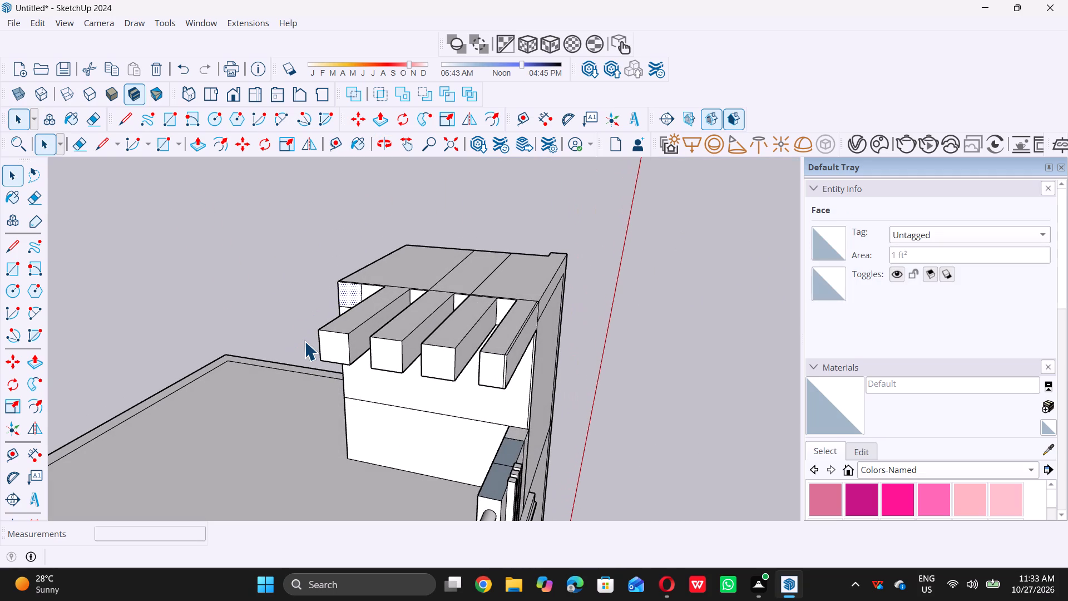
{"action": "key", "text": "p"}
{"action": "scroll", "coordinate": [334, 290], "scroll_direction": "up", "scroll_amount": 4}
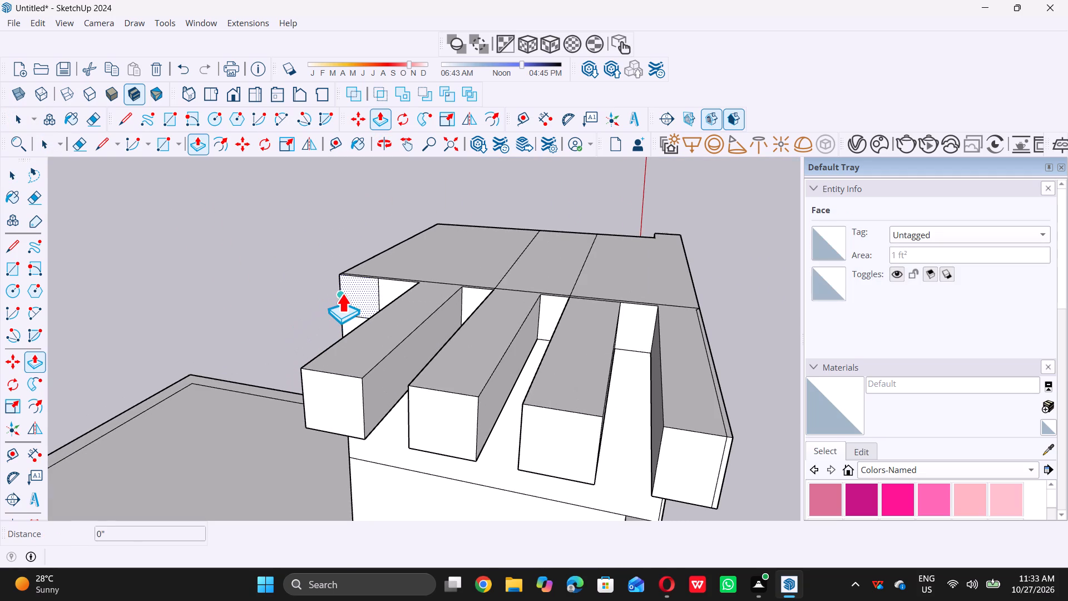
{"action": "left_click", "coordinate": [343, 293]}
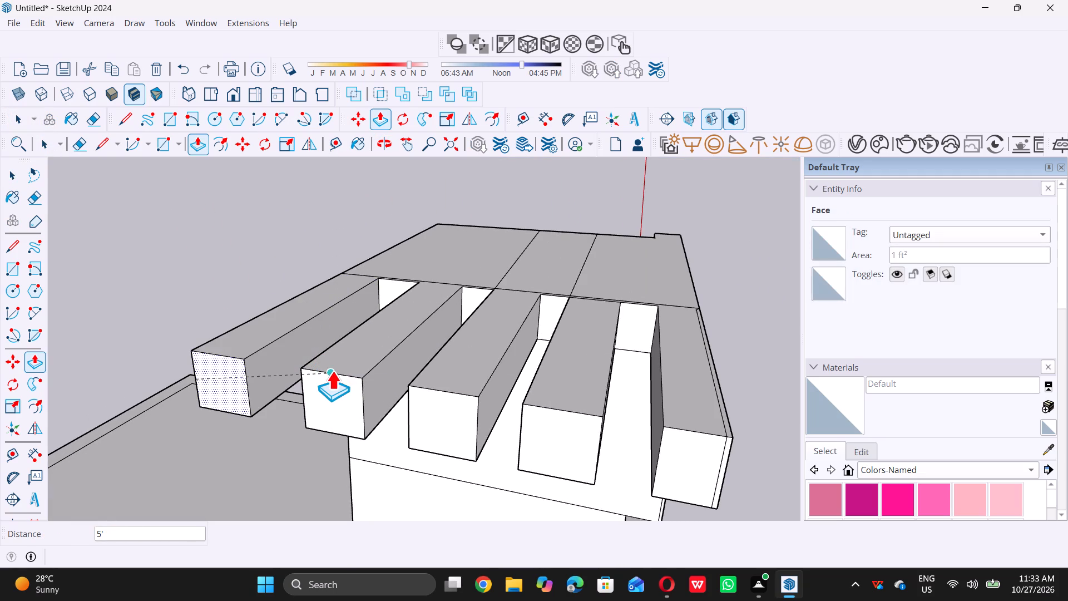
{"action": "left_click", "coordinate": [332, 372]}
{"action": "scroll", "coordinate": [303, 391], "scroll_direction": "down", "scroll_amount": 5}
{"action": "key", "text": "space"}
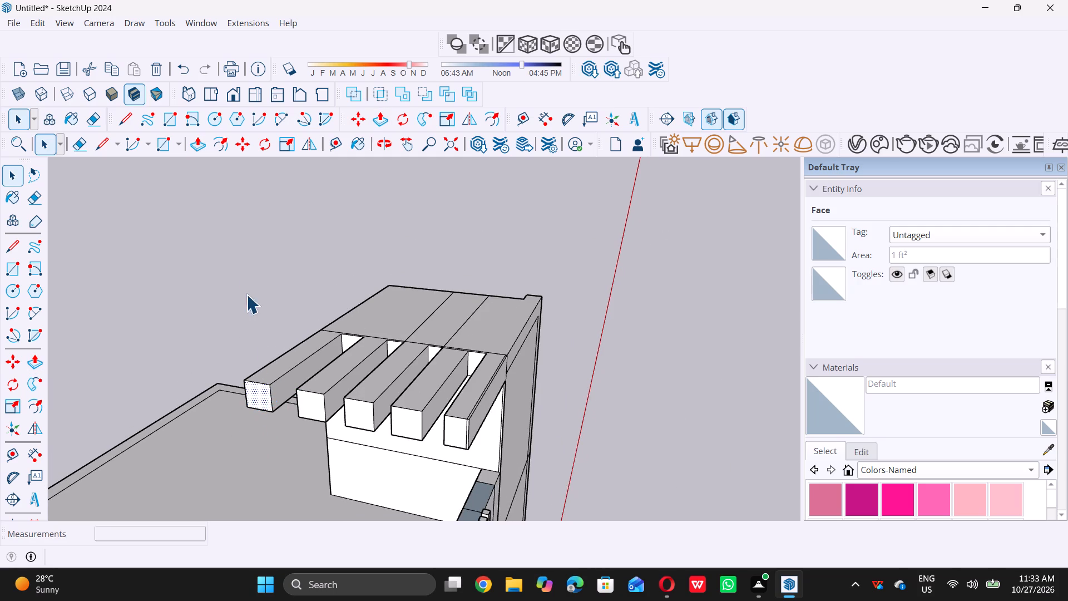
Erase the two leftover seam lines crossing the top face of the tall wall block beside the beams.
{"action": "scroll", "coordinate": [415, 327], "scroll_direction": "down", "scroll_amount": 4}
{"action": "middle_click_drag", "start_coordinate": [431, 357], "coordinate": [148, 305]}
{"action": "middle_click_drag", "start_coordinate": [394, 329], "coordinate": [367, 453]}
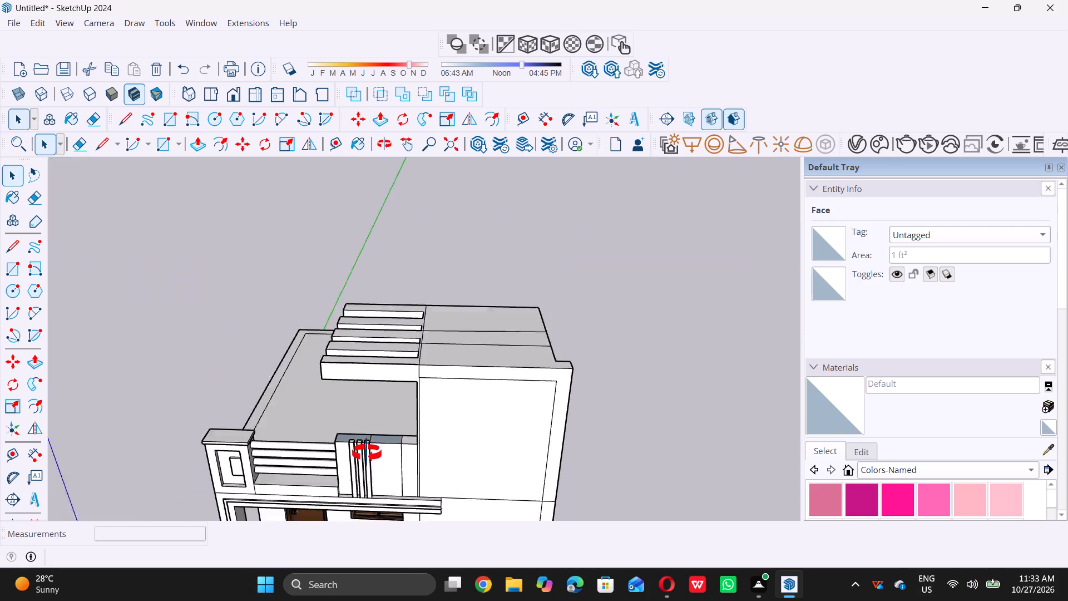
{"action": "middle_click_drag", "start_coordinate": [367, 453], "coordinate": [355, 500]}
{"action": "scroll", "coordinate": [423, 326], "scroll_direction": "up", "scroll_amount": 9}
{"action": "middle_click_drag", "start_coordinate": [428, 349], "coordinate": [425, 387]}
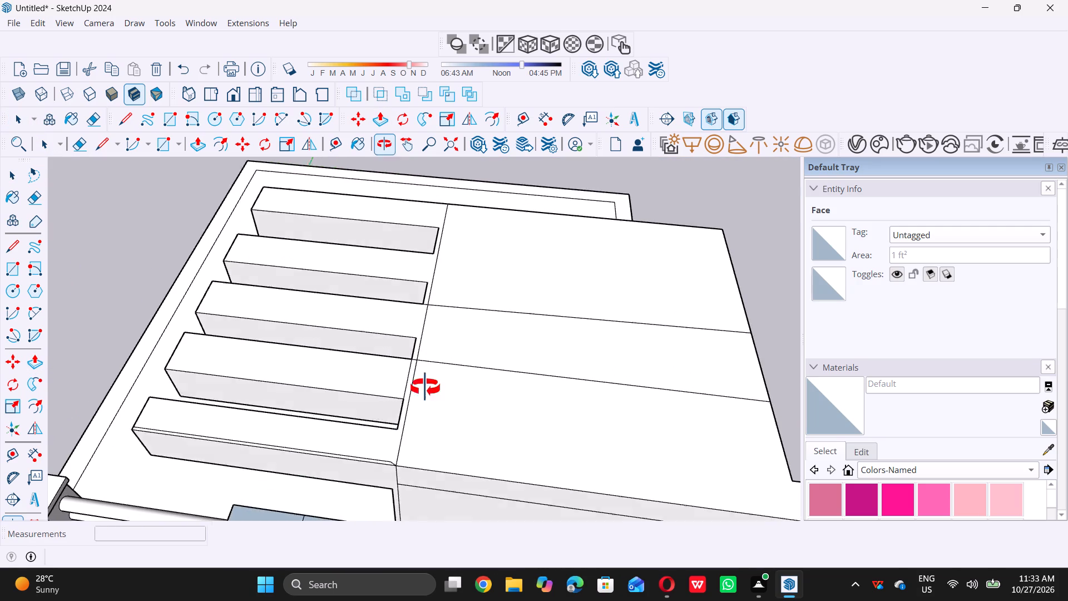
{"action": "middle_click_drag", "start_coordinate": [425, 387], "coordinate": [439, 422]}
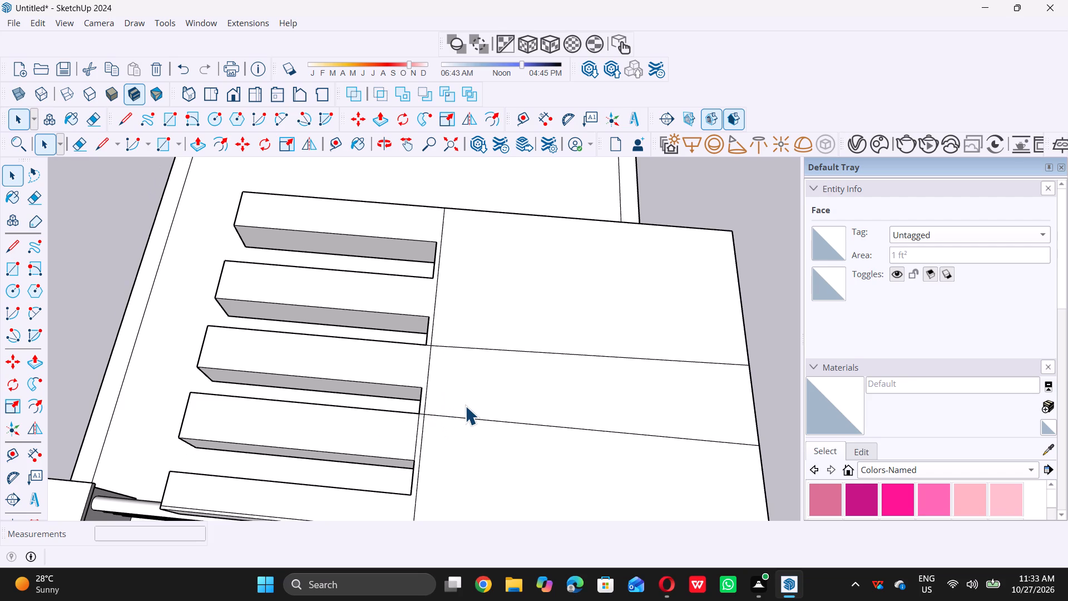
{"action": "key", "text": "e"}
{"action": "left_click", "coordinate": [476, 421]}
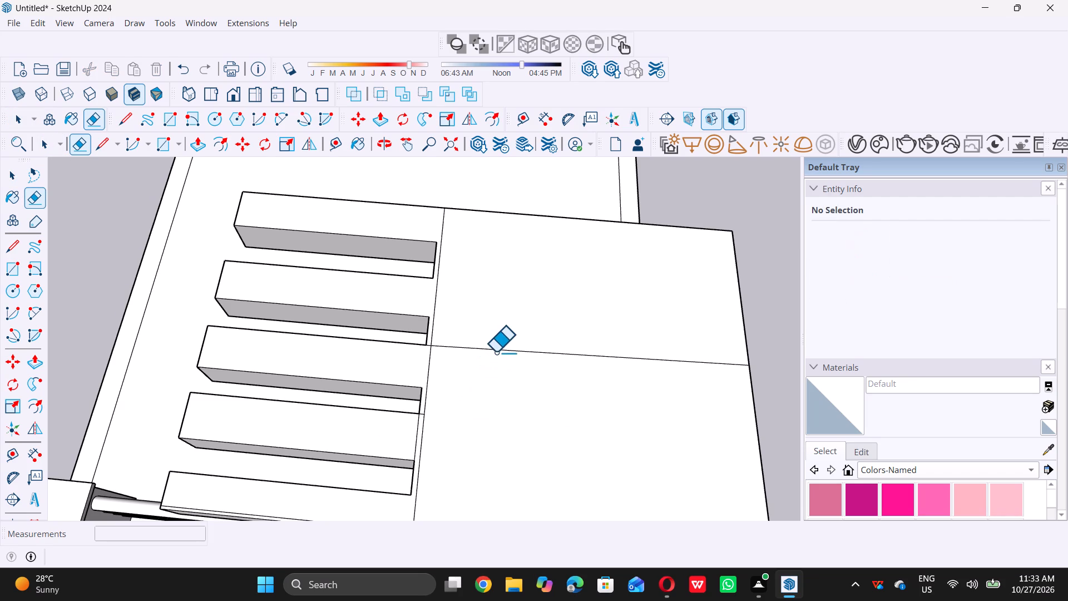
{"action": "left_click", "coordinate": [500, 348]}
{"action": "double_click", "coordinate": [497, 349]}
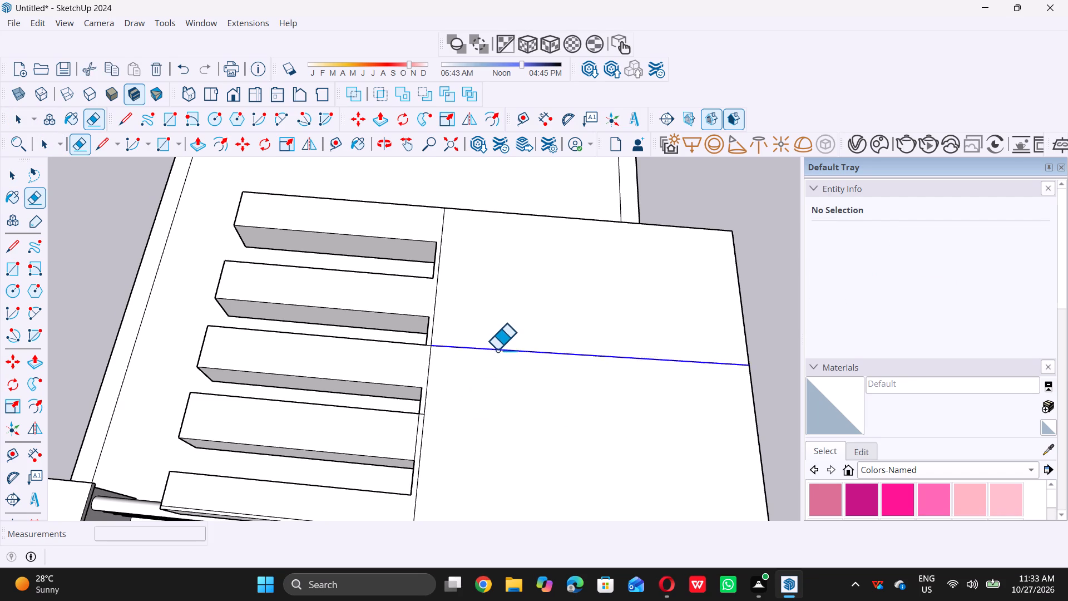
Push/Pull the narrow side face of the recess behind the tall wall block 7' across to the block's far edge.
{"action": "scroll", "coordinate": [495, 351], "scroll_direction": "down", "scroll_amount": 9}
{"action": "middle_click_drag", "start_coordinate": [499, 380], "coordinate": [469, 174]}
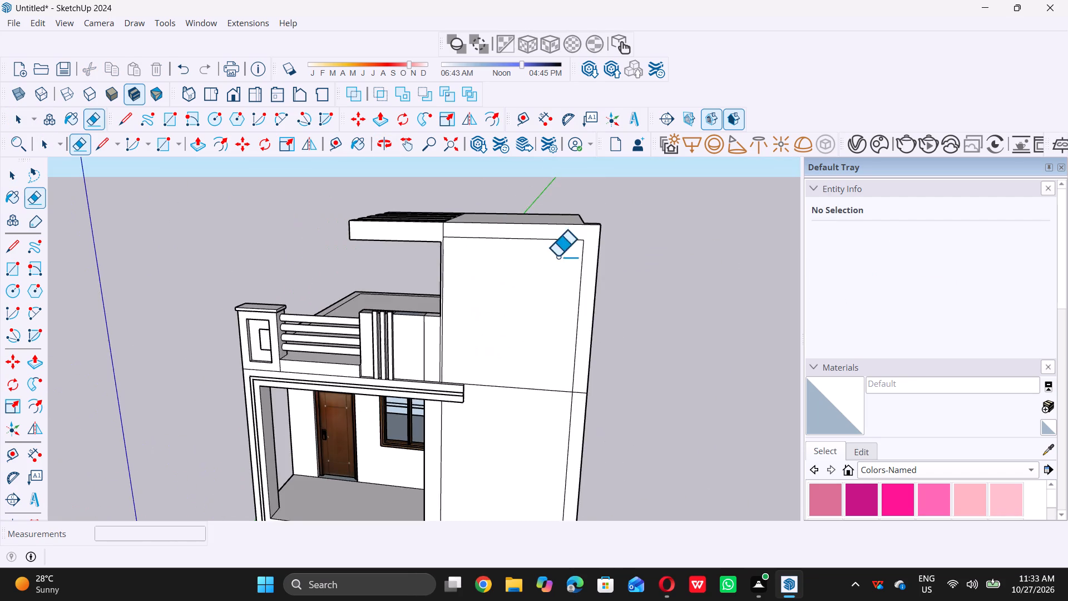
{"action": "middle_click_drag", "start_coordinate": [556, 257], "coordinate": [565, 252]}
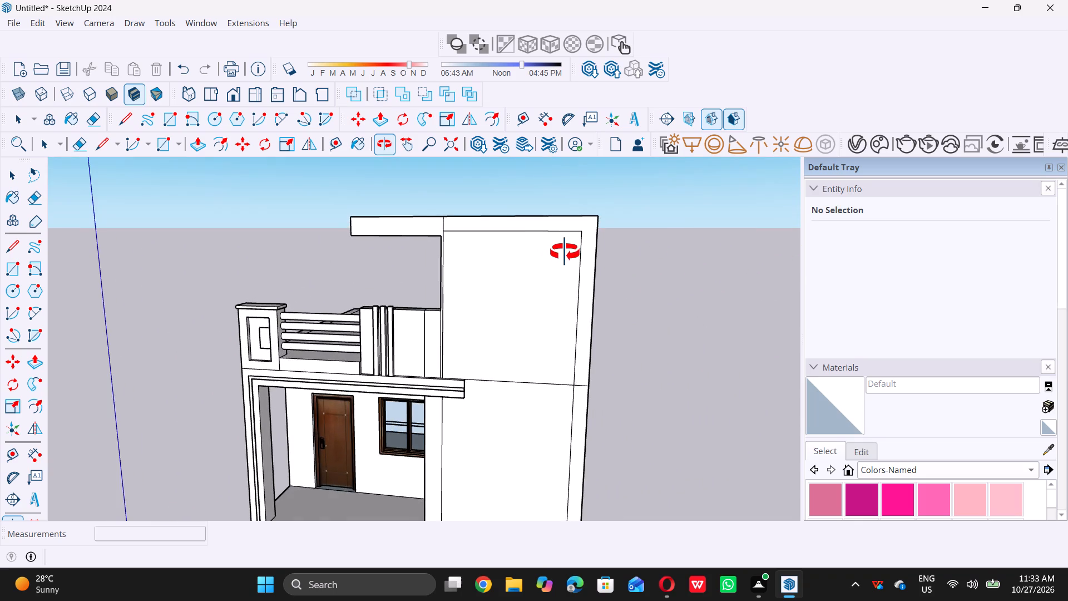
{"action": "middle_click_drag", "start_coordinate": [565, 252], "coordinate": [311, 338]}
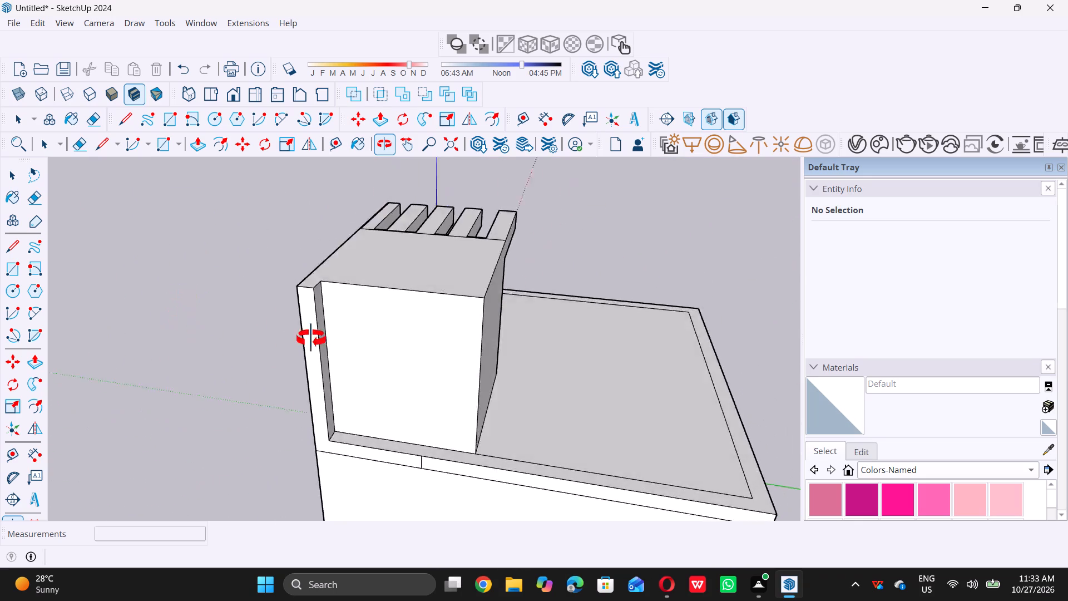
{"action": "middle_click_drag", "start_coordinate": [311, 338], "coordinate": [580, 208]}
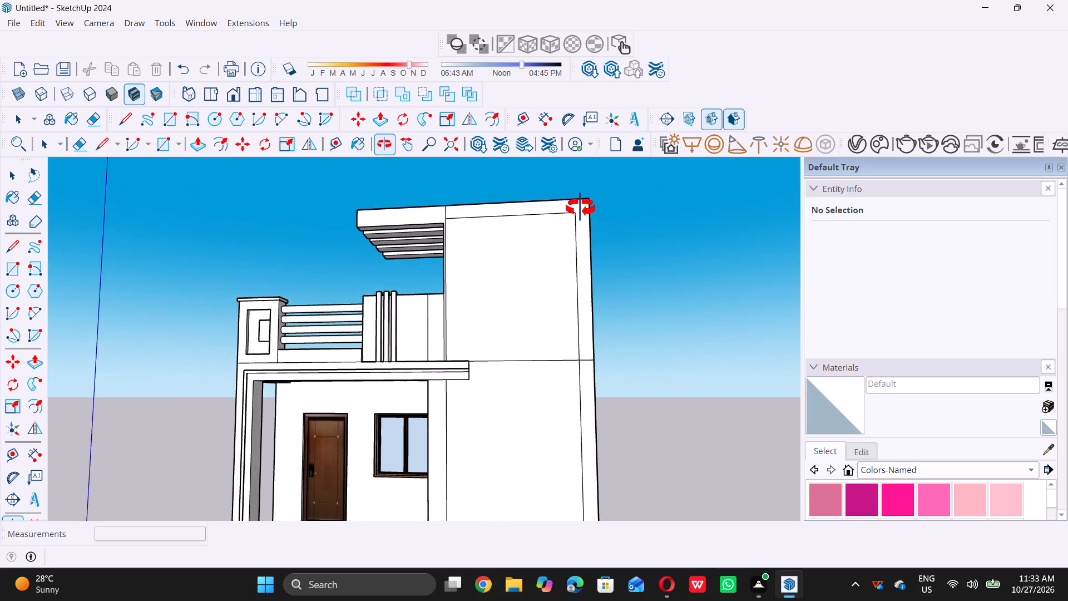
{"action": "middle_click_drag", "start_coordinate": [580, 208], "coordinate": [147, 321]}
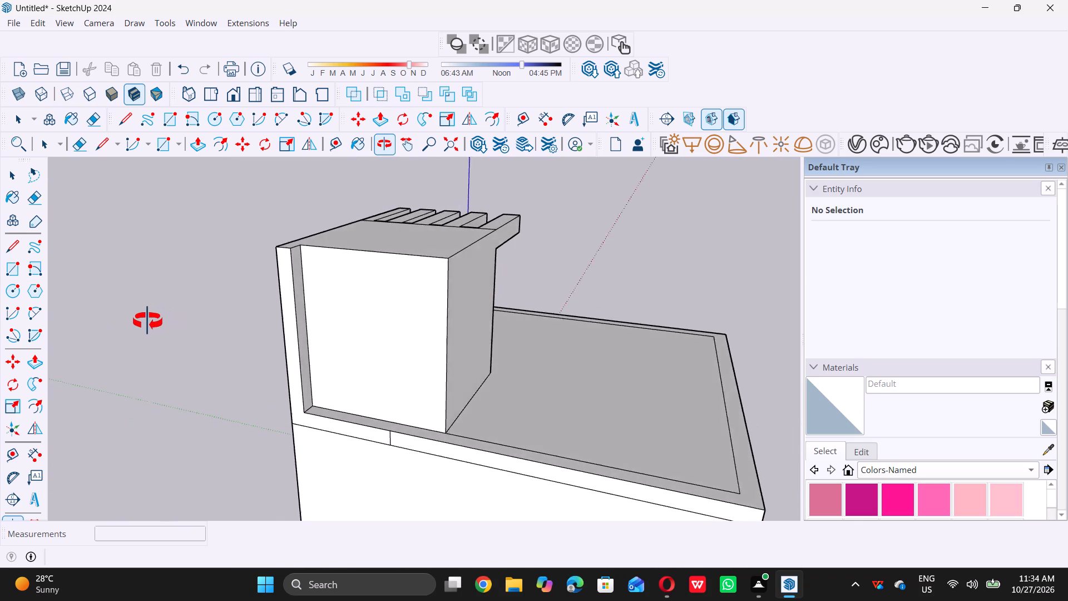
{"action": "middle_click_drag", "start_coordinate": [147, 321], "coordinate": [135, 324]}
{"action": "scroll", "coordinate": [317, 339], "scroll_direction": "up", "scroll_amount": 5}
{"action": "key", "text": "space"}
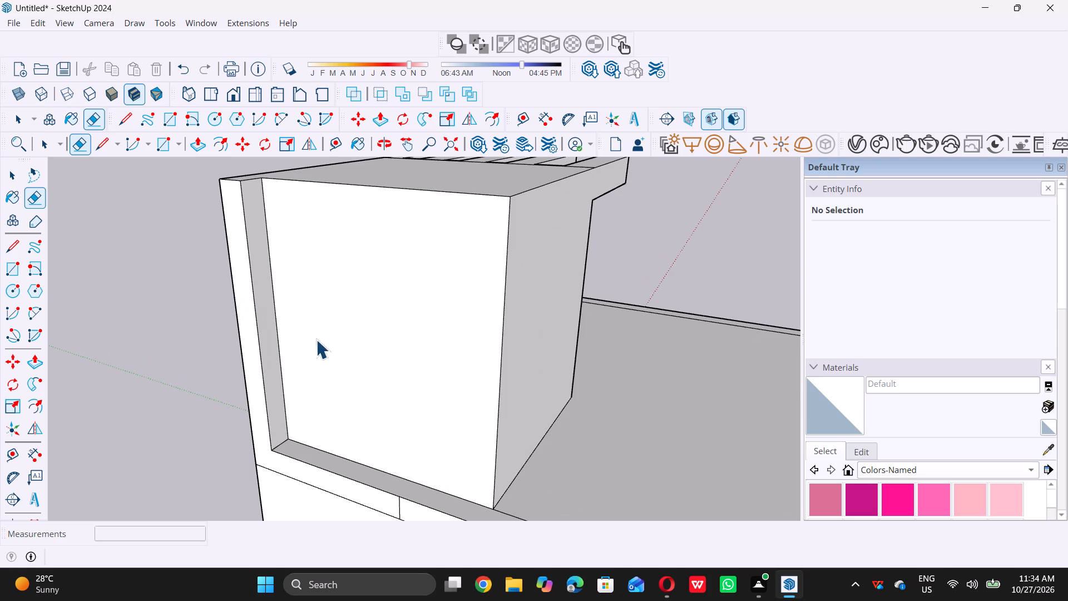
{"action": "scroll", "coordinate": [261, 329], "scroll_direction": "up", "scroll_amount": 4}
{"action": "left_click", "coordinate": [265, 327]}
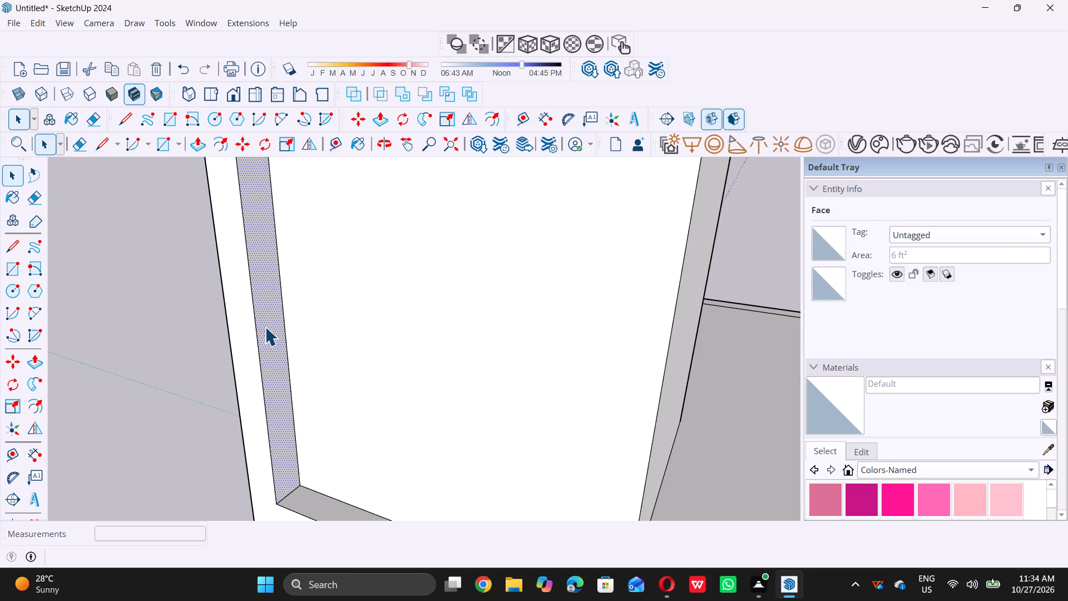
{"action": "key", "text": "p"}
{"action": "left_click", "coordinate": [265, 326]}
{"action": "scroll", "coordinate": [265, 324], "scroll_direction": "down", "scroll_amount": 5}
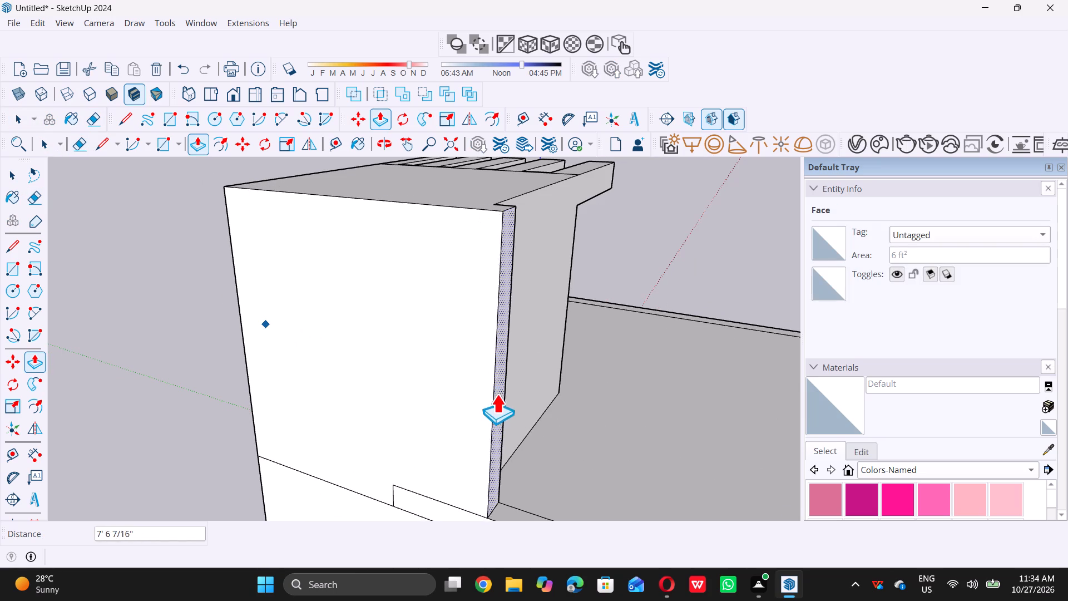
{"action": "left_click", "coordinate": [514, 199]}
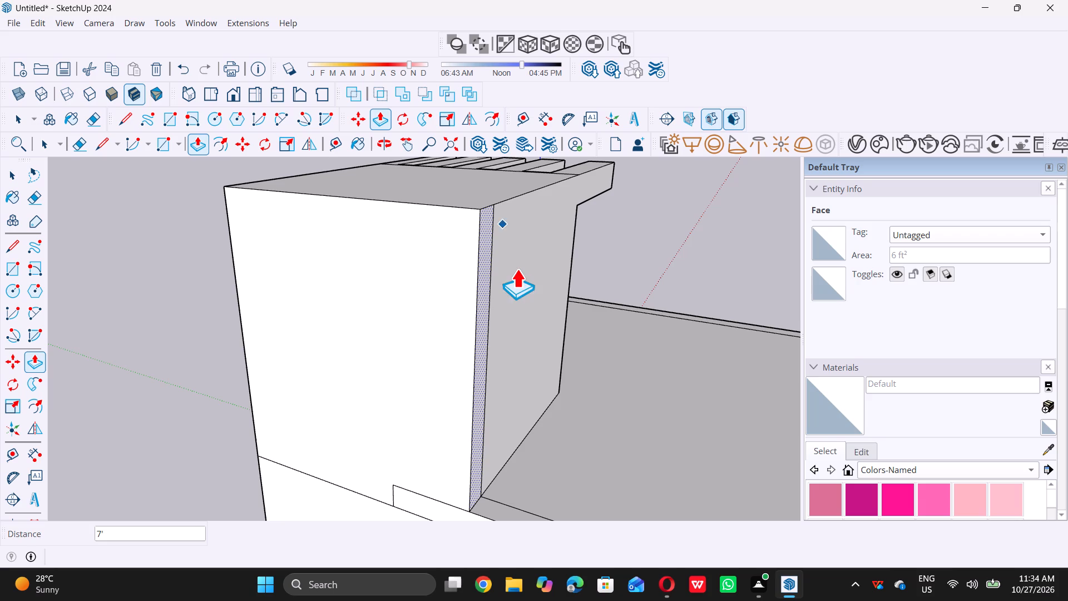
{"action": "key", "text": "space"}
Examine the front facade and the row of beams from the front, below and above, including where they meet the wall.
{"action": "scroll", "coordinate": [495, 300], "scroll_direction": "down", "scroll_amount": 14}
{"action": "middle_click_drag", "start_coordinate": [314, 352], "coordinate": [579, 334]}
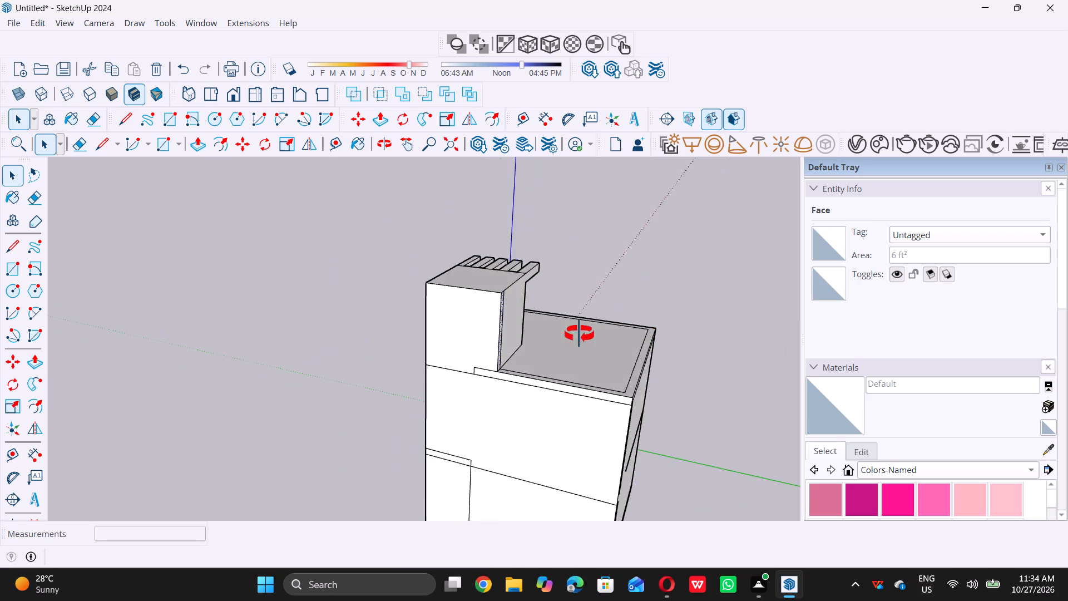
{"action": "middle_click_drag", "start_coordinate": [579, 334], "coordinate": [667, 334]}
{"action": "middle_click_drag", "start_coordinate": [478, 327], "coordinate": [591, 288]}
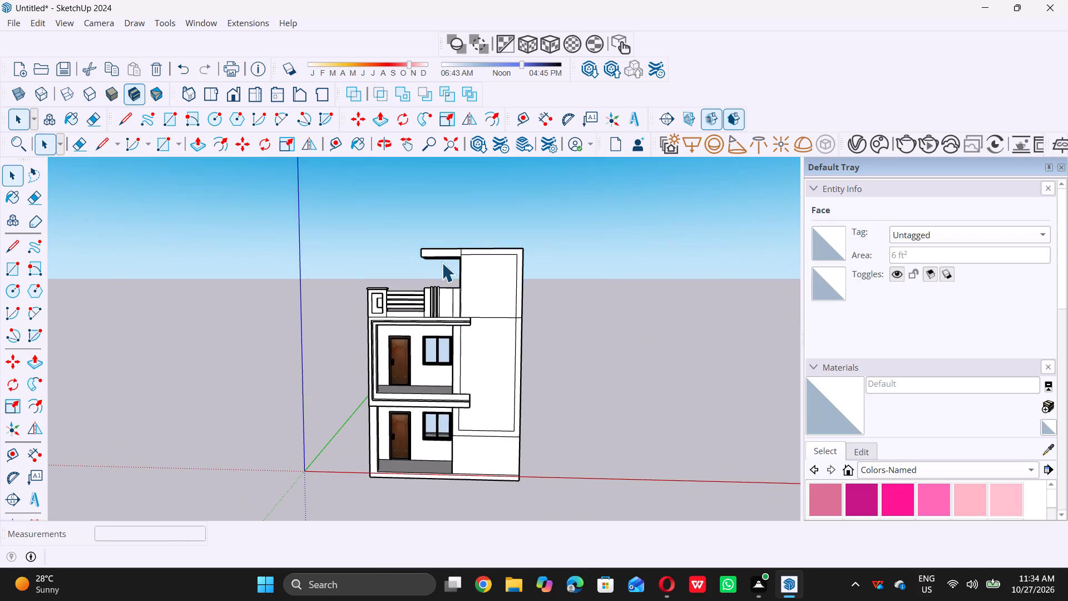
{"action": "middle_click_drag", "start_coordinate": [447, 259], "coordinate": [452, 210]}
{"action": "scroll", "coordinate": [453, 235], "scroll_direction": "up", "scroll_amount": 9}
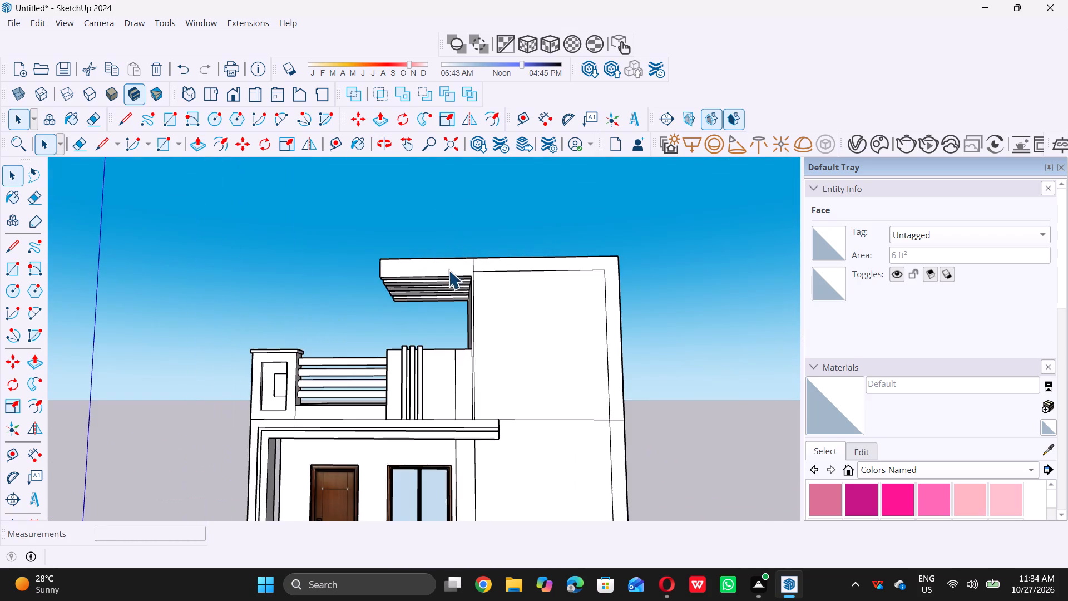
{"action": "middle_click_drag", "start_coordinate": [448, 260], "coordinate": [448, 240]}
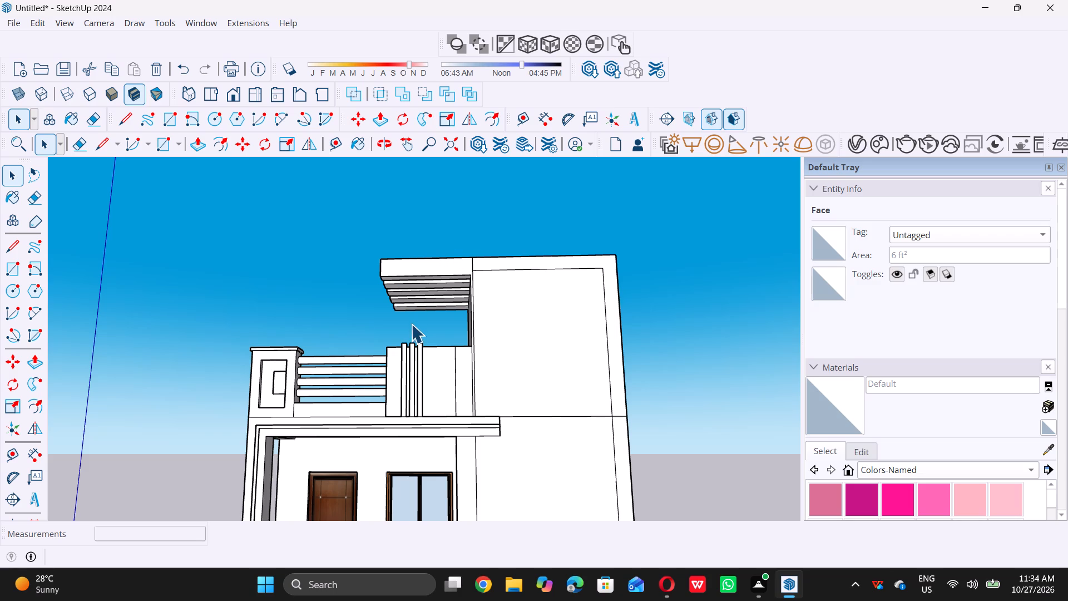
{"action": "middle_click_drag", "start_coordinate": [426, 310], "coordinate": [437, 216]}
{"action": "scroll", "coordinate": [461, 254], "scroll_direction": "up", "scroll_amount": 11}
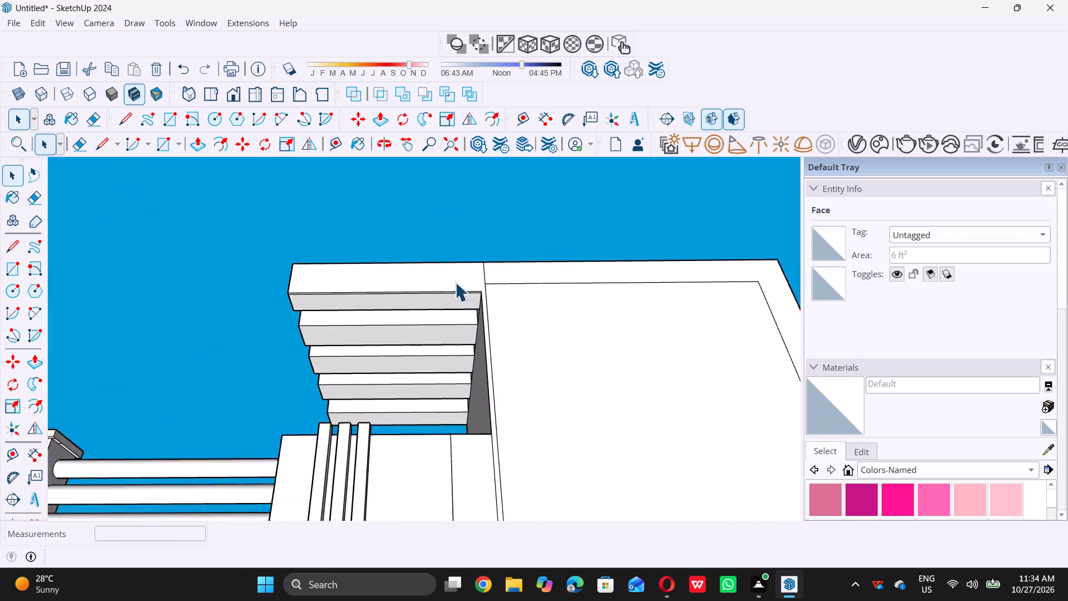
{"action": "middle_click_drag", "start_coordinate": [394, 317], "coordinate": [394, 290]}
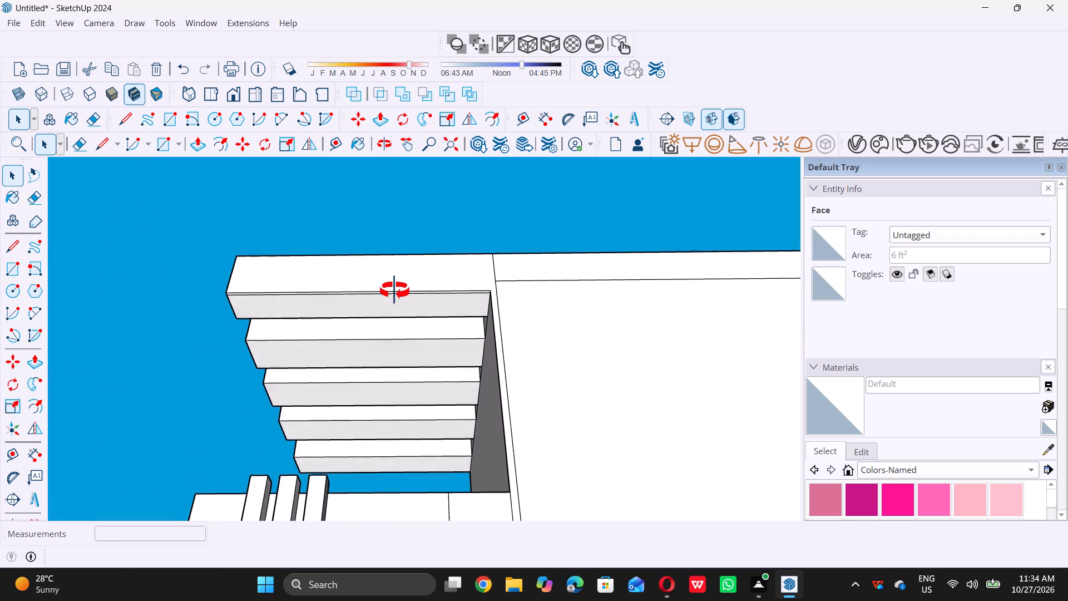
{"action": "middle_click_drag", "start_coordinate": [394, 290], "coordinate": [729, 543]}
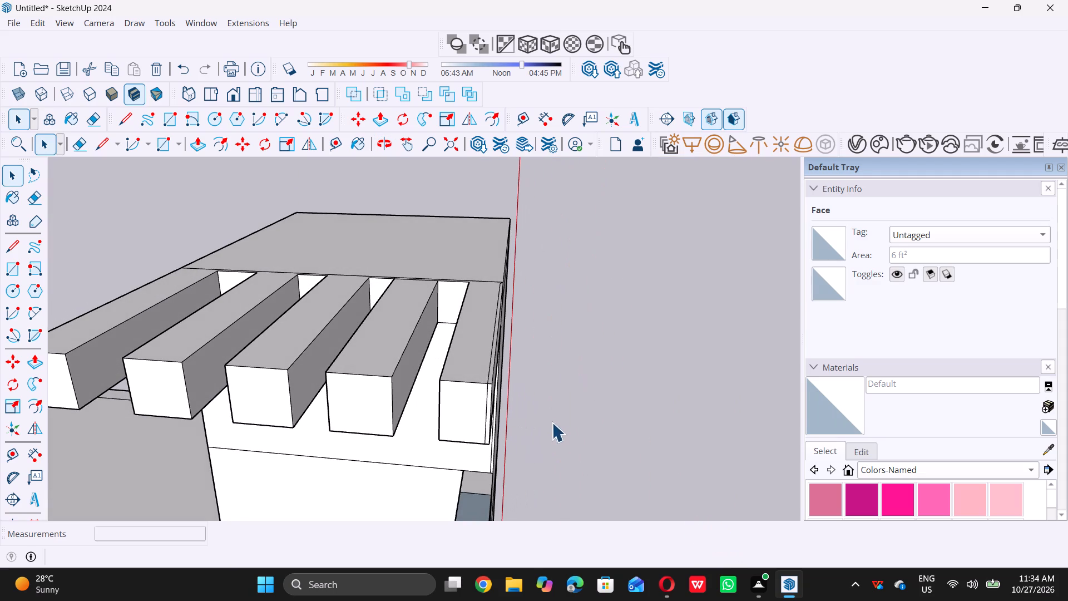
{"action": "middle_click_drag", "start_coordinate": [537, 413], "coordinate": [374, 311]}
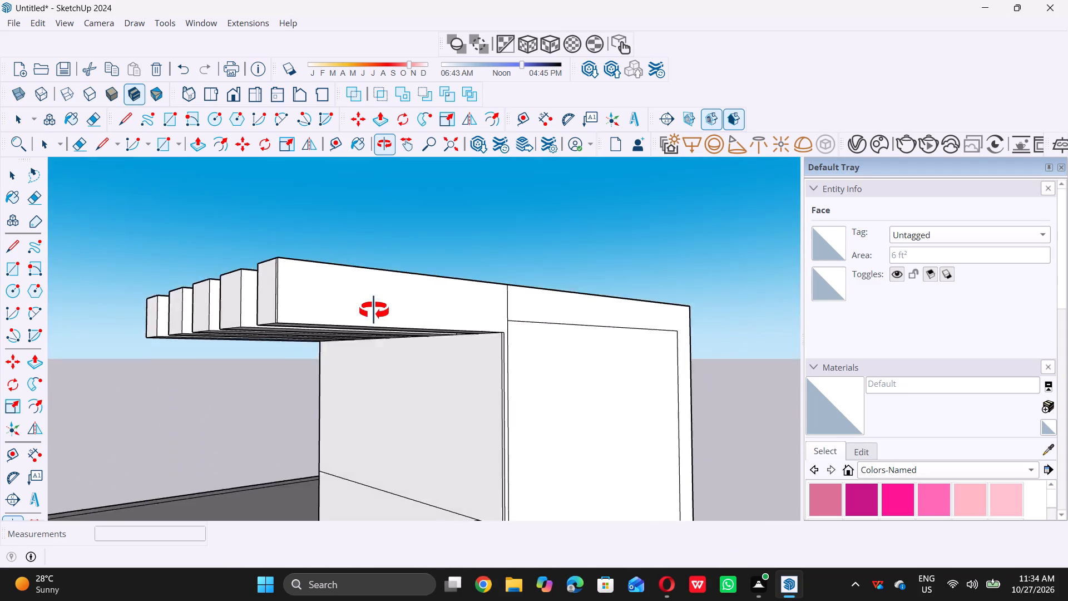
{"action": "middle_click_drag", "start_coordinate": [374, 311], "coordinate": [774, 492]}
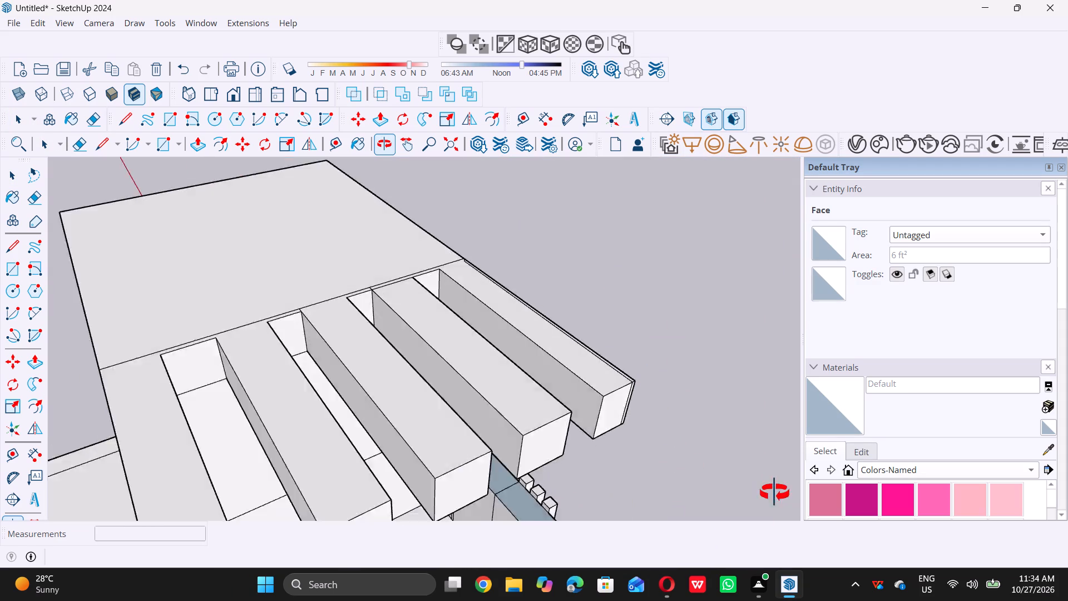
{"action": "middle_click_drag", "start_coordinate": [774, 492], "coordinate": [773, 505]}
{"action": "middle_click_drag", "start_coordinate": [550, 400], "coordinate": [644, 478]}
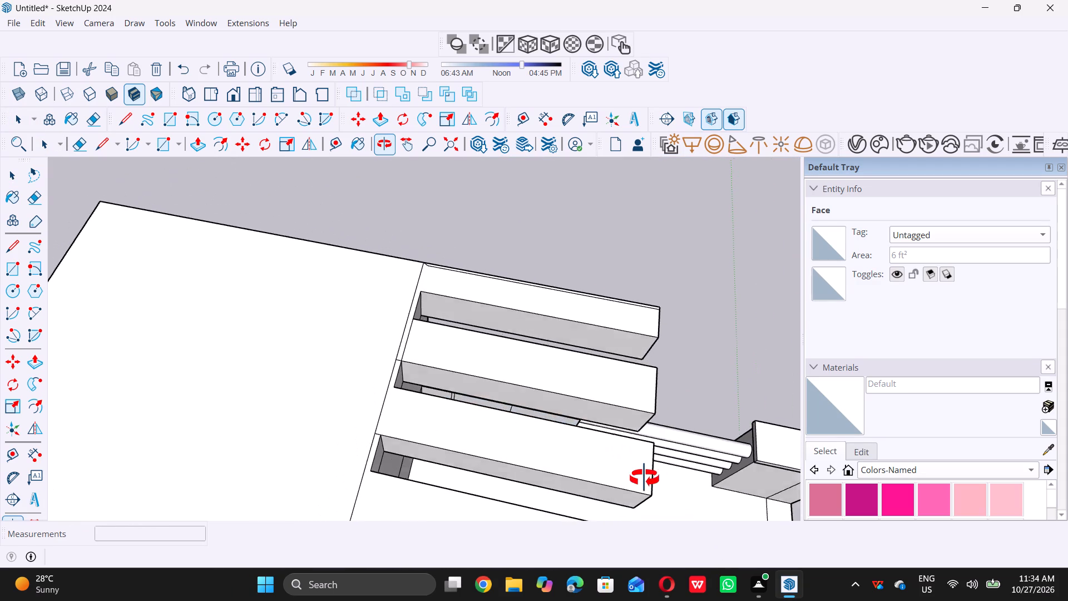
{"action": "middle_click_drag", "start_coordinate": [644, 478], "coordinate": [642, 473]}
{"action": "scroll", "coordinate": [472, 333], "scroll_direction": "down", "scroll_amount": 6}
{"action": "middle_click_drag", "start_coordinate": [425, 319], "coordinate": [437, 361]}
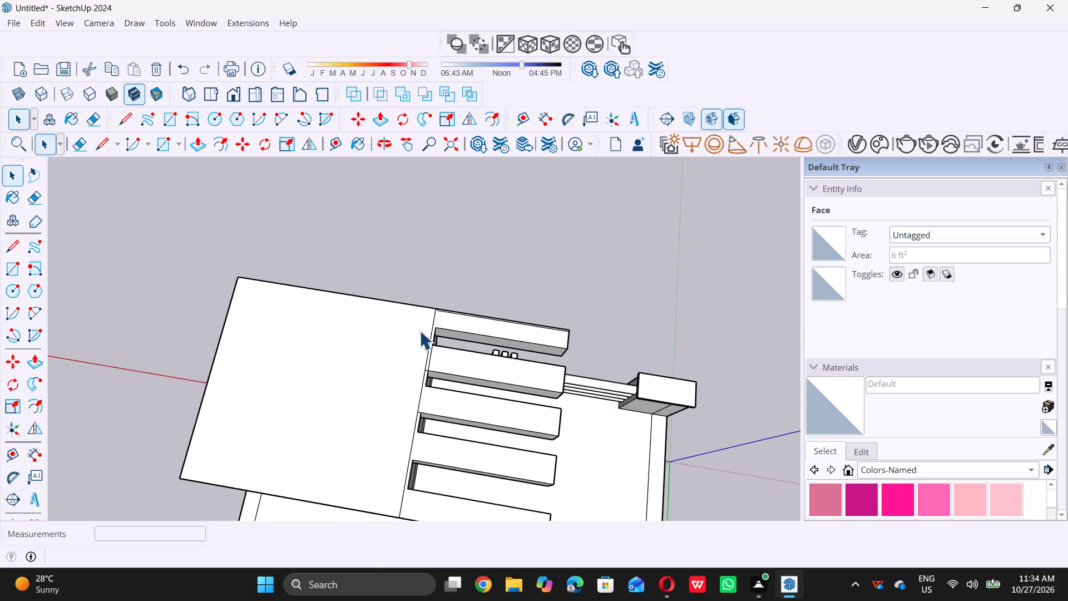
{"action": "scroll", "coordinate": [423, 333], "scroll_direction": "down", "scroll_amount": 5}
{"action": "middle_click_drag", "start_coordinate": [397, 369], "coordinate": [402, 399]}
{"action": "scroll", "coordinate": [431, 404], "scroll_direction": "up", "scroll_amount": 10}
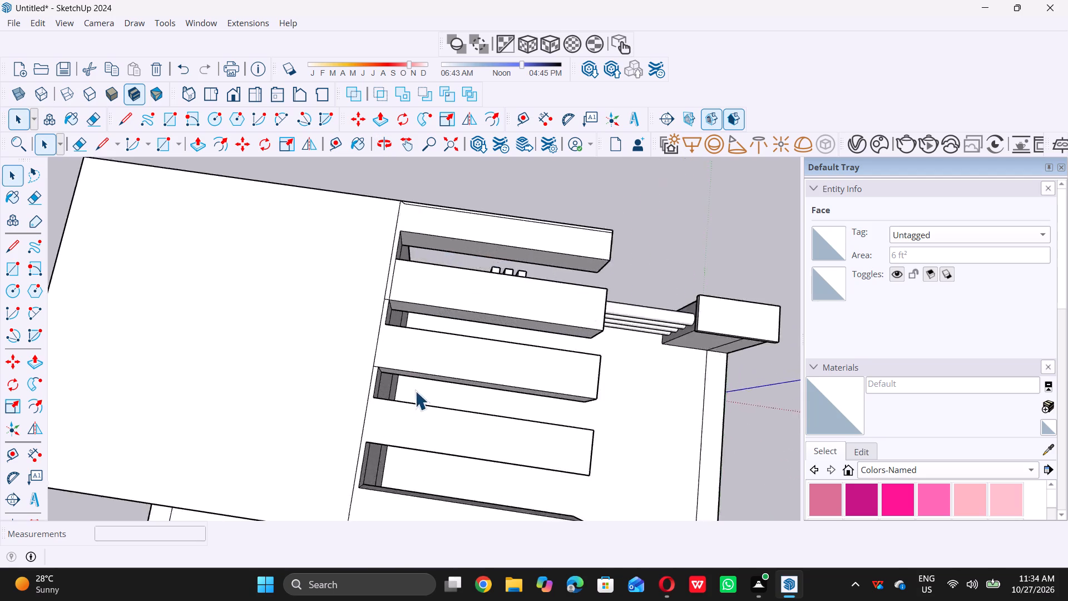
{"action": "scroll", "coordinate": [415, 391], "scroll_direction": "up", "scroll_amount": 6}
{"action": "scroll", "coordinate": [288, 462], "scroll_direction": "down", "scroll_amount": 6}
{"action": "middle_click_drag", "start_coordinate": [308, 471], "coordinate": [166, 334]}
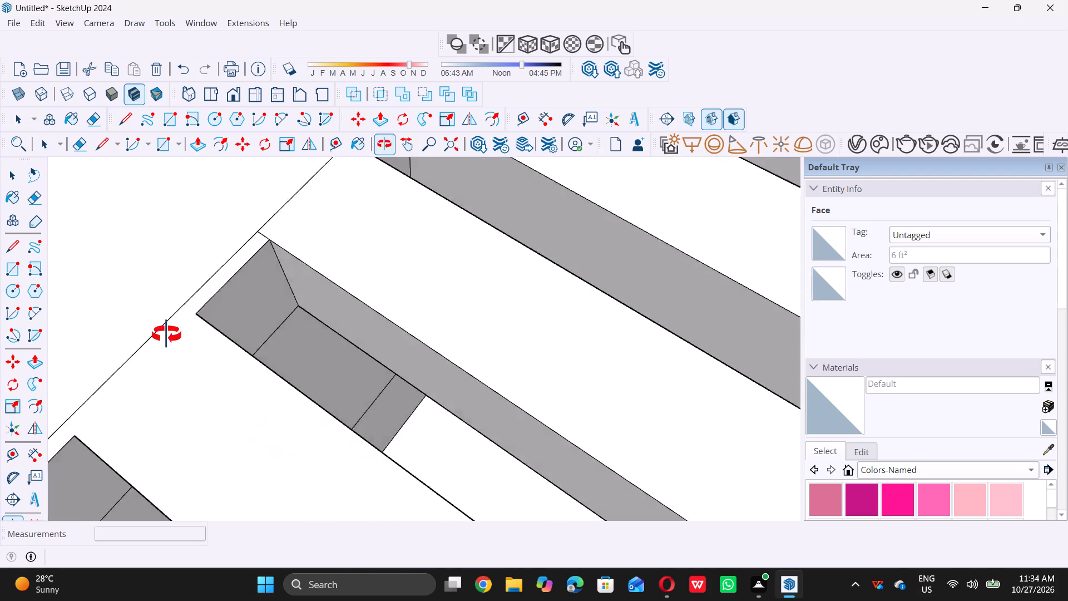
{"action": "middle_click_drag", "start_coordinate": [166, 334], "coordinate": [170, 305]}
{"action": "scroll", "coordinate": [280, 305], "scroll_direction": "down", "scroll_amount": 9}
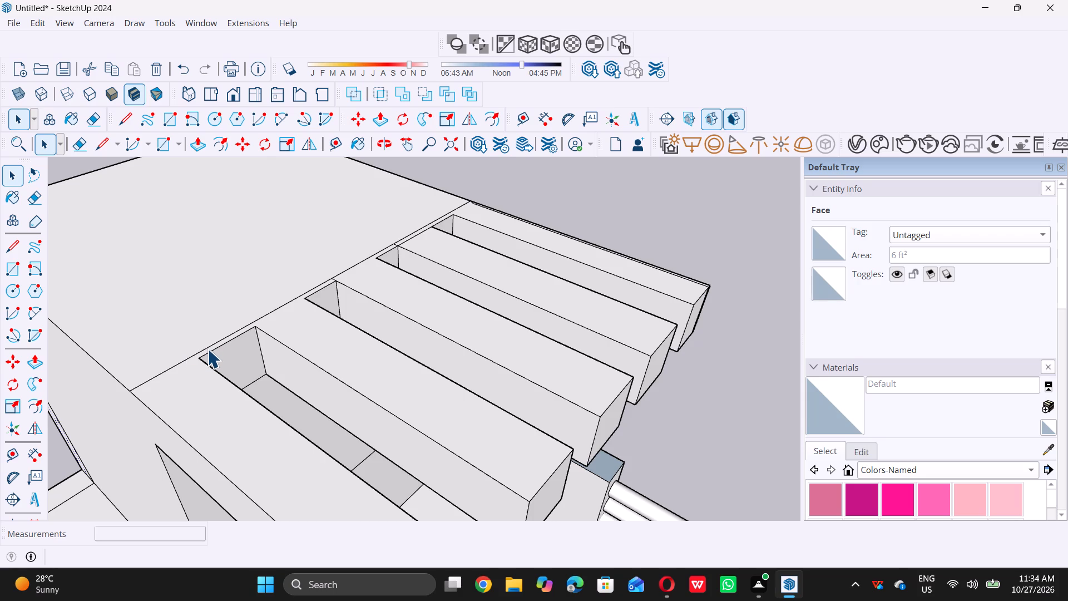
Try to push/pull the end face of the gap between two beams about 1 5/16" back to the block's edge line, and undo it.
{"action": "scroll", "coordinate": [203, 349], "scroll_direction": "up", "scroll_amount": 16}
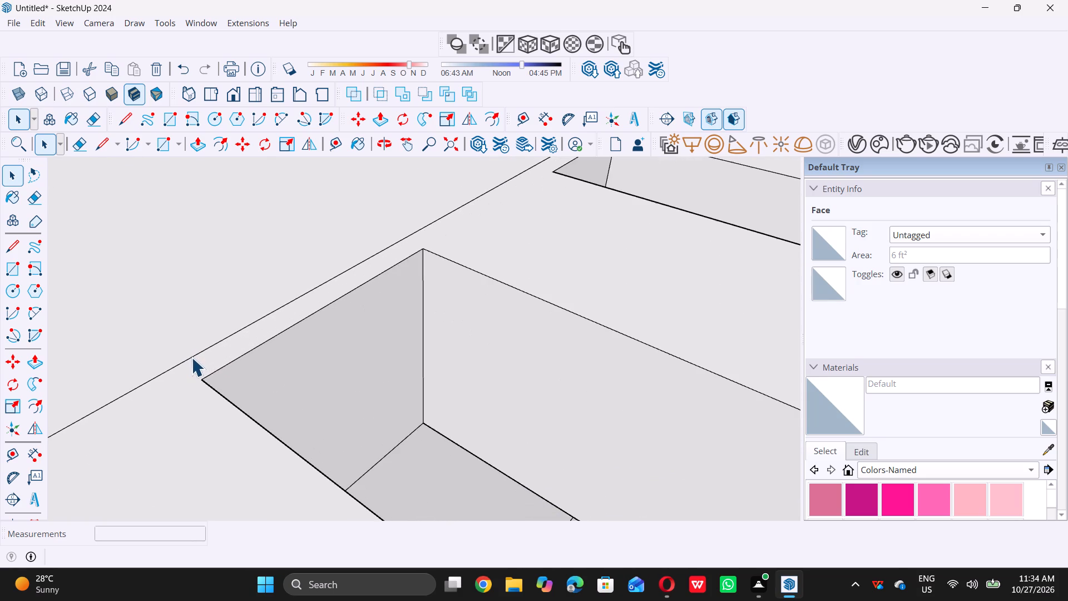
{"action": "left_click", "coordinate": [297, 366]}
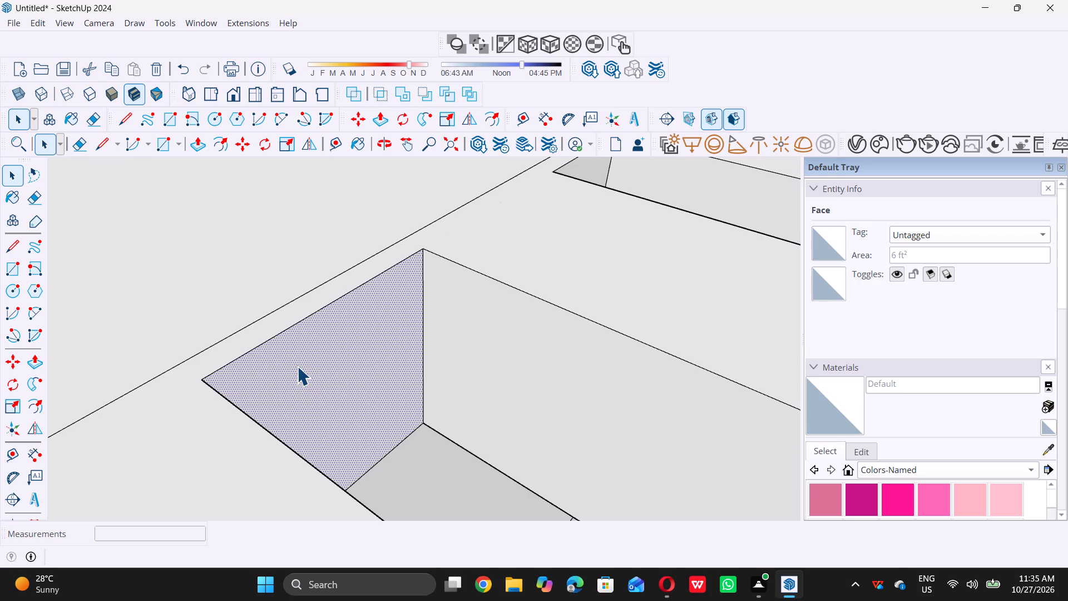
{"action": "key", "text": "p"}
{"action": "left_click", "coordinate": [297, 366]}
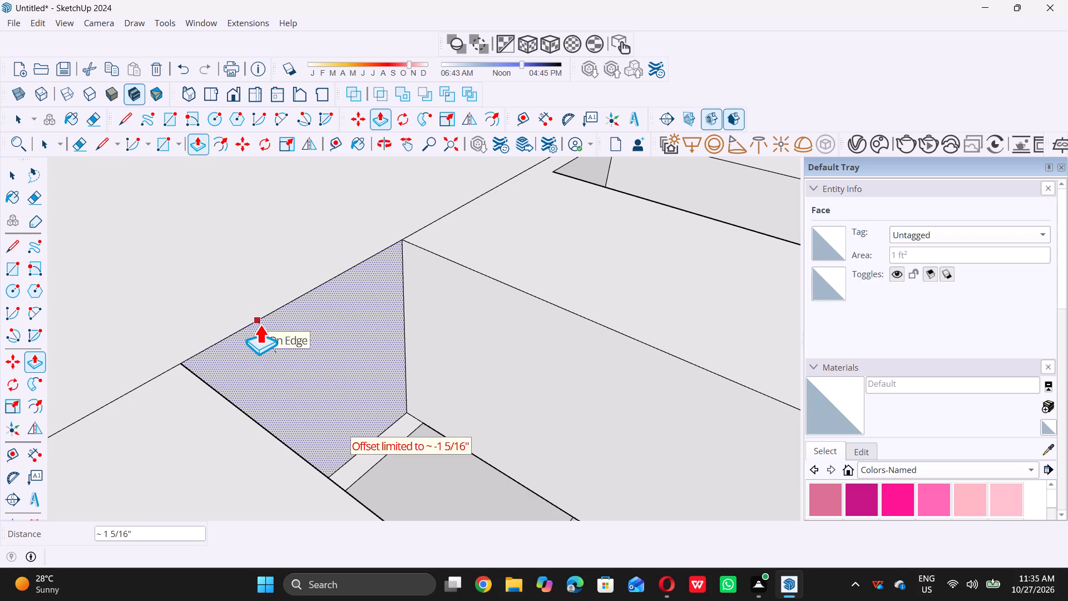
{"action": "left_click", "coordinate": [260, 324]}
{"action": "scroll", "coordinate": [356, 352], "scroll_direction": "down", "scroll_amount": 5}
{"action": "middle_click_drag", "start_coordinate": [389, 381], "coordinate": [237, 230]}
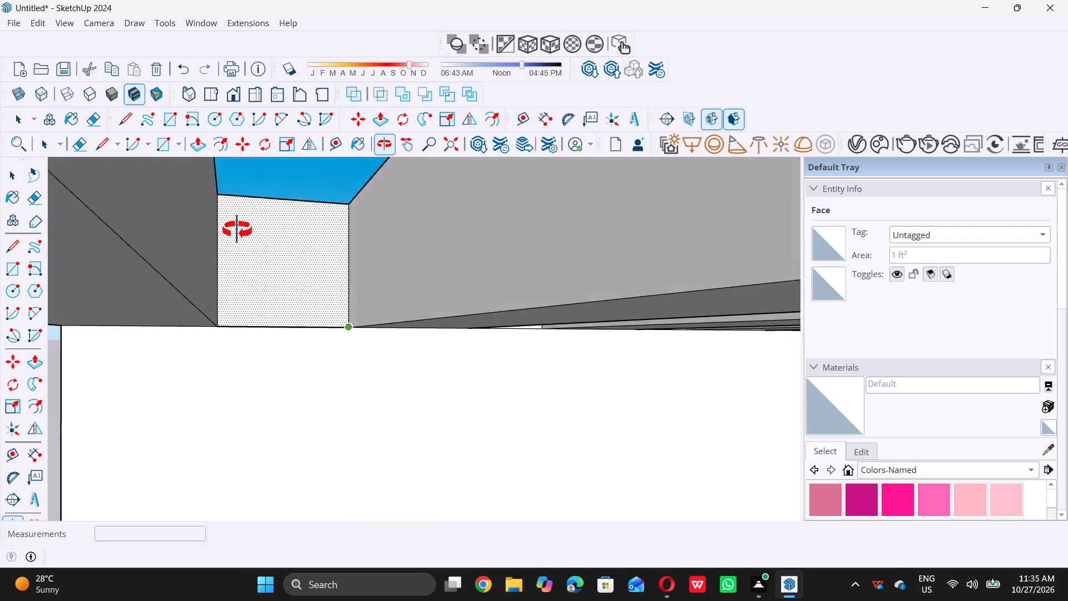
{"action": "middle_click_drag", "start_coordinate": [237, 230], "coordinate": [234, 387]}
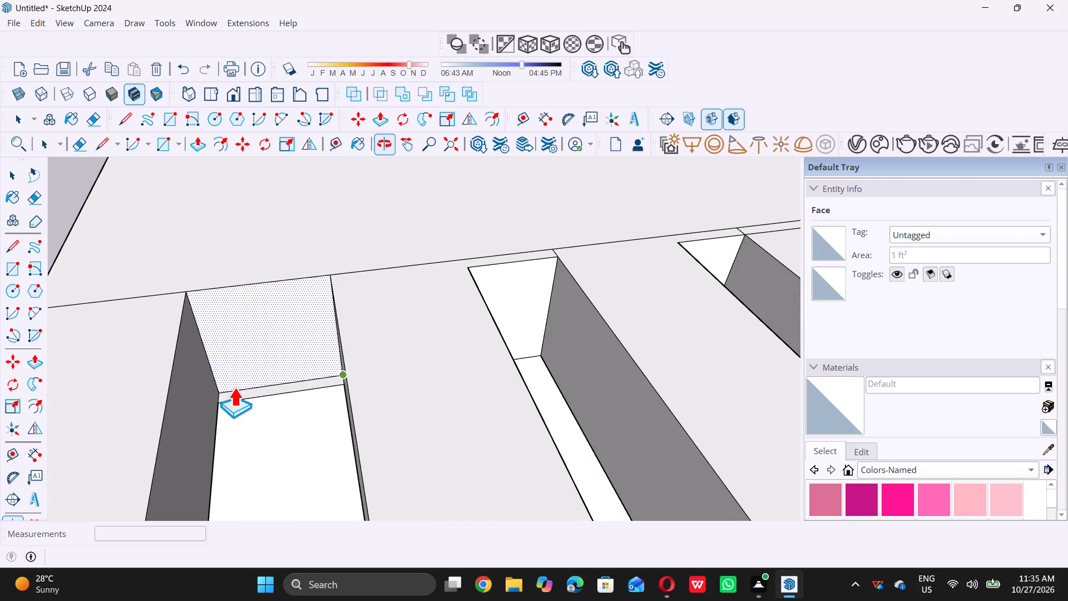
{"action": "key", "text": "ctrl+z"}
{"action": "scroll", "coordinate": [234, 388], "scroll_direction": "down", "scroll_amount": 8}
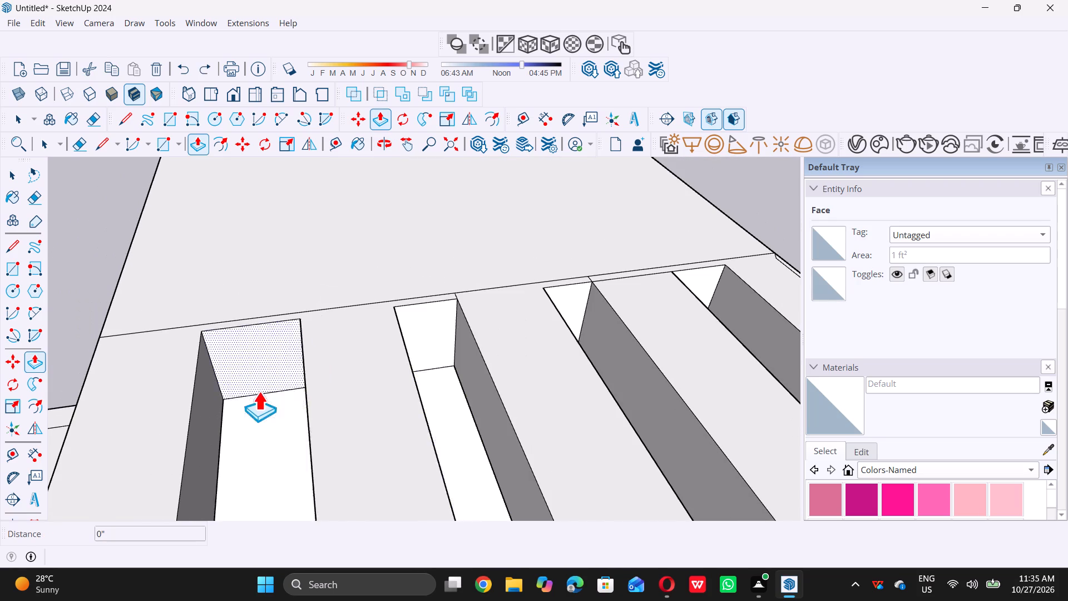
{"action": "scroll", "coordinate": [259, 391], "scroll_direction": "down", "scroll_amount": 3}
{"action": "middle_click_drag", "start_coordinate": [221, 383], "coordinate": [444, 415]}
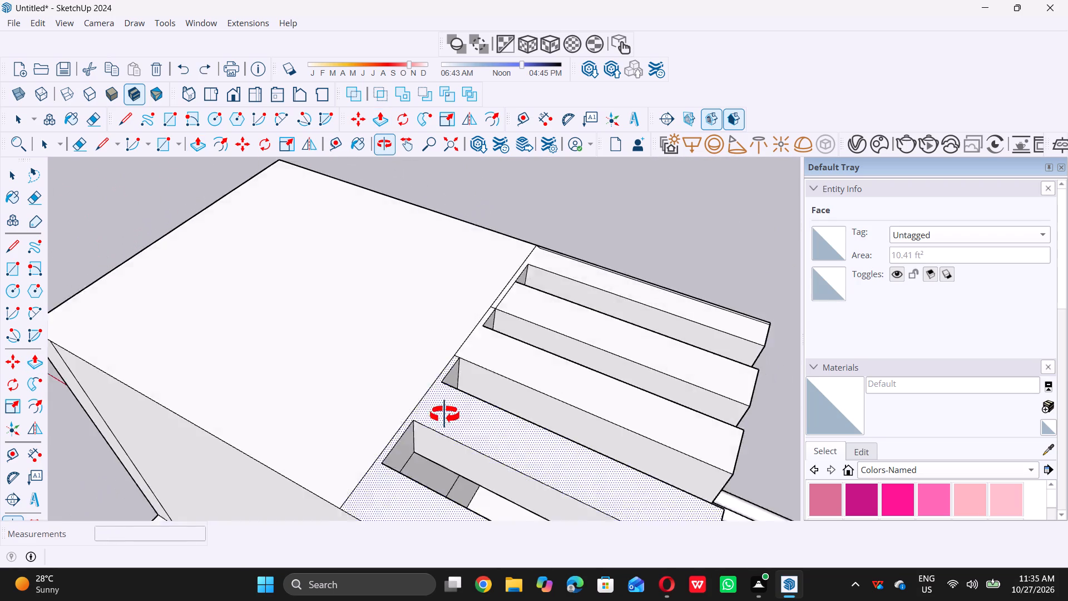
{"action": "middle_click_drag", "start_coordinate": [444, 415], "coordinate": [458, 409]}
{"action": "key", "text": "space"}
Place a guide line across the beams, parallel to the block's top seam line and 1' out from it.
{"action": "scroll", "coordinate": [440, 349], "scroll_direction": "down", "scroll_amount": 5}
{"action": "middle_click_drag", "start_coordinate": [432, 346], "coordinate": [436, 369]}
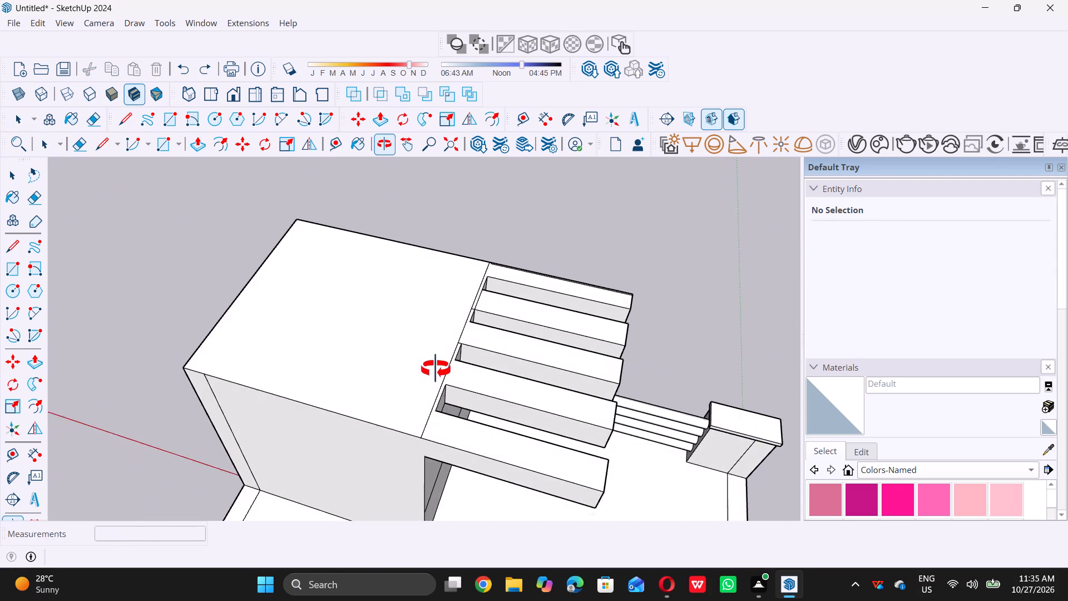
{"action": "middle_click_drag", "start_coordinate": [436, 369], "coordinate": [438, 372]}
{"action": "scroll", "coordinate": [446, 375], "scroll_direction": "up", "scroll_amount": 5}
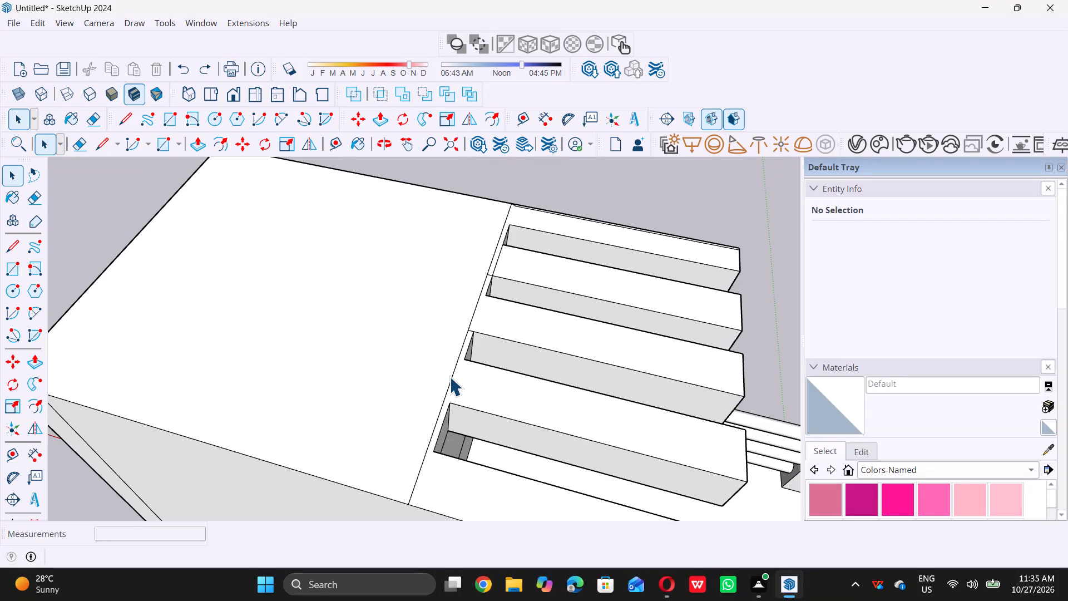
{"action": "key", "text": "t"}
{"action": "left_click", "coordinate": [461, 344]}
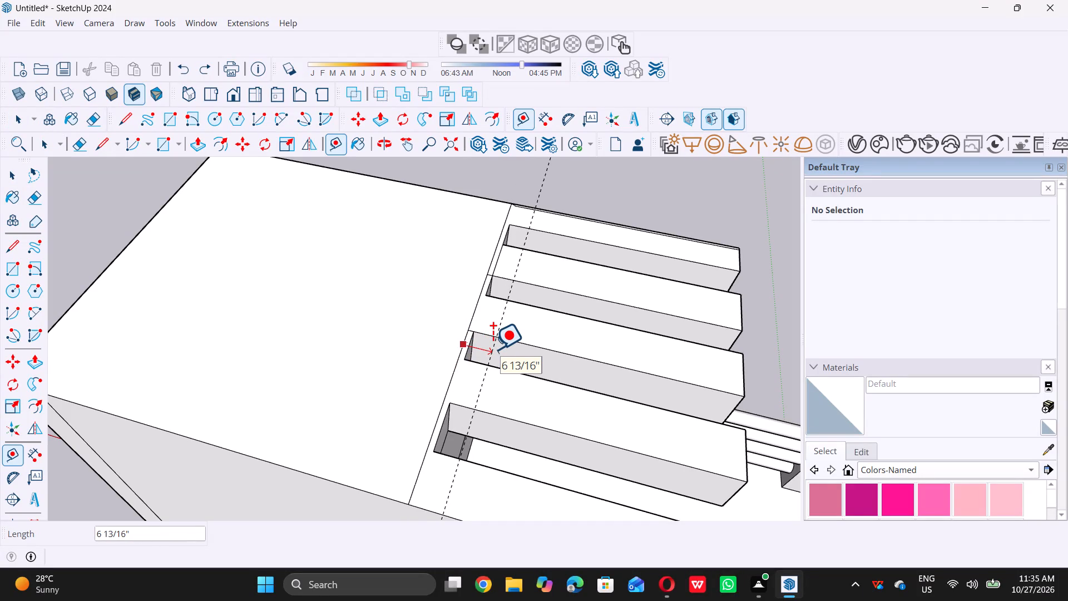
{"action": "type", "text": "1'"}
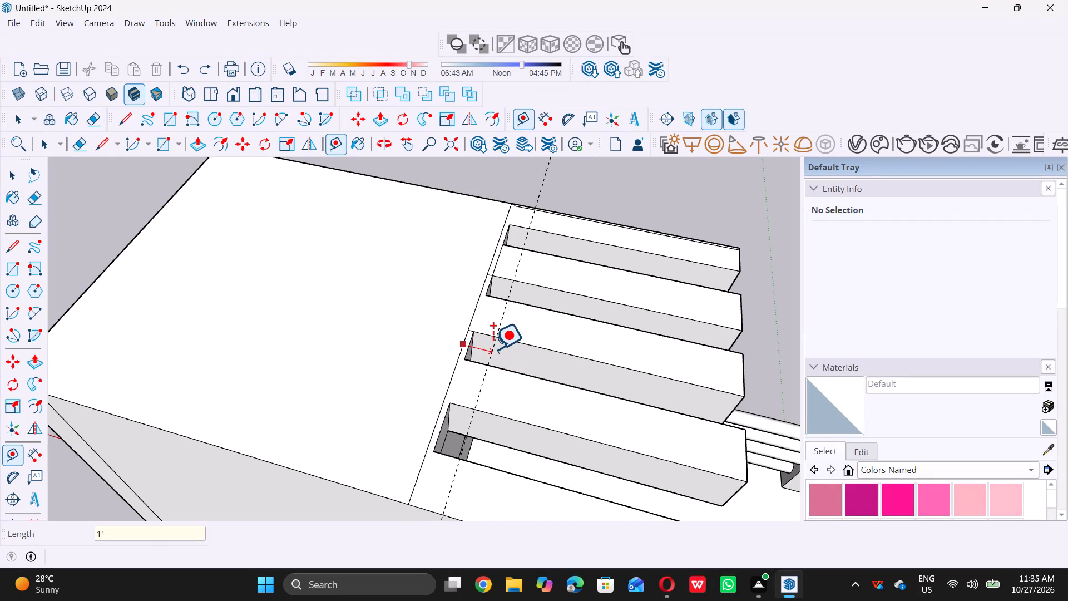
{"action": "key", "text": "Return"}
{"action": "key", "text": "space"}
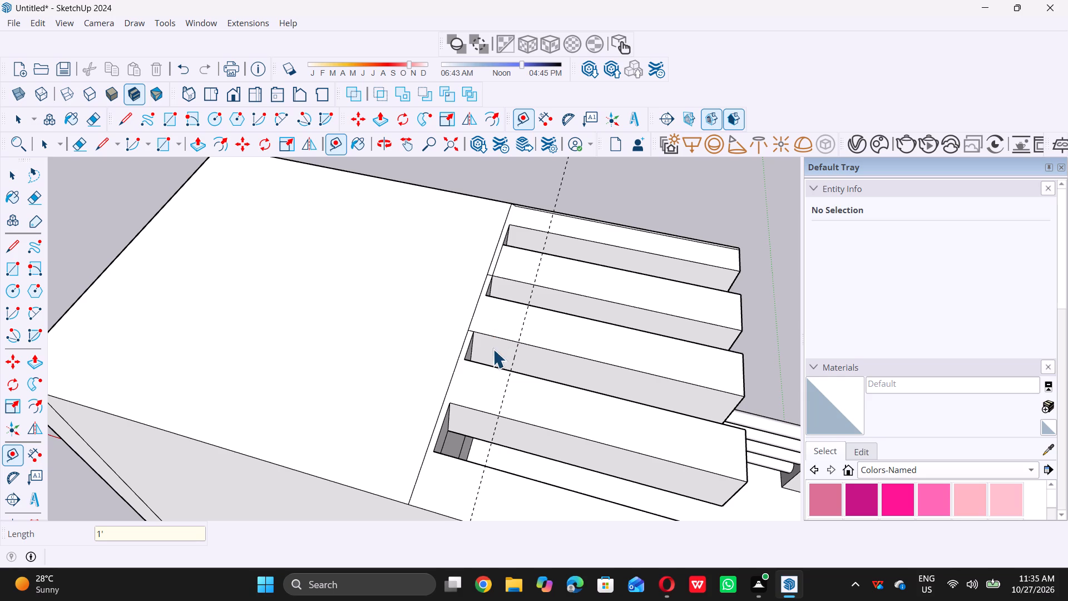
Draw a 1' vertical line at the guide down the inner side face of the end beam farthest from the railing.
{"action": "scroll", "coordinate": [483, 331], "scroll_direction": "down", "scroll_amount": 5}
{"action": "middle_click_drag", "start_coordinate": [448, 346], "coordinate": [416, 305]}
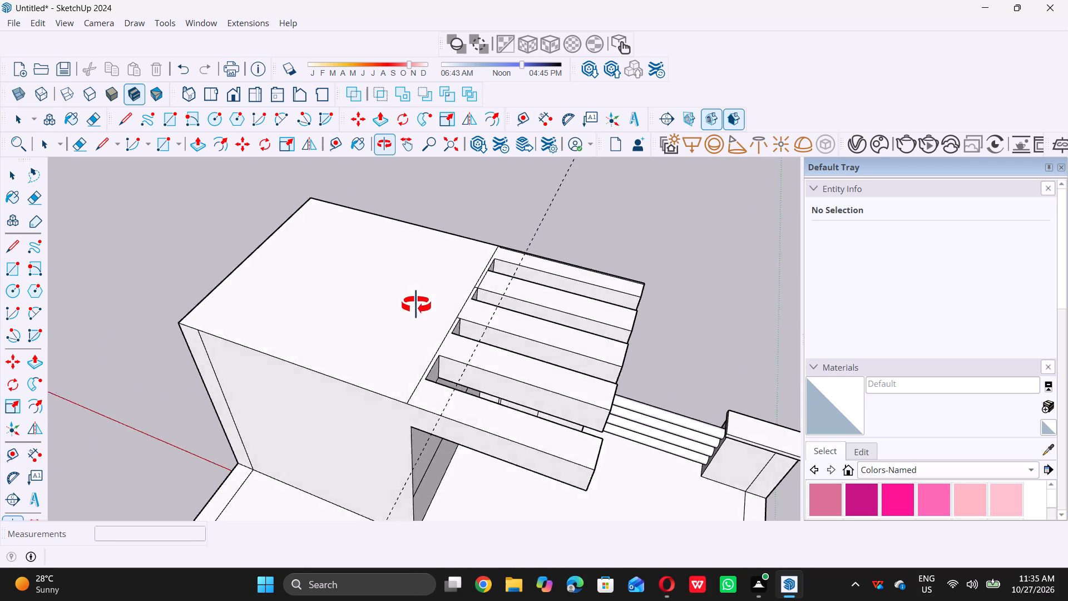
{"action": "middle_click_drag", "start_coordinate": [416, 305], "coordinate": [66, 303]}
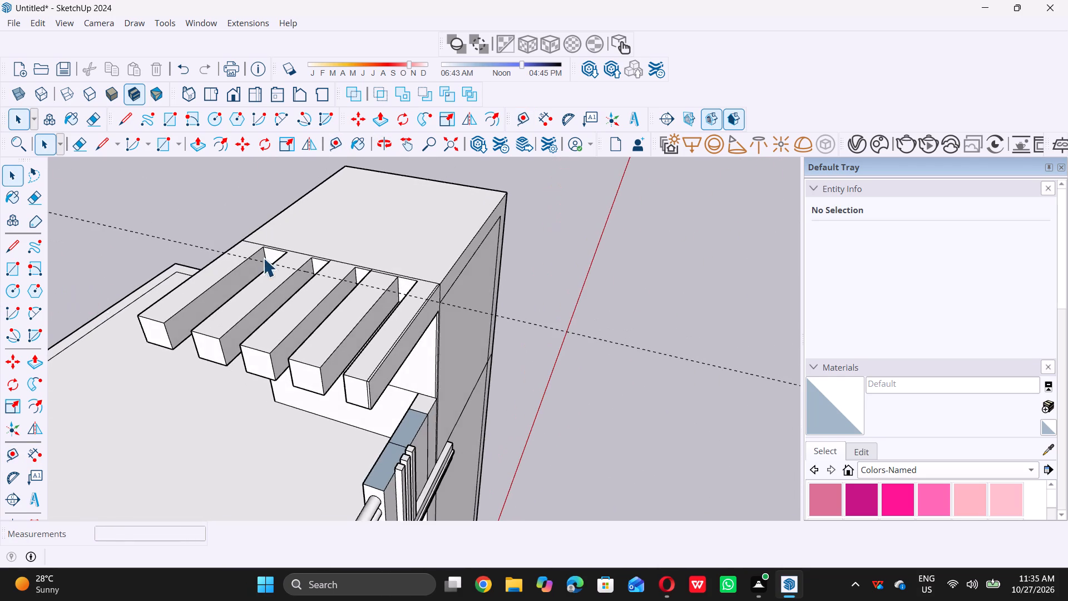
{"action": "scroll", "coordinate": [270, 244], "scroll_direction": "up", "scroll_amount": 14}
{"action": "middle_click_drag", "start_coordinate": [227, 292], "coordinate": [243, 277]}
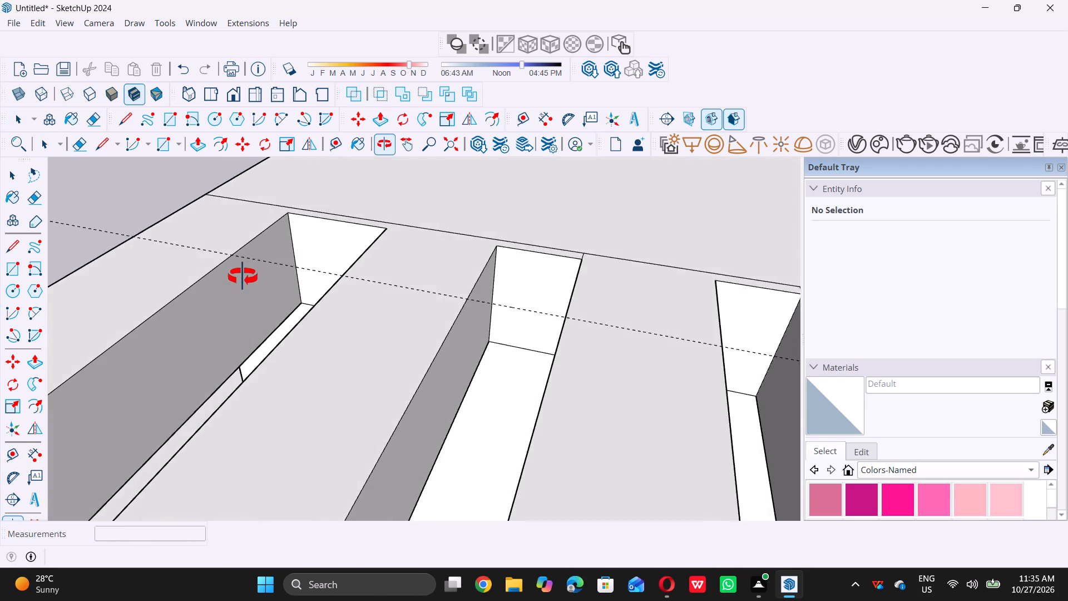
{"action": "middle_click_drag", "start_coordinate": [243, 277], "coordinate": [251, 252]}
{"action": "scroll", "coordinate": [231, 274], "scroll_direction": "up", "scroll_amount": 3}
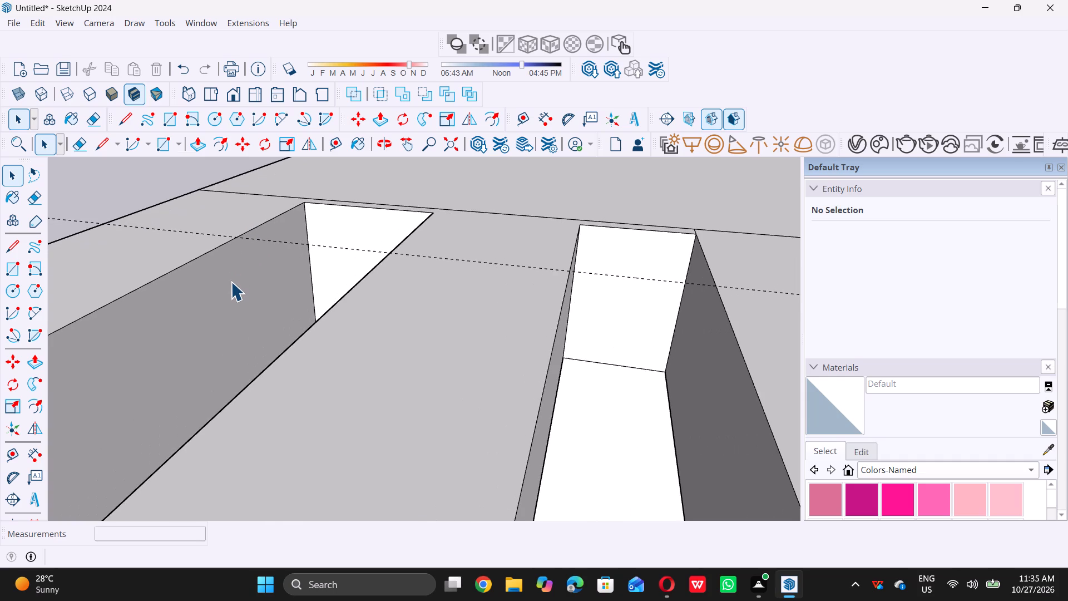
{"action": "scroll", "coordinate": [233, 285], "scroll_direction": "up", "scroll_amount": 3}
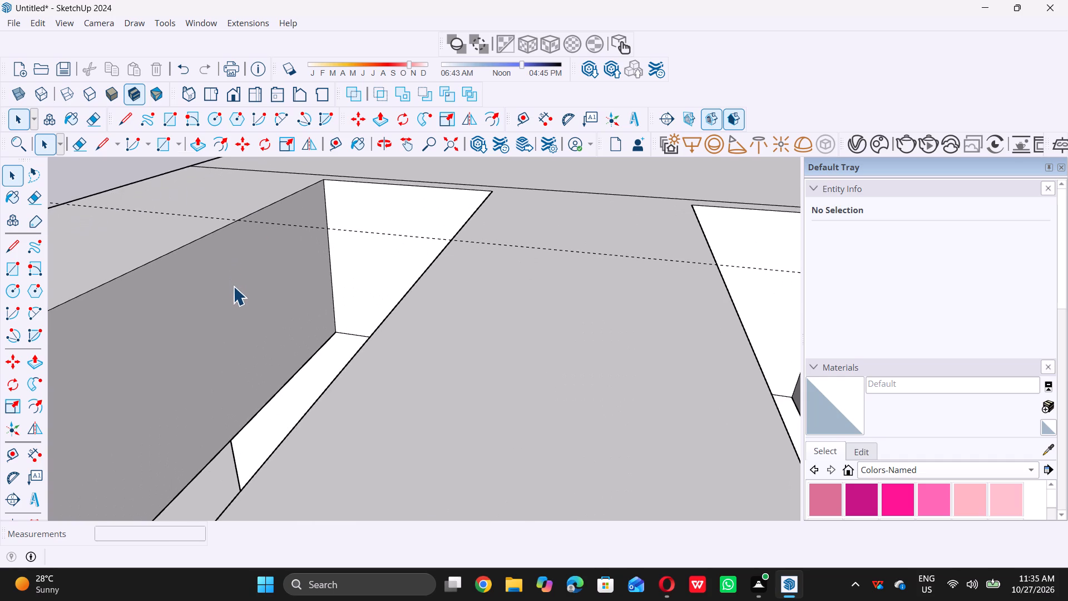
{"action": "key", "text": "l"}
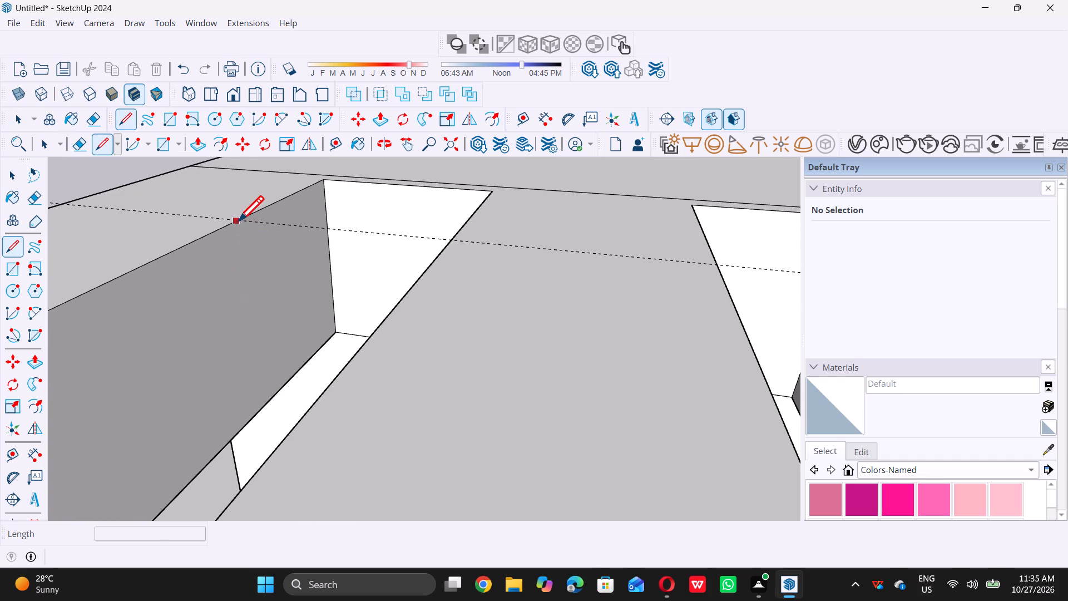
{"action": "left_click", "coordinate": [239, 219]}
{"action": "left_click", "coordinate": [264, 410]}
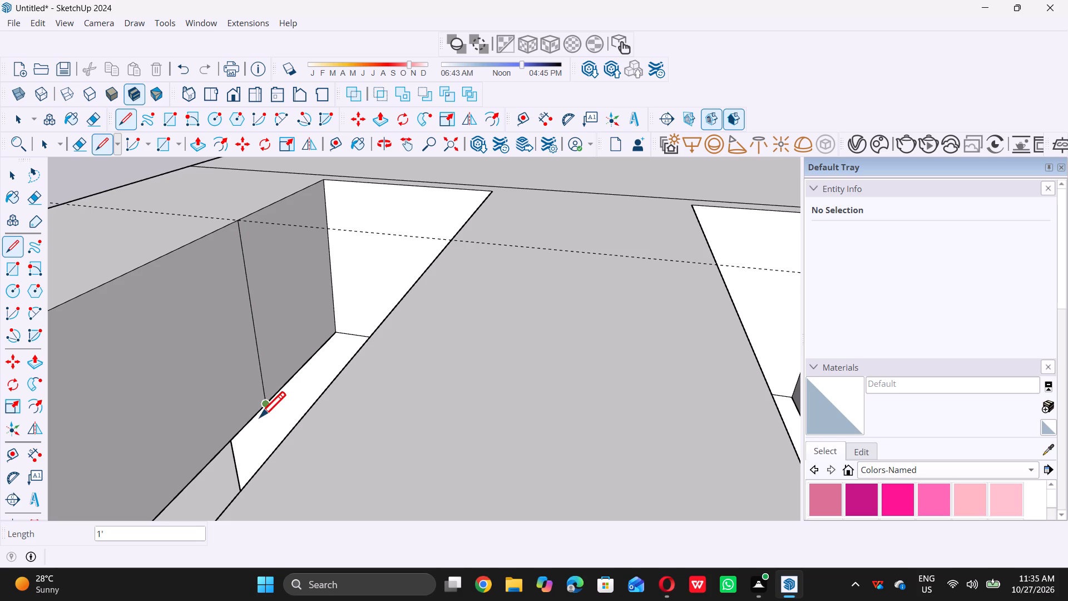
{"action": "key", "text": "space"}
Draw a 1' vertical line at the guide down the matching side face of the second beam.
{"action": "scroll", "coordinate": [263, 428], "scroll_direction": "down", "scroll_amount": 5}
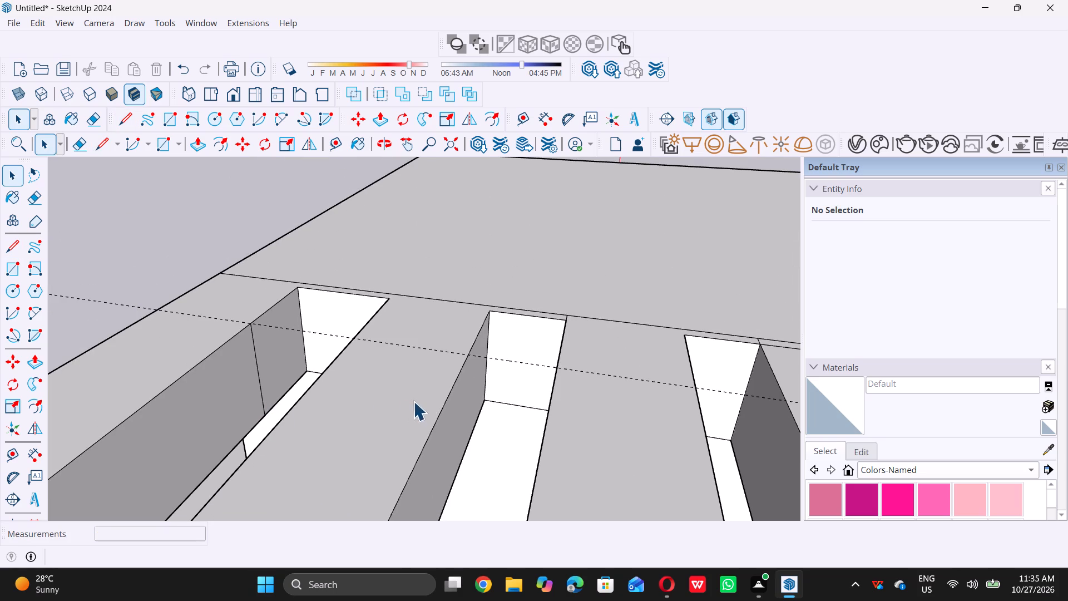
{"action": "middle_click_drag", "start_coordinate": [424, 401], "coordinate": [175, 406]}
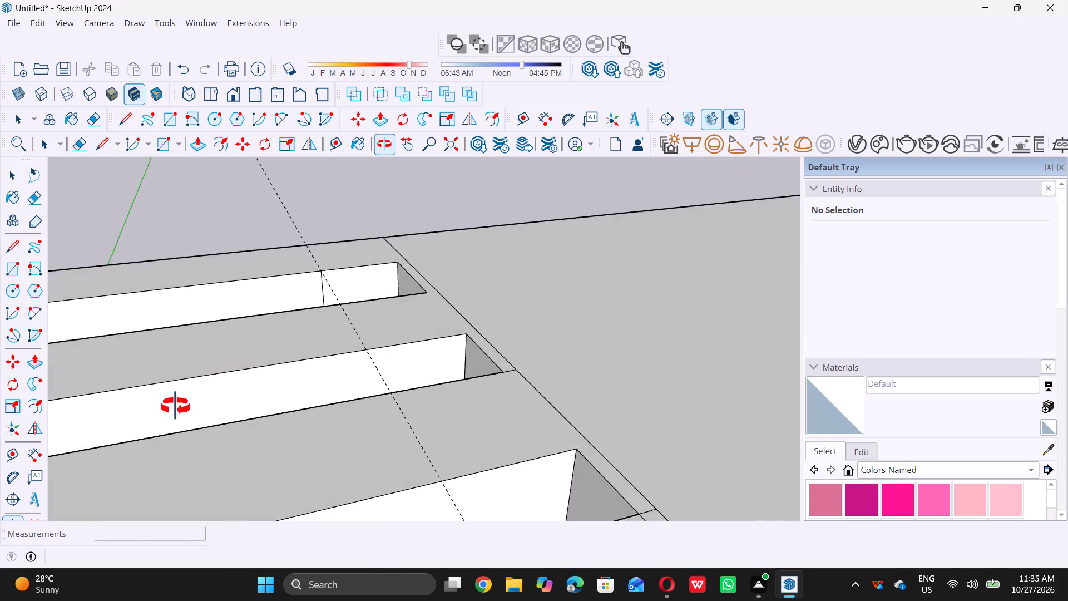
{"action": "middle_click_drag", "start_coordinate": [175, 406], "coordinate": [329, 331]}
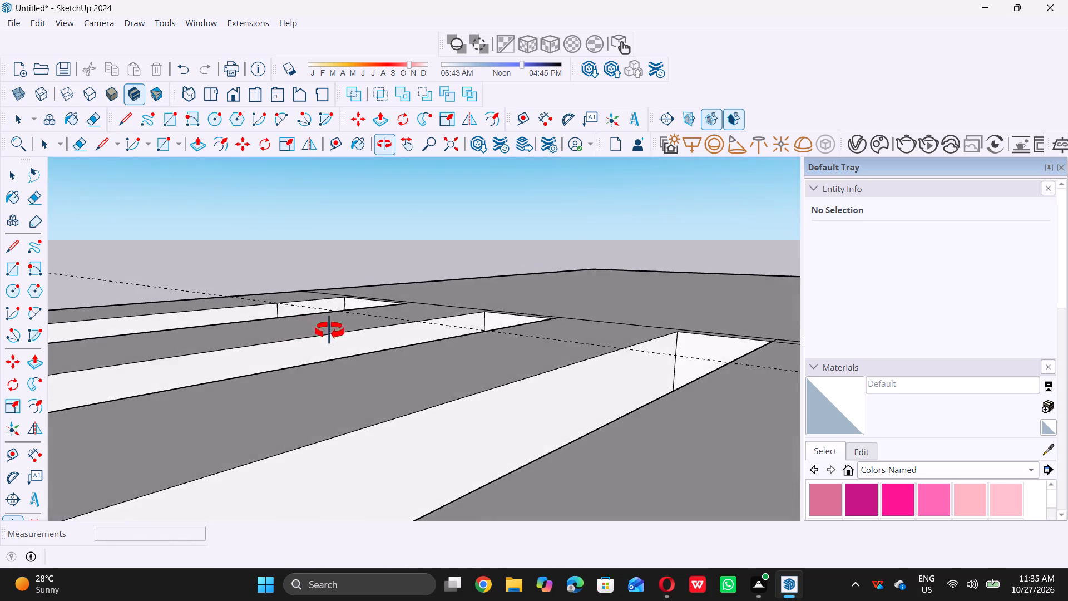
{"action": "middle_click_drag", "start_coordinate": [329, 331], "coordinate": [429, 319]}
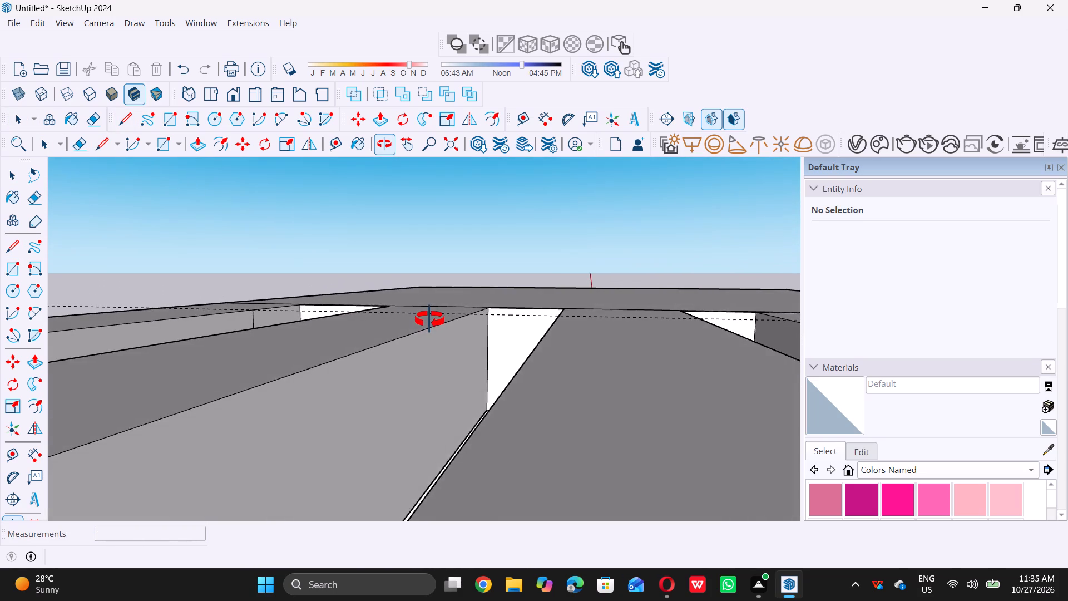
{"action": "middle_click_drag", "start_coordinate": [429, 319], "coordinate": [349, 428]}
{"action": "scroll", "coordinate": [387, 398], "scroll_direction": "down", "scroll_amount": 4}
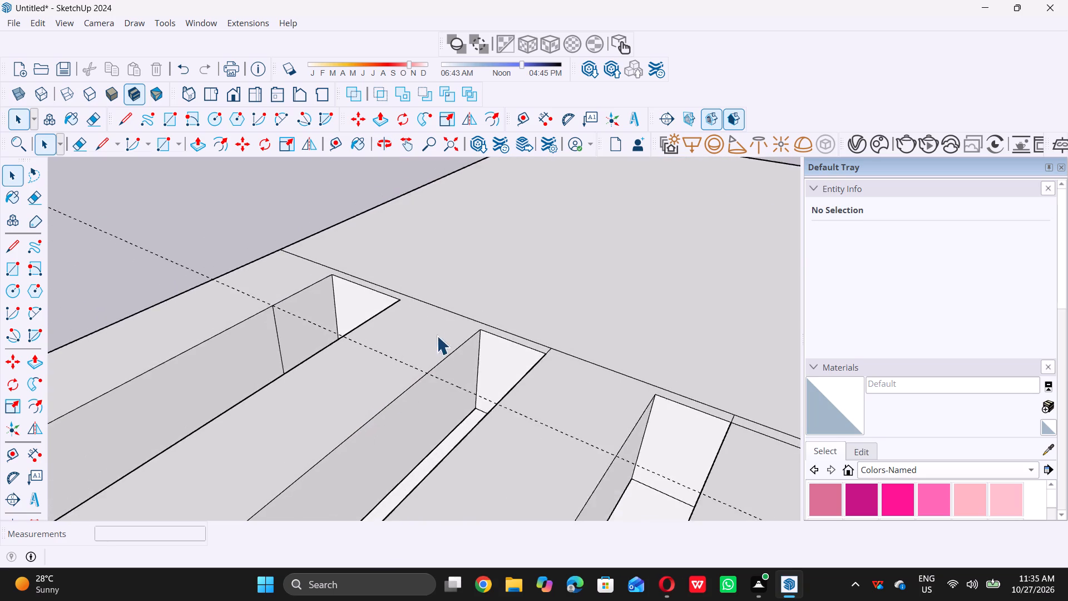
{"action": "scroll", "coordinate": [437, 336], "scroll_direction": "down", "scroll_amount": 6}
{"action": "middle_click_drag", "start_coordinate": [417, 376], "coordinate": [421, 422]}
{"action": "scroll", "coordinate": [441, 405], "scroll_direction": "up", "scroll_amount": 6}
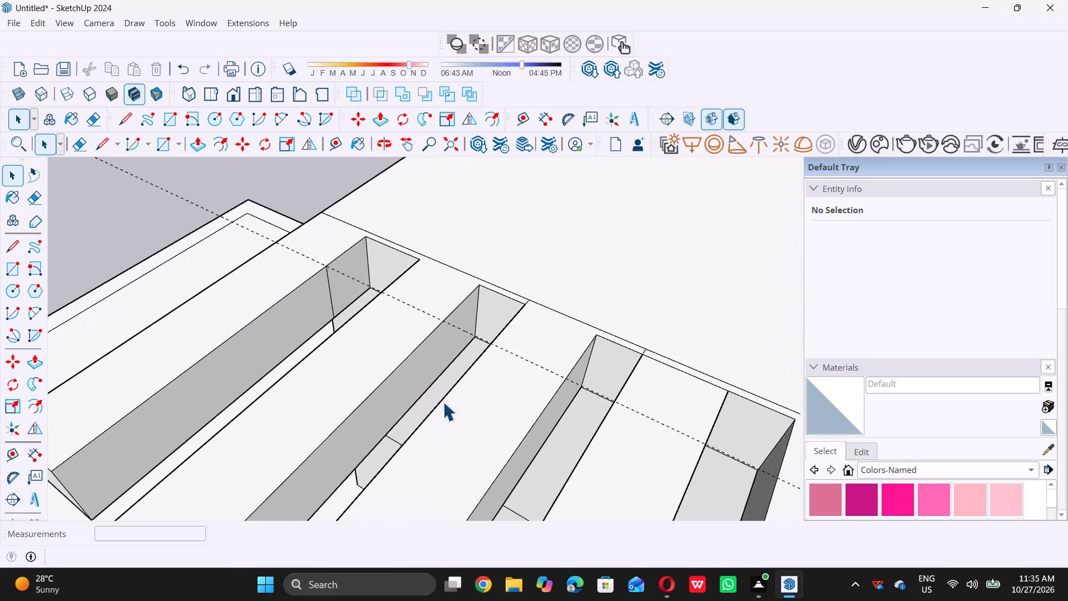
{"action": "key", "text": "l"}
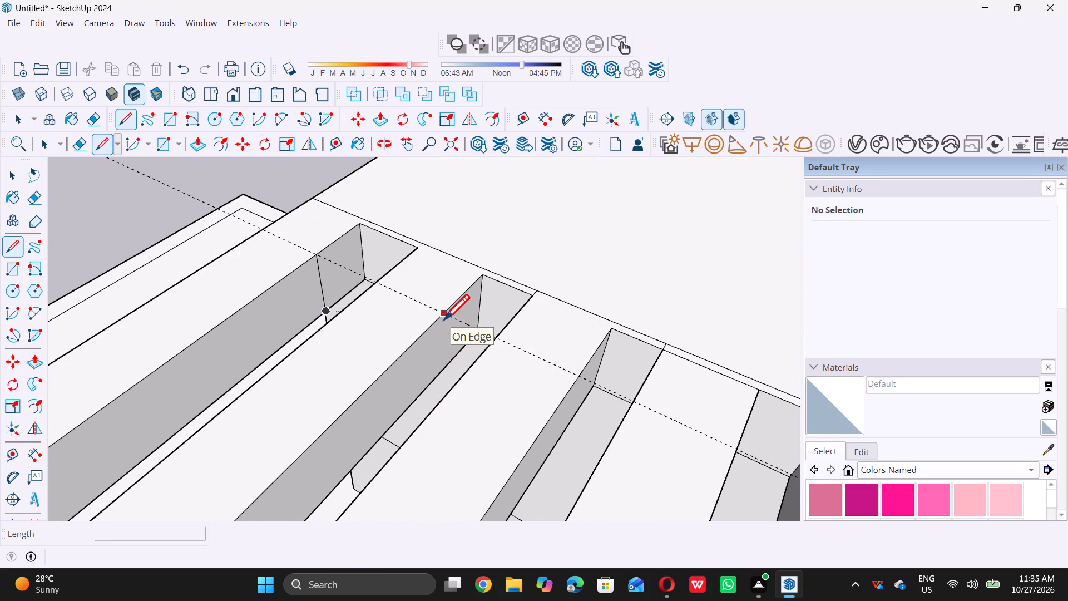
{"action": "left_click", "coordinate": [444, 319]}
{"action": "left_click", "coordinate": [442, 372]}
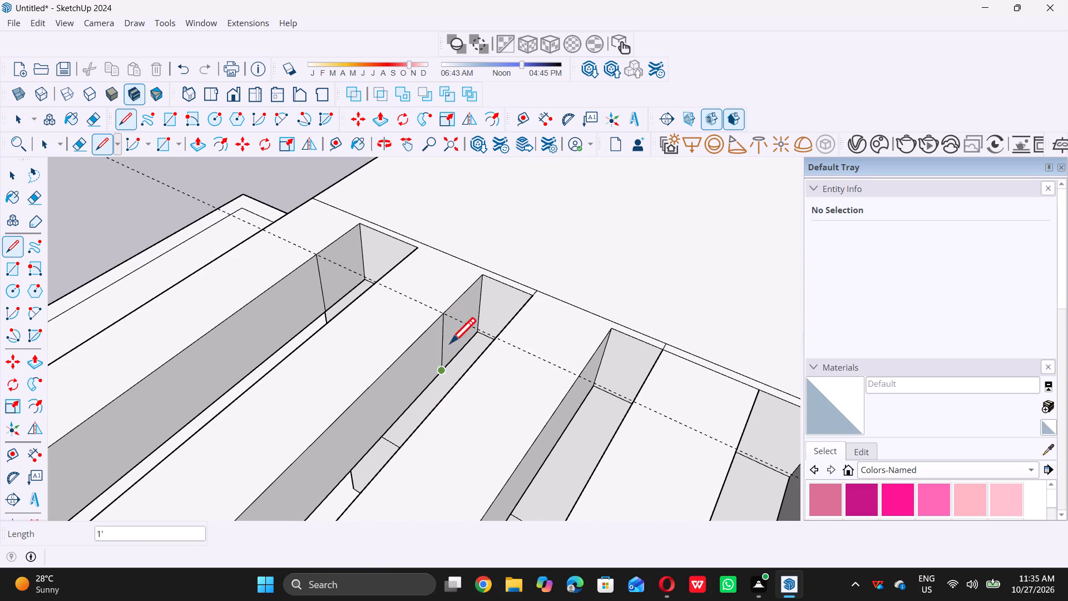
Draw 1' vertical lines at the guide down the matching side faces of the third and fourth beams.
{"action": "scroll", "coordinate": [450, 337], "scroll_direction": "down", "scroll_amount": 5}
{"action": "scroll", "coordinate": [546, 406], "scroll_direction": "up", "scroll_amount": 9}
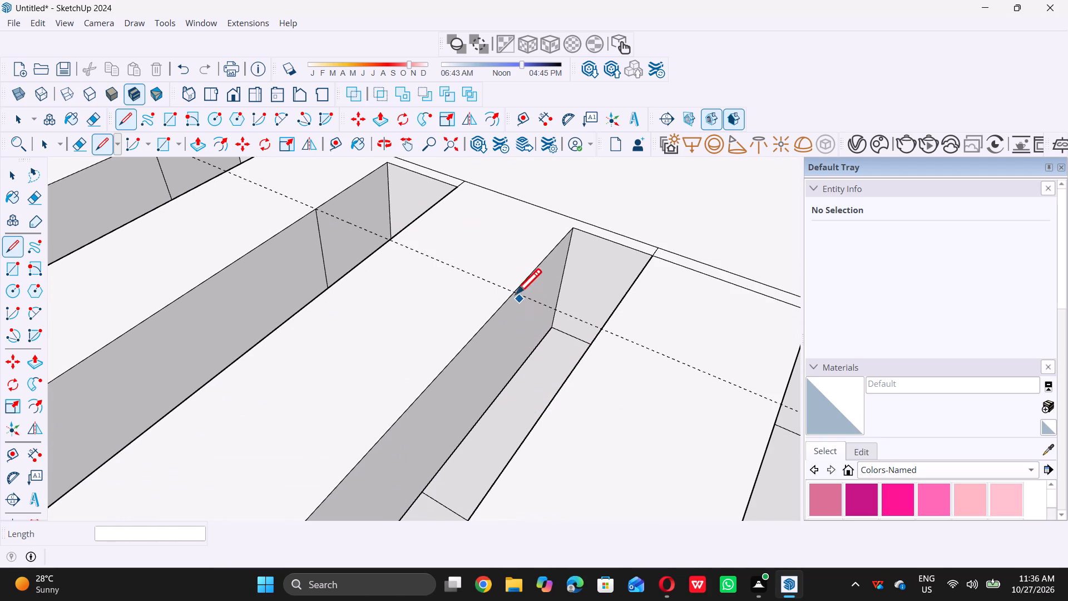
{"action": "left_click", "coordinate": [512, 292]}
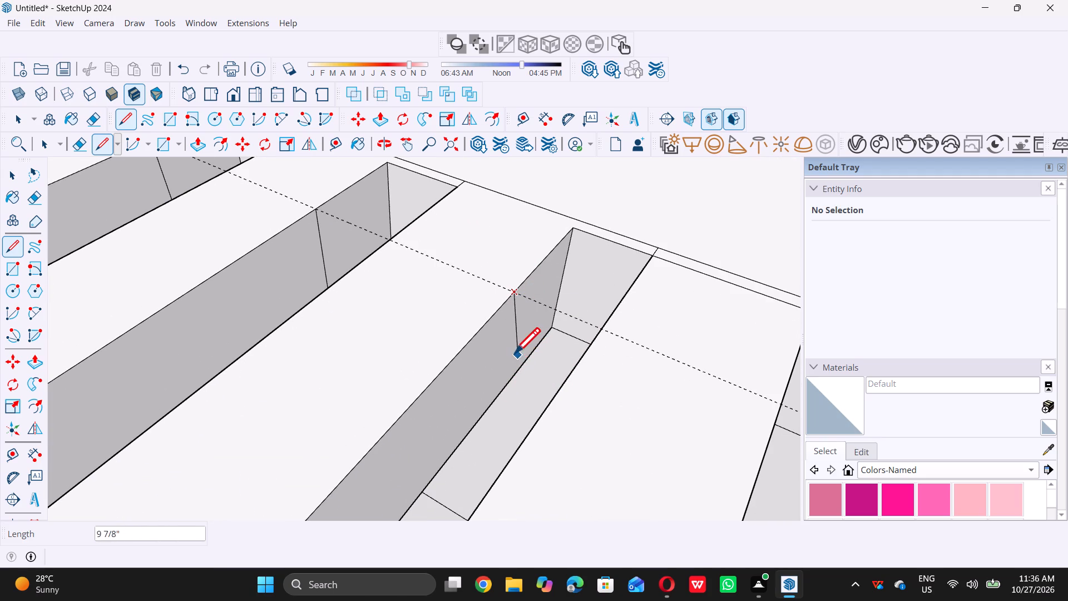
{"action": "double_click", "coordinate": [498, 394]}
{"action": "scroll", "coordinate": [468, 369], "scroll_direction": "down", "scroll_amount": 9}
{"action": "middle_click_drag", "start_coordinate": [453, 356], "coordinate": [441, 336]}
{"action": "scroll", "coordinate": [442, 329], "scroll_direction": "down", "scroll_amount": 3}
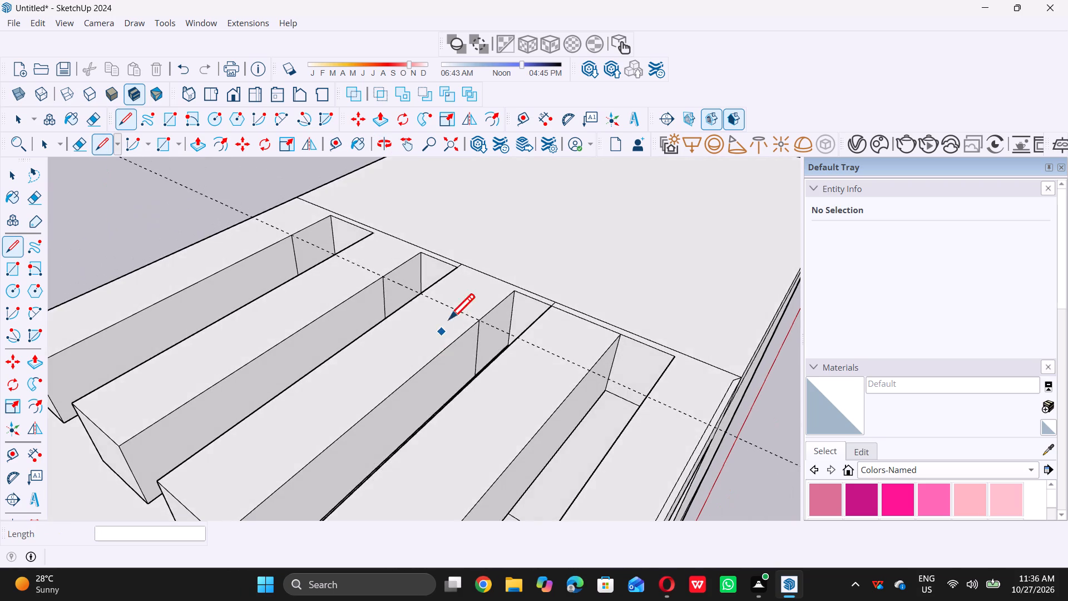
{"action": "scroll", "coordinate": [449, 319], "scroll_direction": "down", "scroll_amount": 2}
{"action": "scroll", "coordinate": [527, 416], "scroll_direction": "up", "scroll_amount": 8}
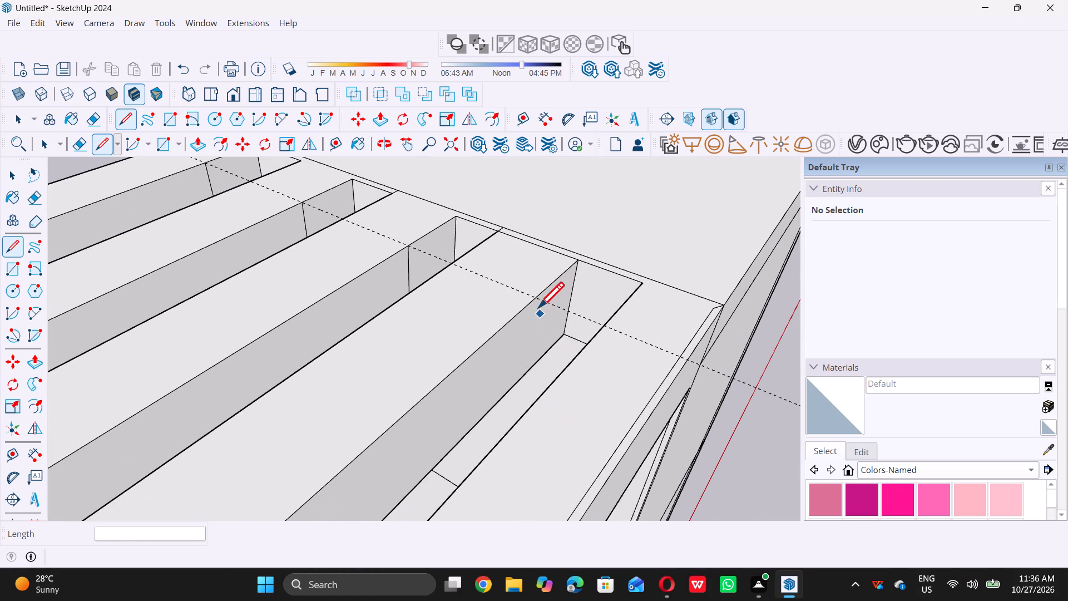
{"action": "triple_click", "coordinate": [537, 297]}
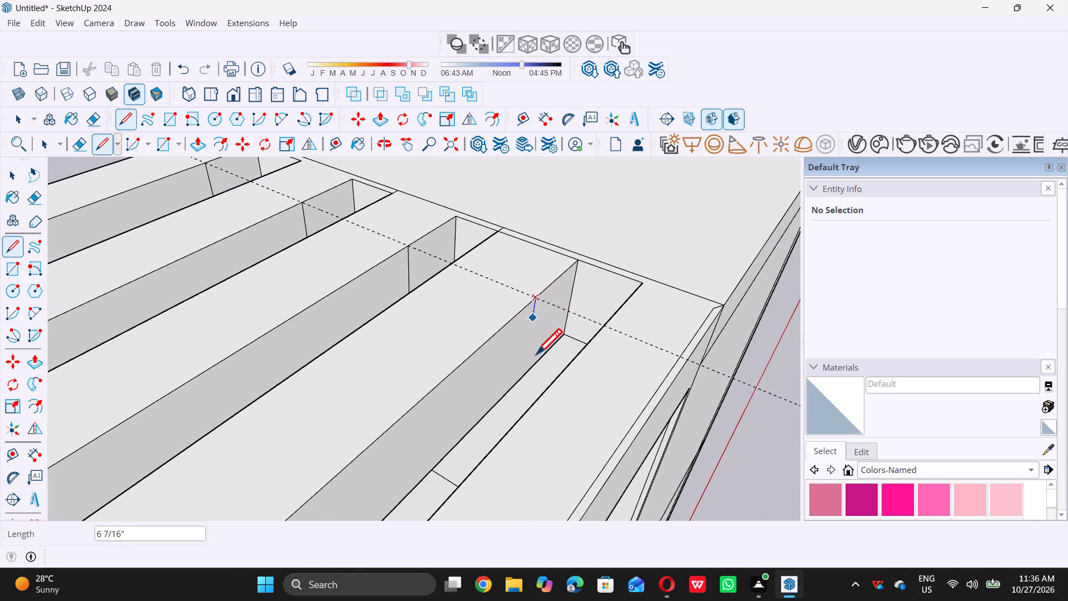
{"action": "left_click", "coordinate": [526, 378]}
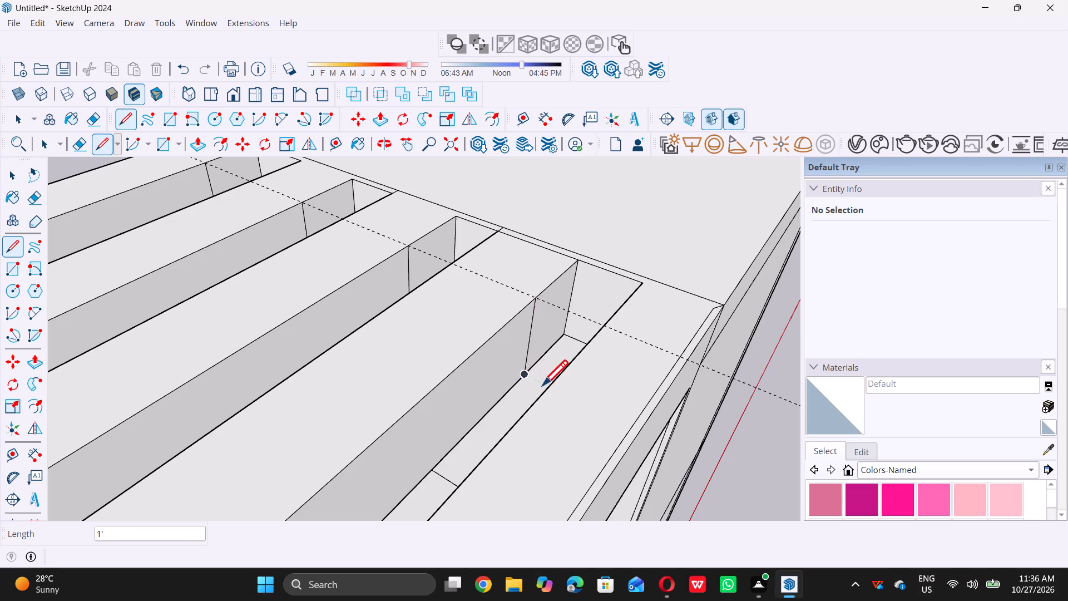
{"action": "key", "text": "space"}
{"action": "scroll", "coordinate": [547, 402], "scroll_direction": "down", "scroll_amount": 10}
{"action": "middle_click_drag", "start_coordinate": [572, 340], "coordinate": [575, 339]}
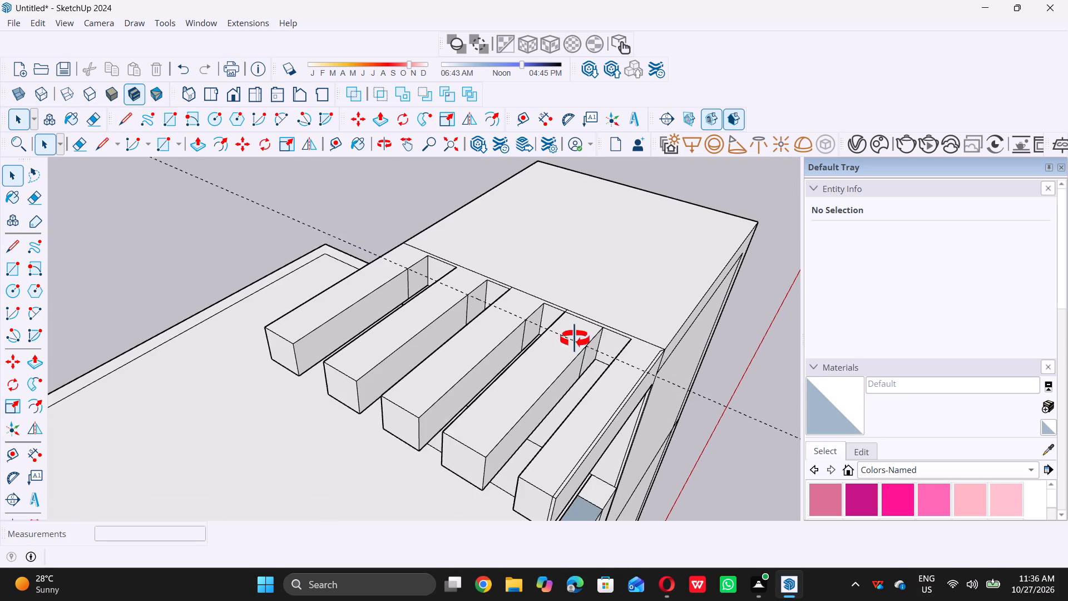
Push/Pull the wall-end side sections of the first two beams across their gaps, 1' and about 8 1/2", starting farthest from the railing.
{"action": "middle_click_drag", "start_coordinate": [575, 339], "coordinate": [649, 394]}
{"action": "scroll", "coordinate": [424, 255], "scroll_direction": "up", "scroll_amount": 9}
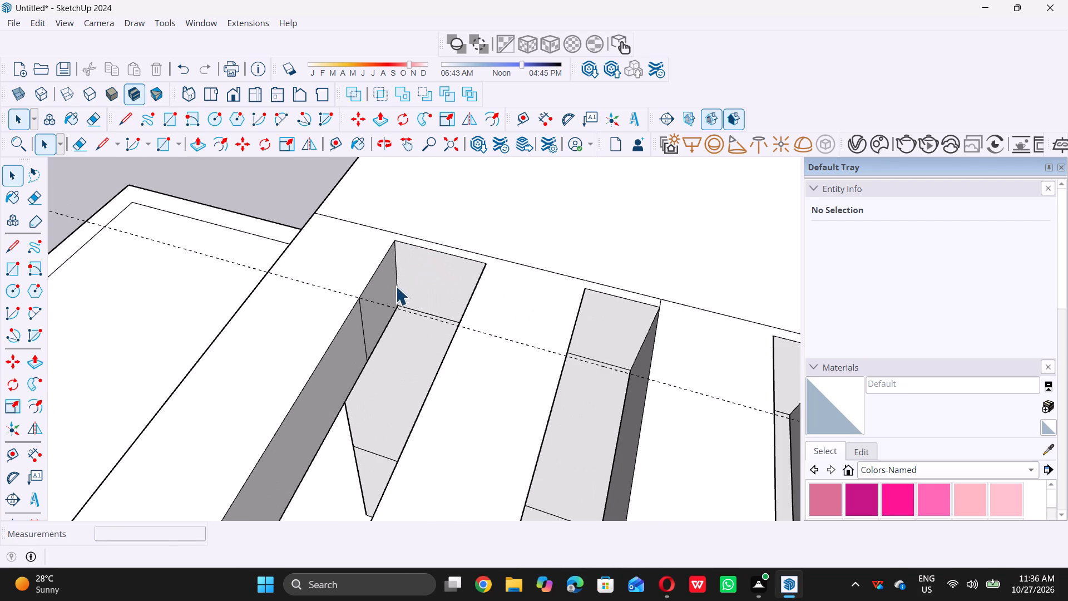
{"action": "left_click", "coordinate": [388, 290]}
{"action": "key", "text": "p"}
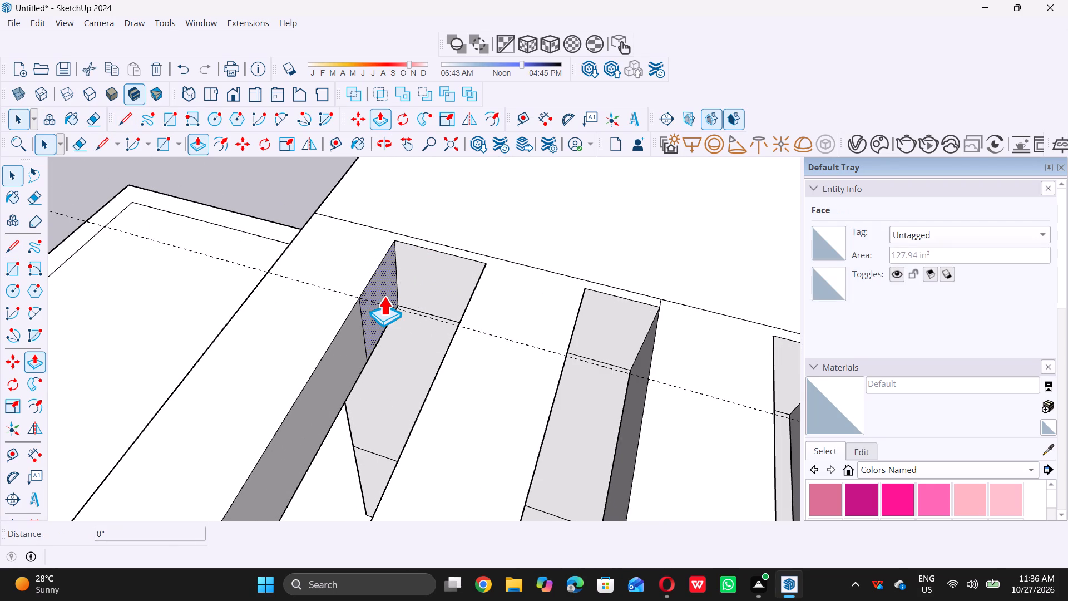
{"action": "left_click", "coordinate": [384, 296]}
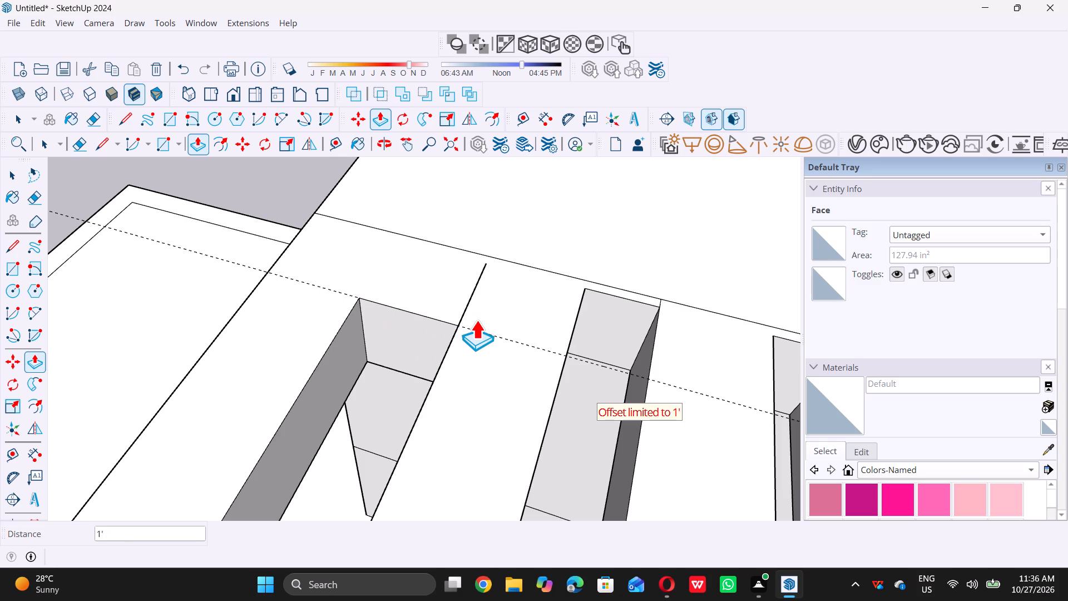
{"action": "left_click", "coordinate": [479, 324]}
{"action": "scroll", "coordinate": [384, 272], "scroll_direction": "down", "scroll_amount": 5}
{"action": "scroll", "coordinate": [555, 332], "scroll_direction": "up", "scroll_amount": 5}
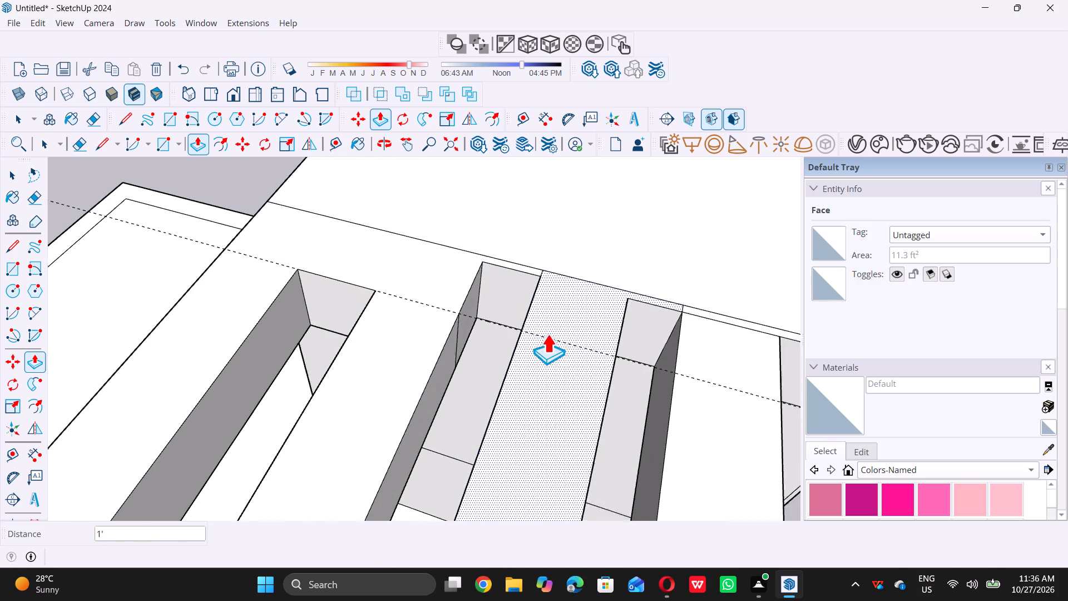
{"action": "left_click", "coordinate": [453, 304]}
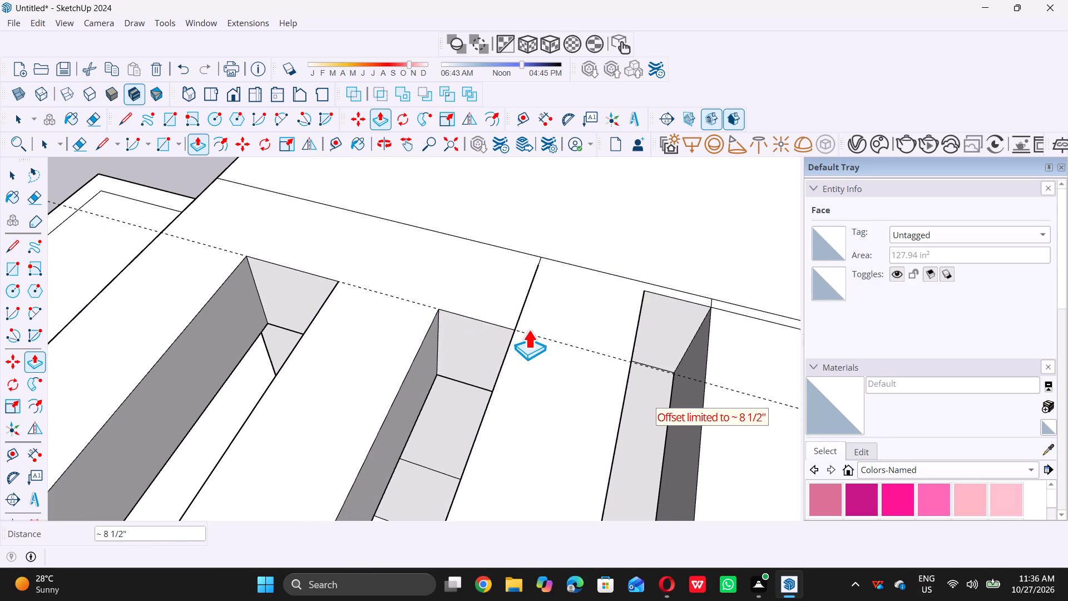
{"action": "left_click", "coordinate": [528, 332]}
Push/Pull the wall-end side sections of the third and fourth beams across their gaps, about 7 1/16" and 8 7/16".
{"action": "scroll", "coordinate": [430, 308], "scroll_direction": "down", "scroll_amount": 9}
{"action": "scroll", "coordinate": [510, 320], "scroll_direction": "up", "scroll_amount": 3}
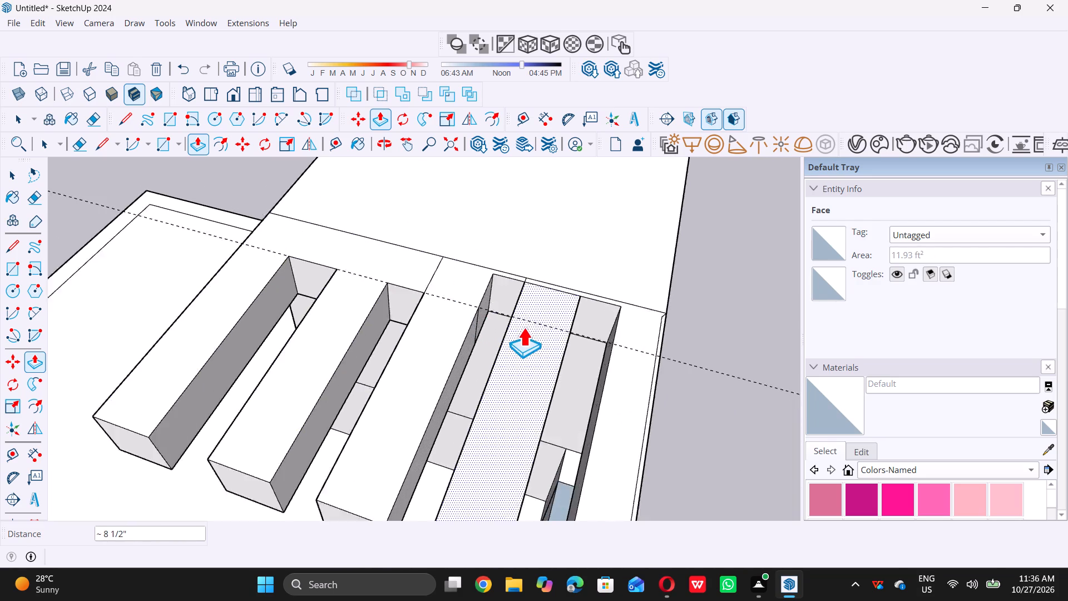
{"action": "scroll", "coordinate": [523, 327], "scroll_direction": "up", "scroll_amount": 6}
{"action": "left_click", "coordinate": [451, 282]}
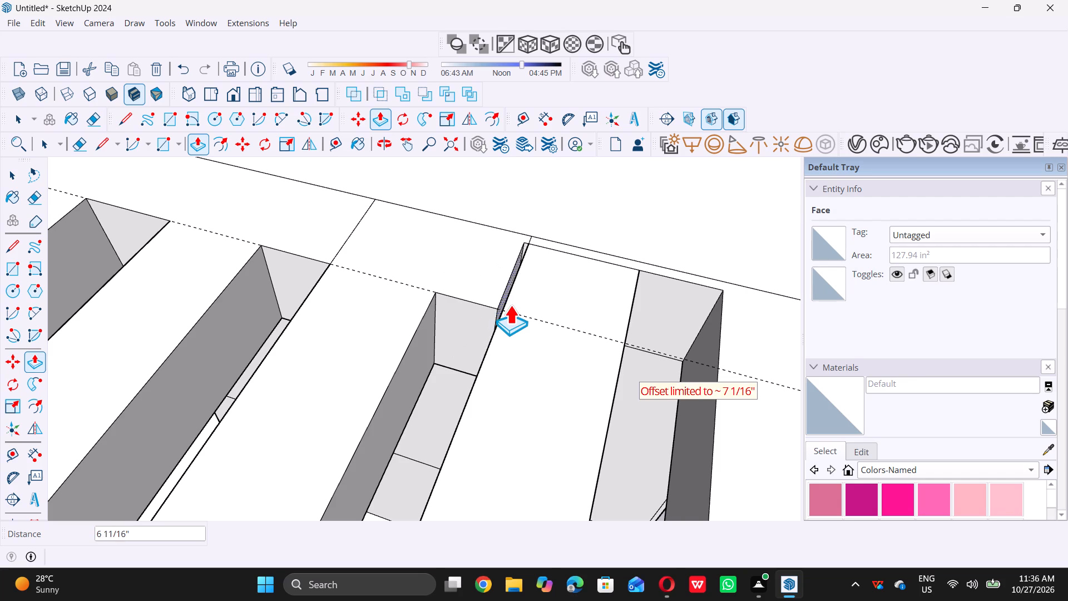
{"action": "left_click", "coordinate": [513, 308]}
{"action": "scroll", "coordinate": [444, 291], "scroll_direction": "down", "scroll_amount": 9}
{"action": "scroll", "coordinate": [532, 307], "scroll_direction": "up", "scroll_amount": 7}
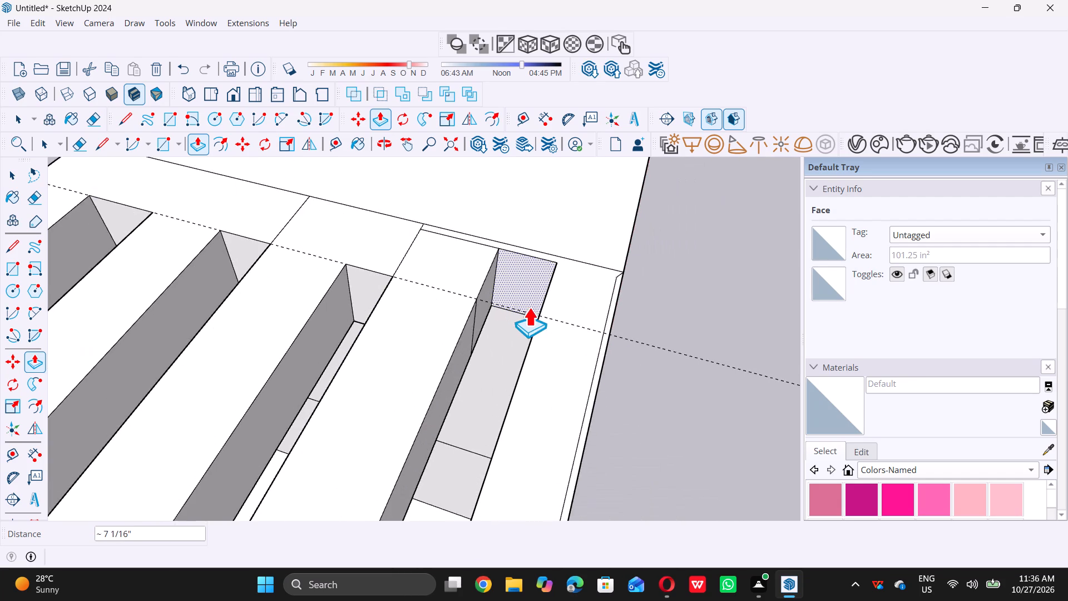
{"action": "scroll", "coordinate": [529, 307], "scroll_direction": "up", "scroll_amount": 2}
{"action": "left_click", "coordinate": [462, 282]}
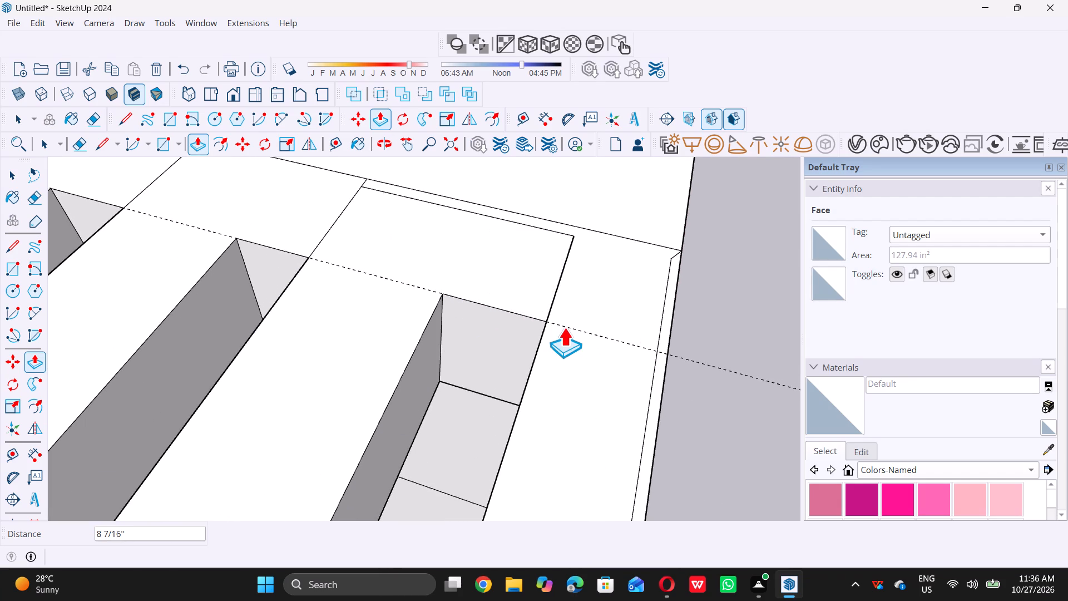
{"action": "left_click", "coordinate": [564, 327]}
{"action": "scroll", "coordinate": [558, 339], "scroll_direction": "down", "scroll_amount": 14}
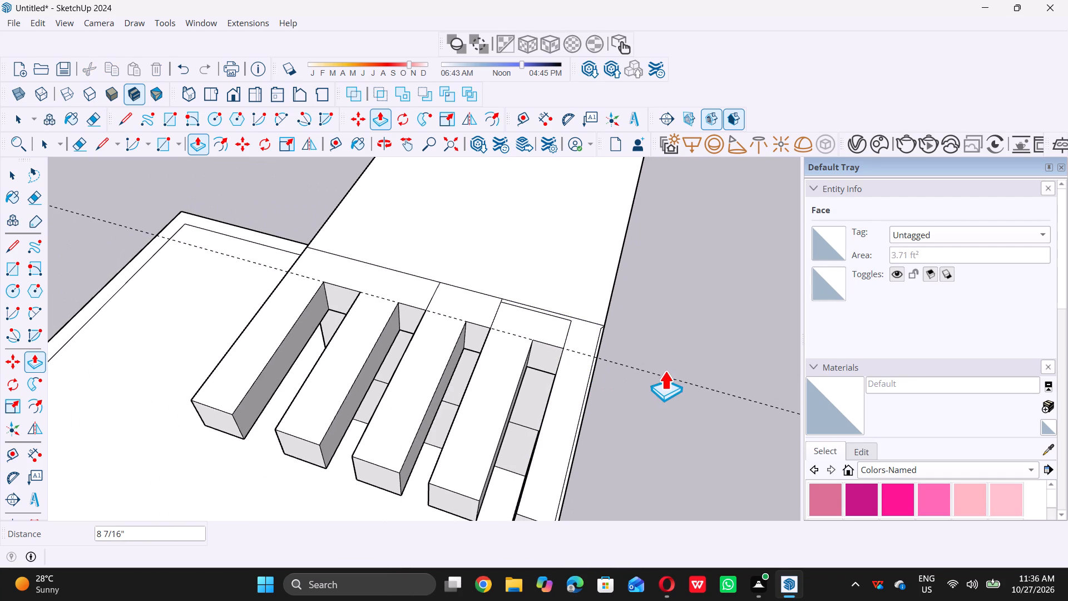
{"action": "key", "text": "space"}
Delete all guides from the model.
{"action": "scroll", "coordinate": [665, 371], "scroll_direction": "down", "scroll_amount": 5}
{"action": "middle_click_drag", "start_coordinate": [665, 374], "coordinate": [388, 214]}
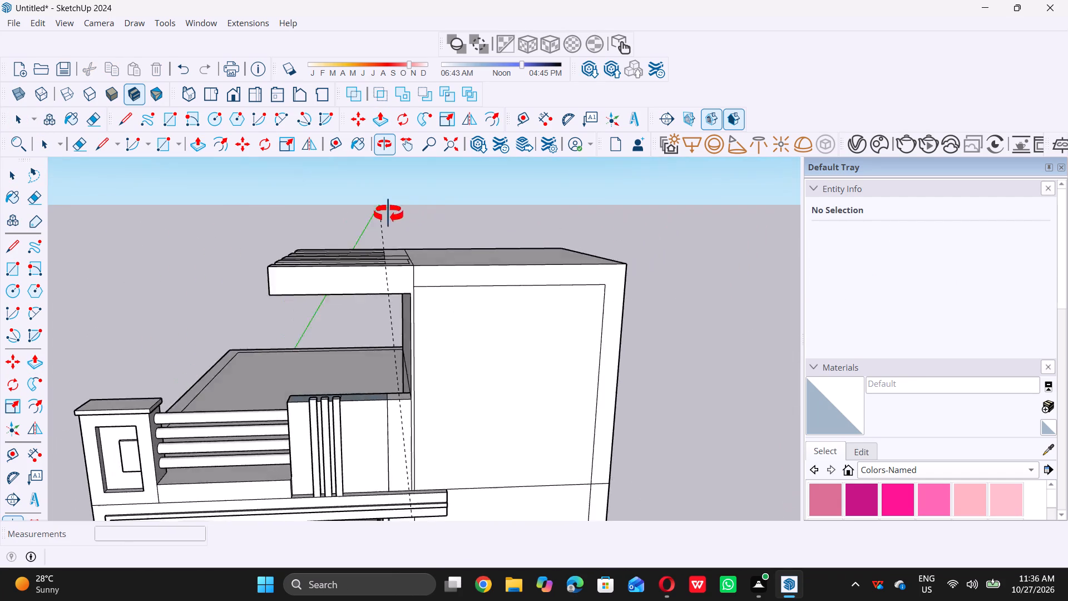
{"action": "middle_click_drag", "start_coordinate": [388, 214], "coordinate": [406, 142]}
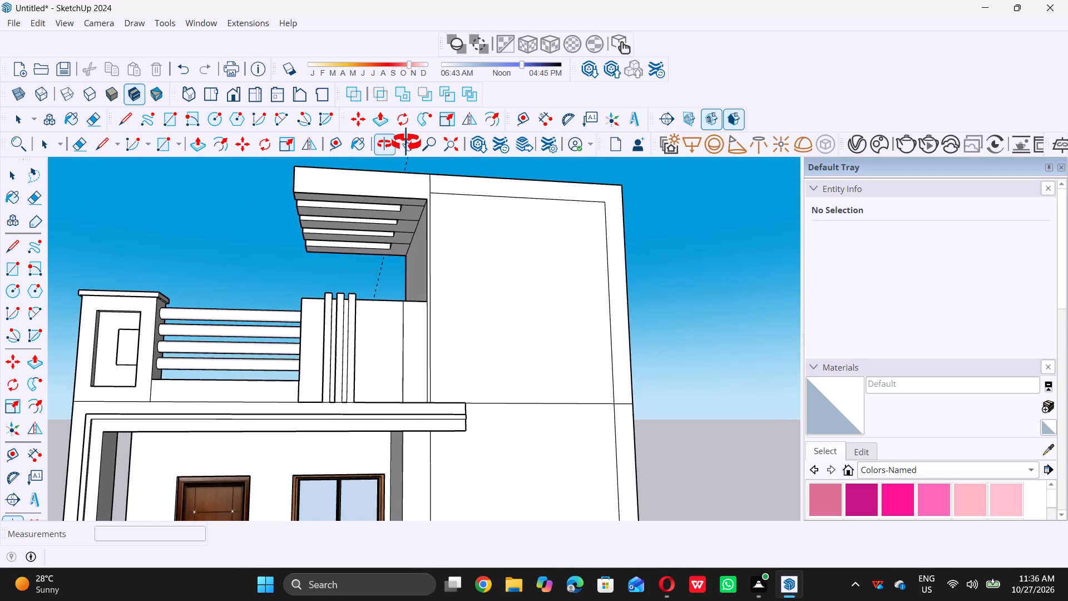
{"action": "middle_click_drag", "start_coordinate": [406, 142], "coordinate": [407, 147]}
{"action": "middle_click_drag", "start_coordinate": [395, 194], "coordinate": [353, 373]}
{"action": "scroll", "coordinate": [382, 414], "scroll_direction": "down", "scroll_amount": 6}
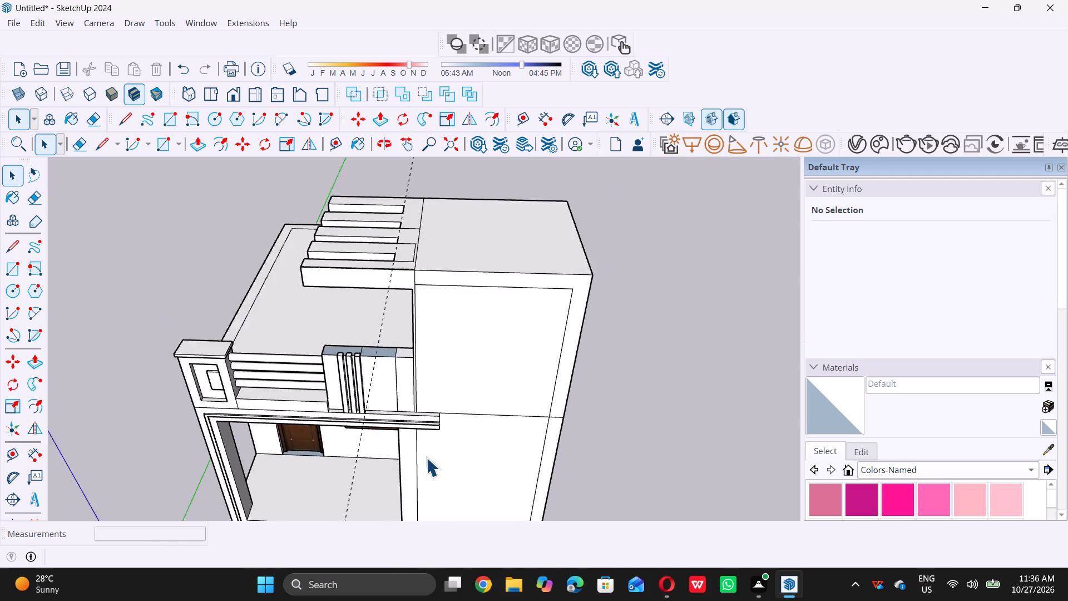
{"action": "left_click", "coordinate": [36, 21]}
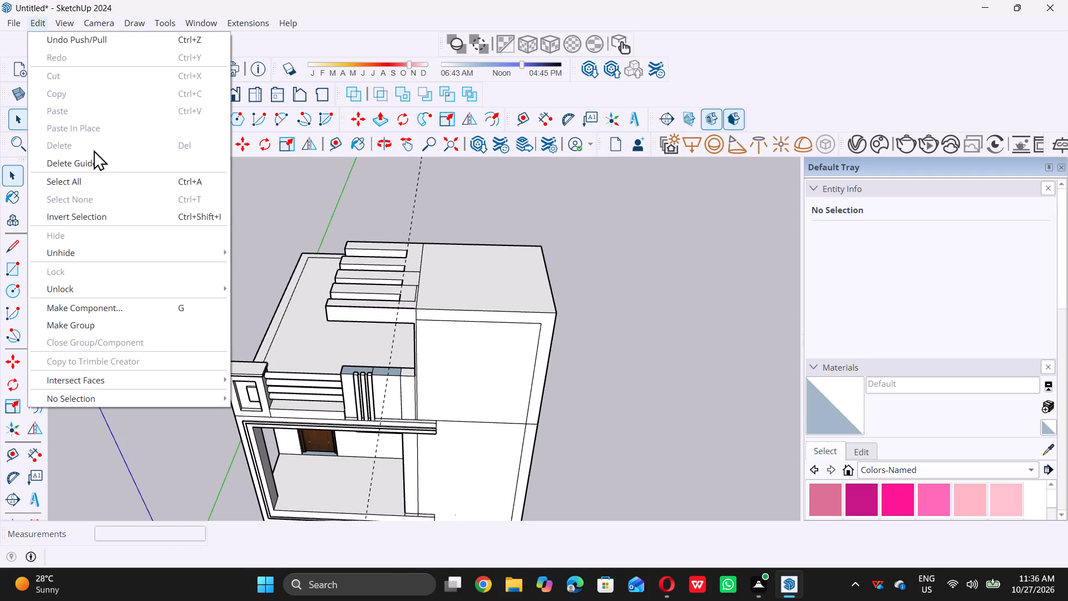
{"action": "left_click", "coordinate": [98, 164]}
Place a guide line across the beams, parallel to their free ends and 1' in from them.
{"action": "scroll", "coordinate": [406, 242], "scroll_direction": "down", "scroll_amount": 5}
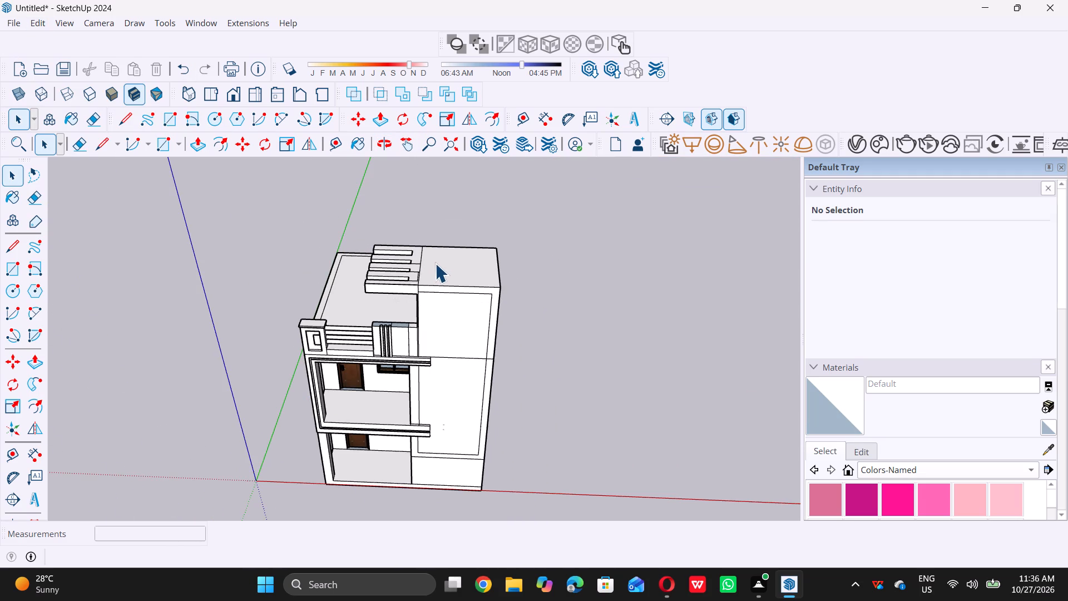
{"action": "middle_click_drag", "start_coordinate": [405, 254], "coordinate": [411, 341]}
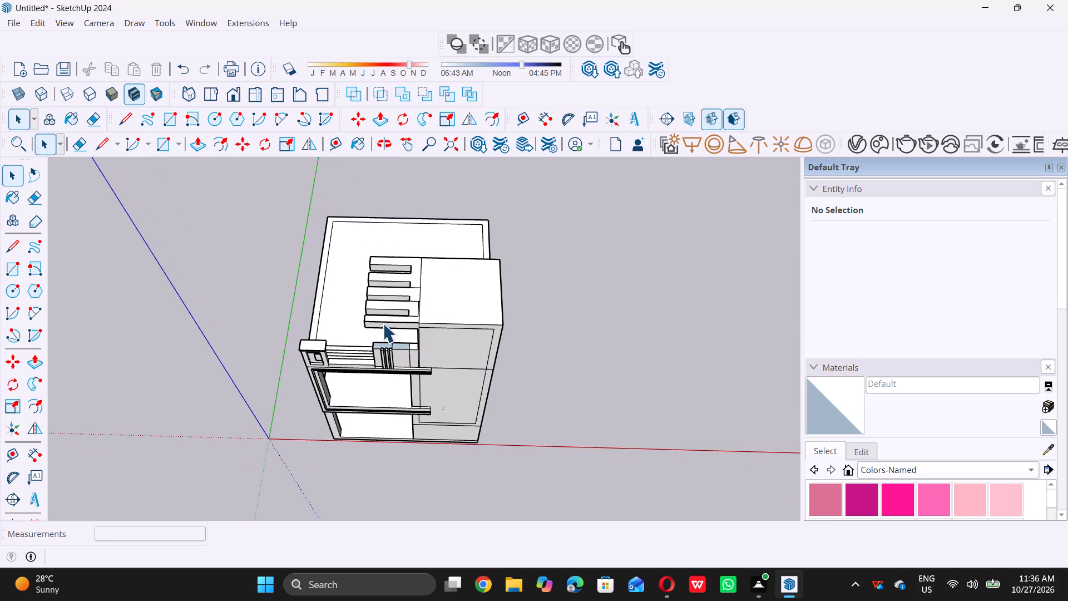
{"action": "middle_click_drag", "start_coordinate": [363, 290], "coordinate": [416, 99]}
{"action": "middle_click_drag", "start_coordinate": [397, 234], "coordinate": [354, 135]}
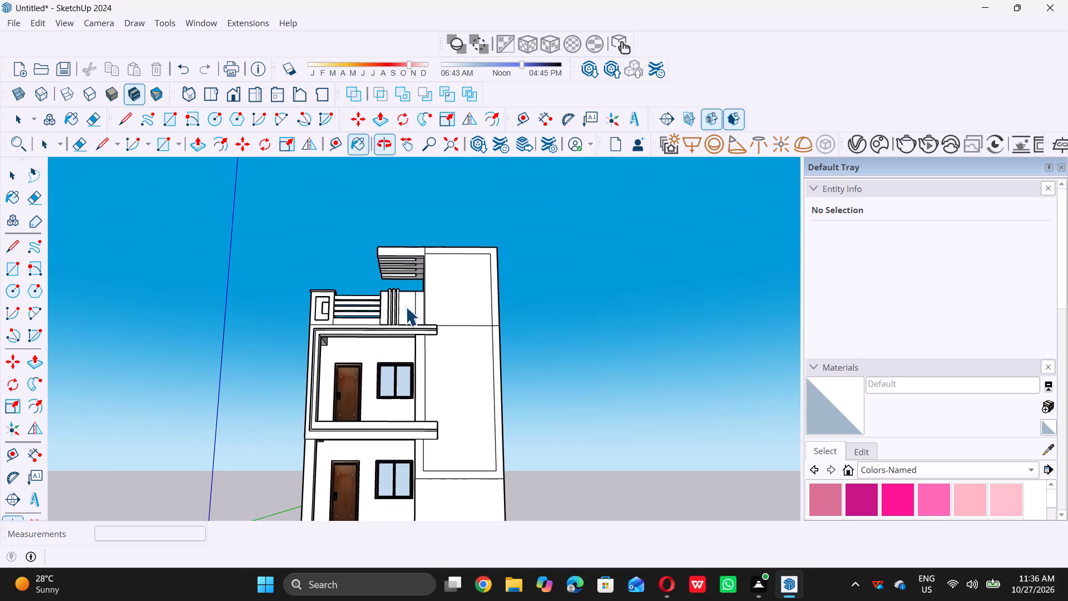
{"action": "middle_click_drag", "start_coordinate": [375, 256], "coordinate": [382, 253]}
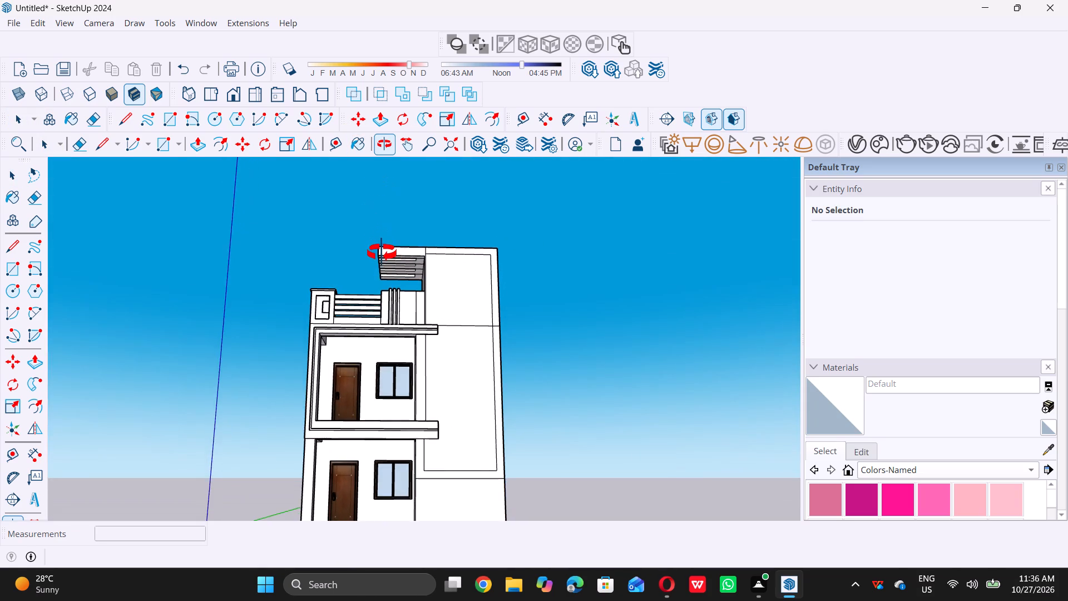
{"action": "middle_click_drag", "start_coordinate": [382, 253], "coordinate": [367, 486]}
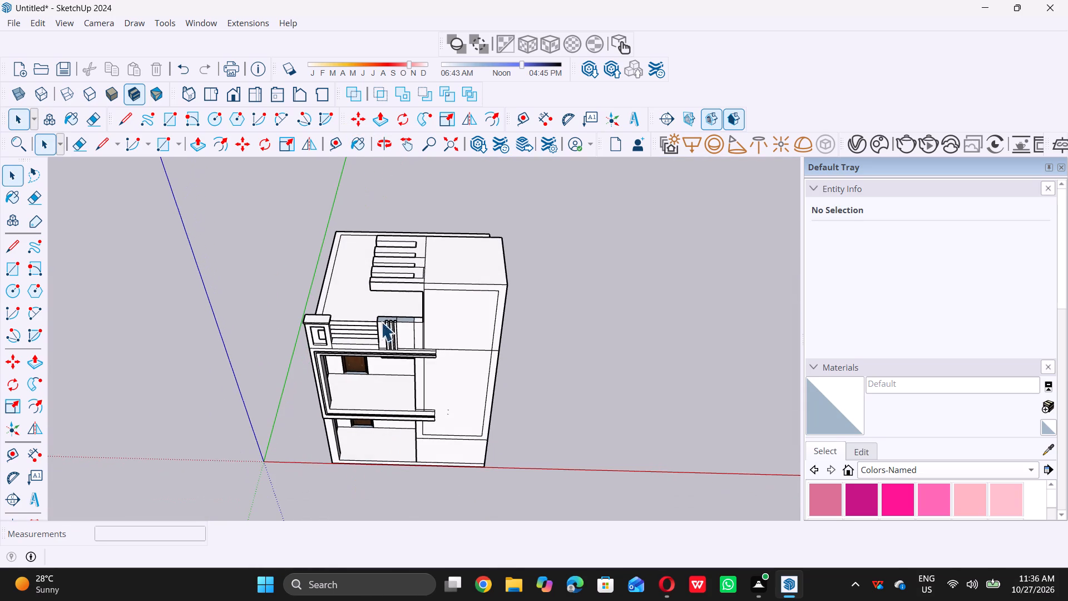
{"action": "scroll", "coordinate": [372, 279], "scroll_direction": "up", "scroll_amount": 6}
{"action": "middle_click_drag", "start_coordinate": [396, 242], "coordinate": [386, 353]}
{"action": "middle_click_drag", "start_coordinate": [388, 252], "coordinate": [395, 273]}
{"action": "scroll", "coordinate": [367, 327], "scroll_direction": "up", "scroll_amount": 4}
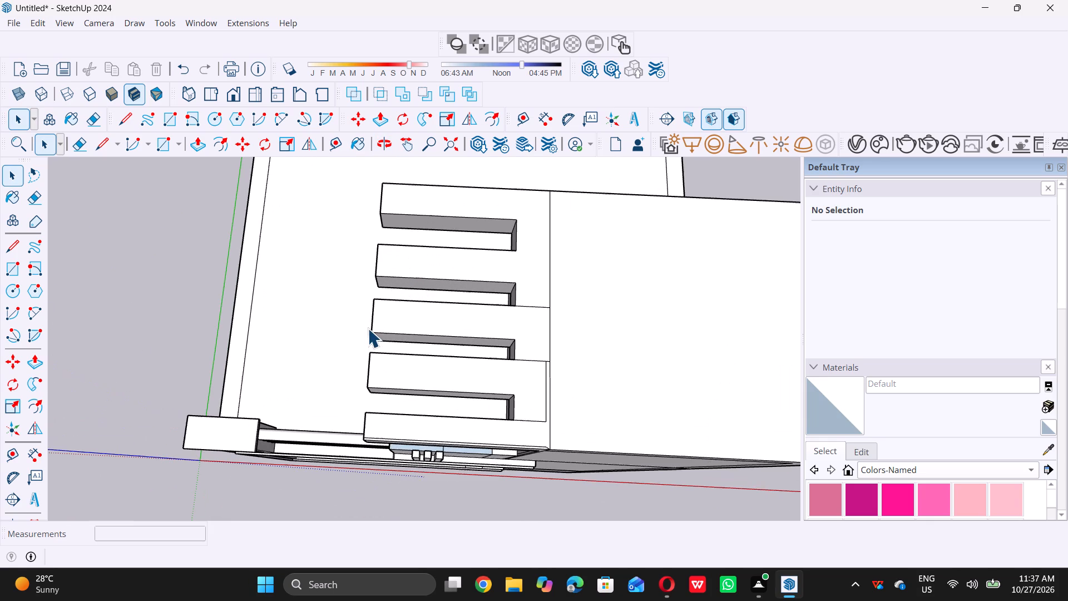
{"action": "key", "text": "t"}
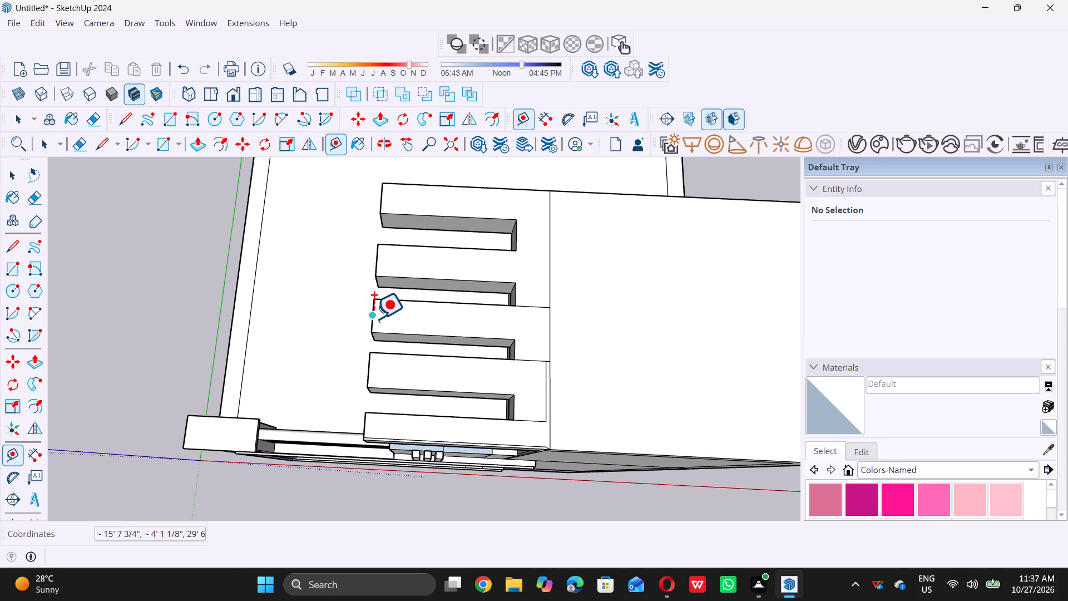
{"action": "left_click", "coordinate": [373, 320]}
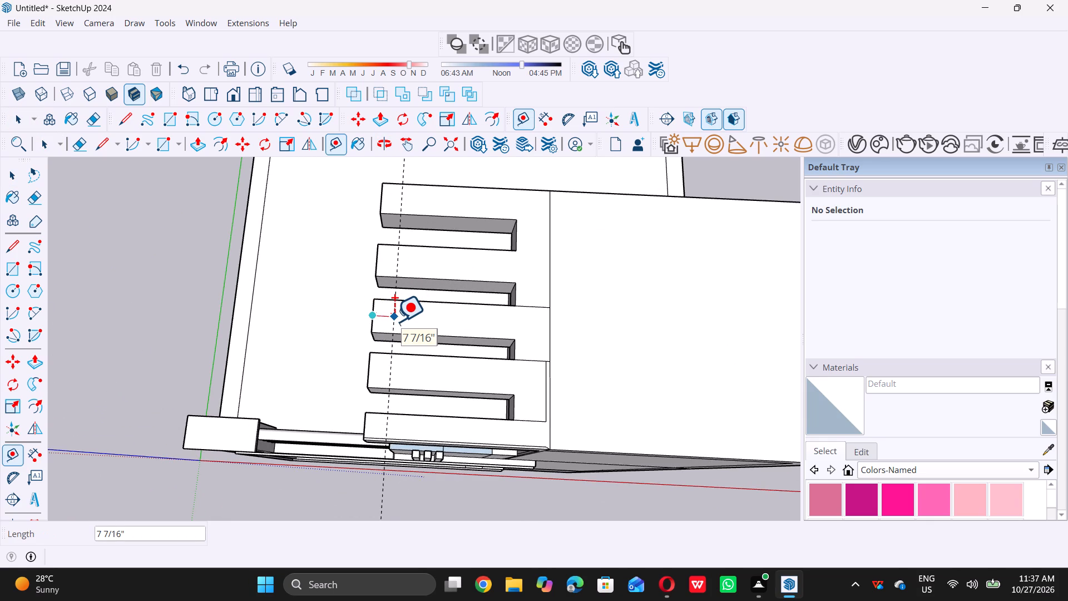
{"action": "type", "text": "1'"}
{"action": "key", "text": "Return"}
{"action": "key", "text": "space"}
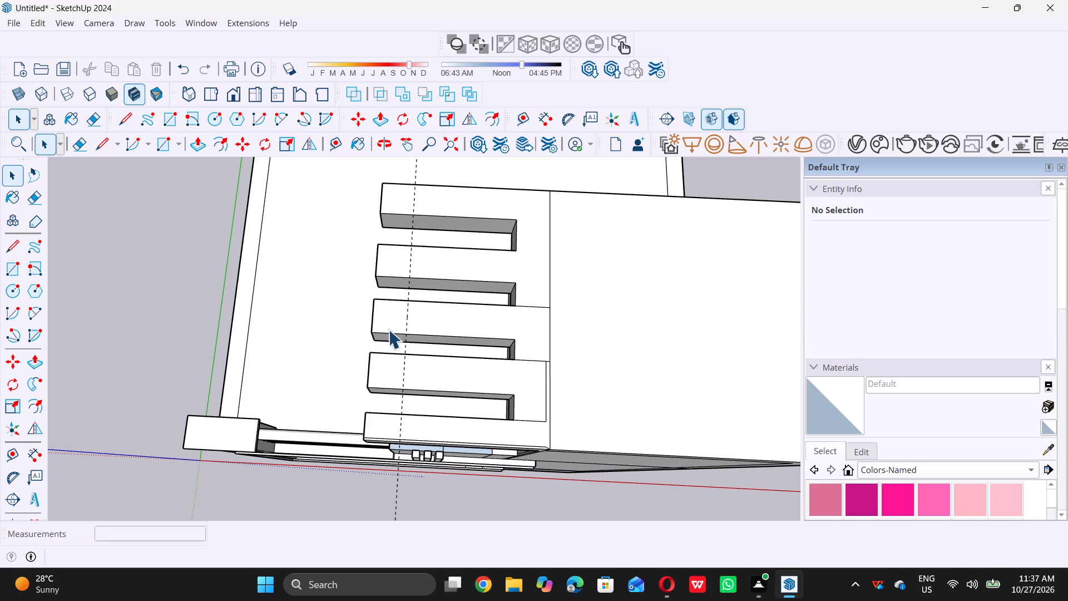
Draw a vertical line, about 1' long, down the railing-facing side of the beam farthest from the railing, starting at the guide intersection.
{"action": "scroll", "coordinate": [386, 360], "scroll_direction": "down", "scroll_amount": 4}
{"action": "middle_click_drag", "start_coordinate": [320, 375], "coordinate": [485, 211]}
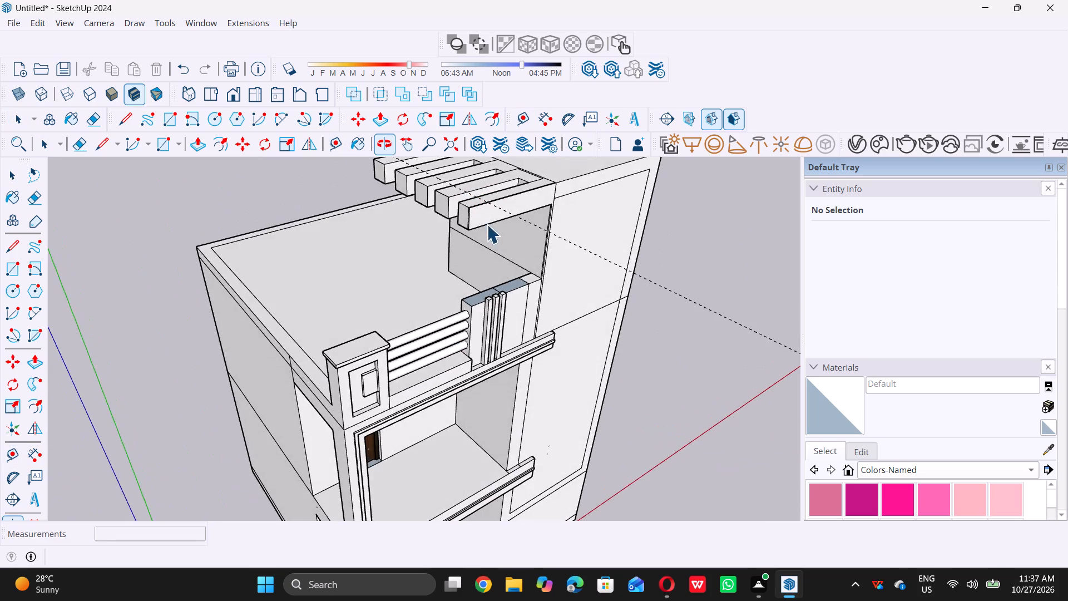
{"action": "scroll", "coordinate": [466, 300], "scroll_direction": "down", "scroll_amount": 10}
{"action": "scroll", "coordinate": [424, 407], "scroll_direction": "down", "scroll_amount": 2}
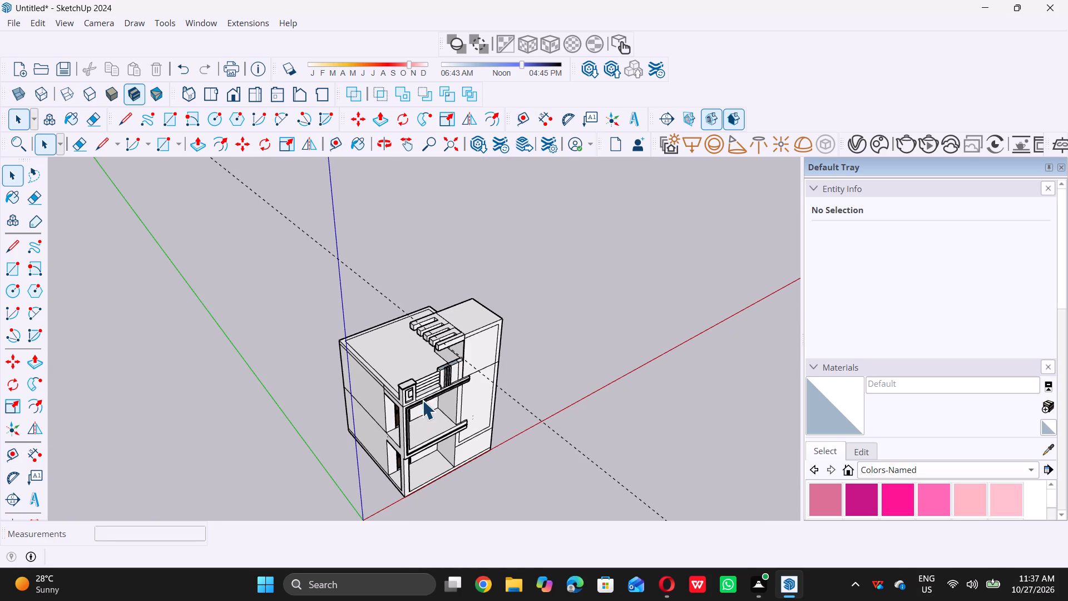
{"action": "middle_click_drag", "start_coordinate": [423, 350], "coordinate": [423, 308]}
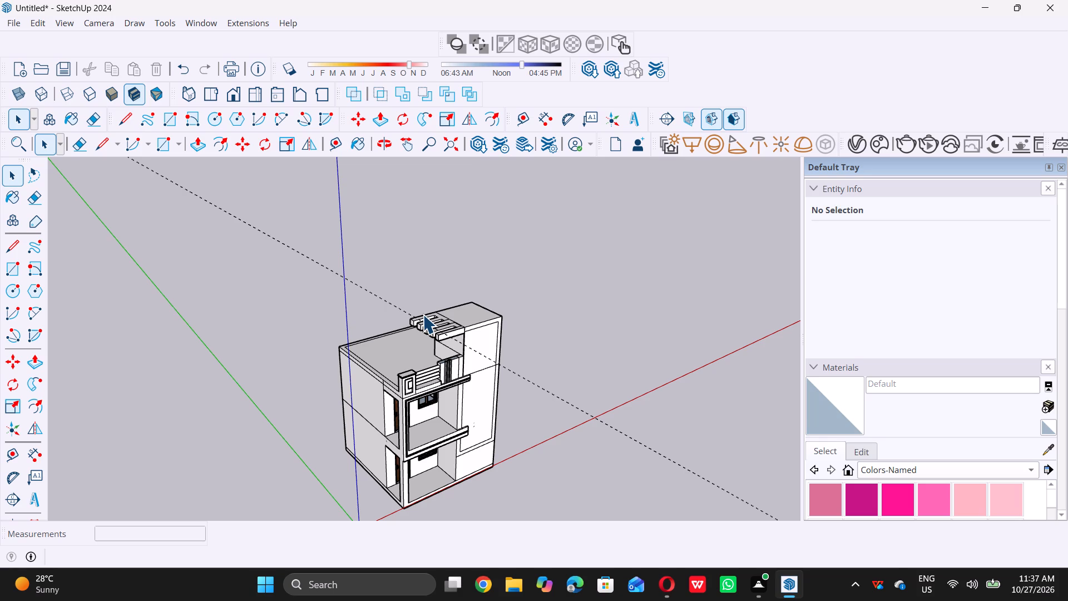
{"action": "scroll", "coordinate": [394, 341], "scroll_direction": "up", "scroll_amount": 5}
{"action": "scroll", "coordinate": [442, 300], "scroll_direction": "up", "scroll_amount": 5}
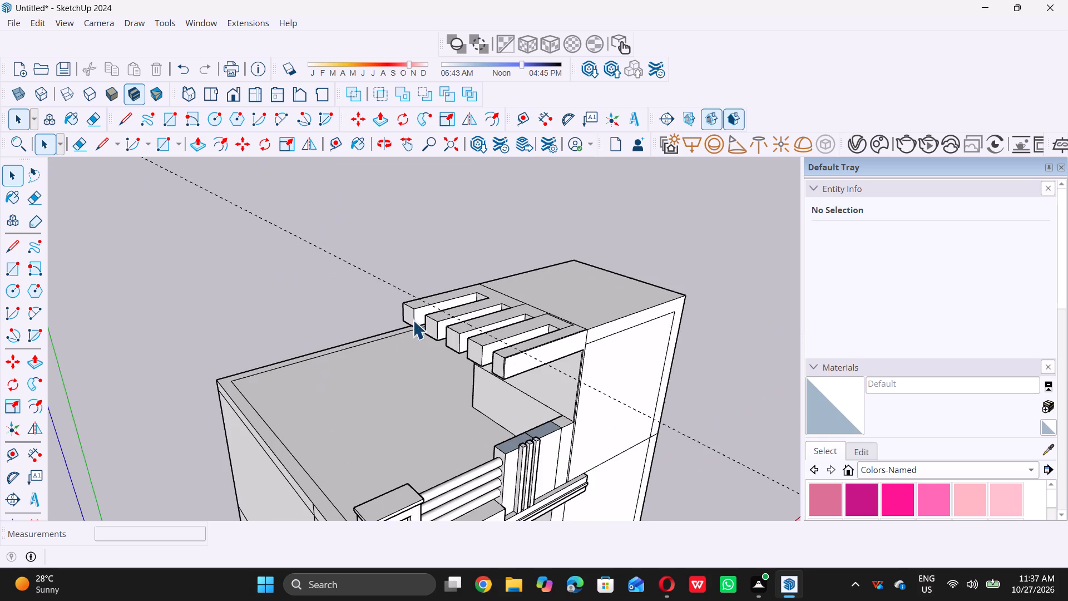
{"action": "middle_click_drag", "start_coordinate": [413, 320], "coordinate": [450, 318]}
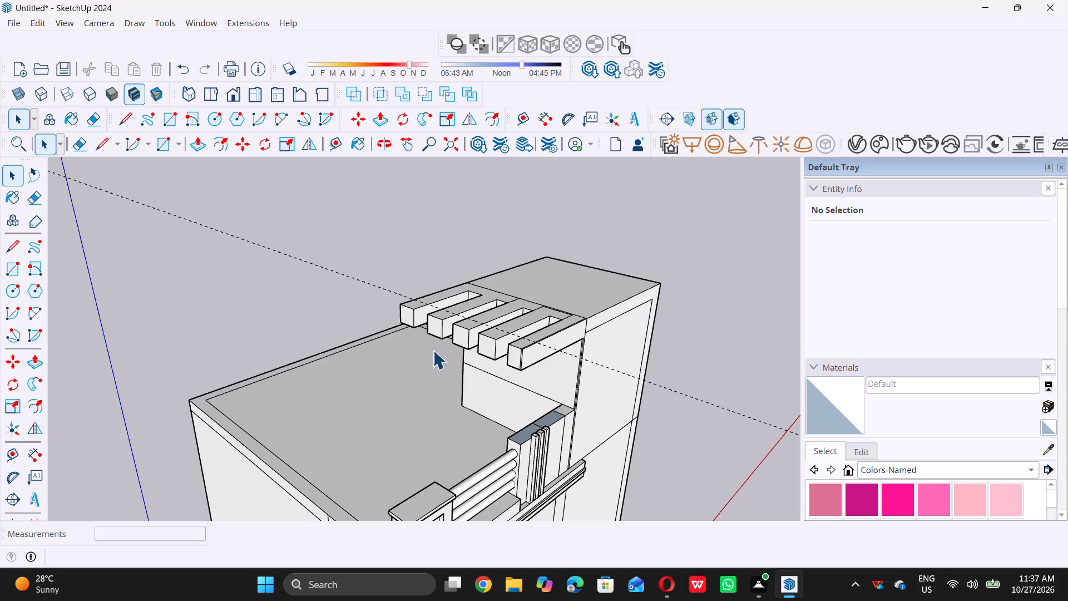
{"action": "scroll", "coordinate": [476, 301], "scroll_direction": "up", "scroll_amount": 10}
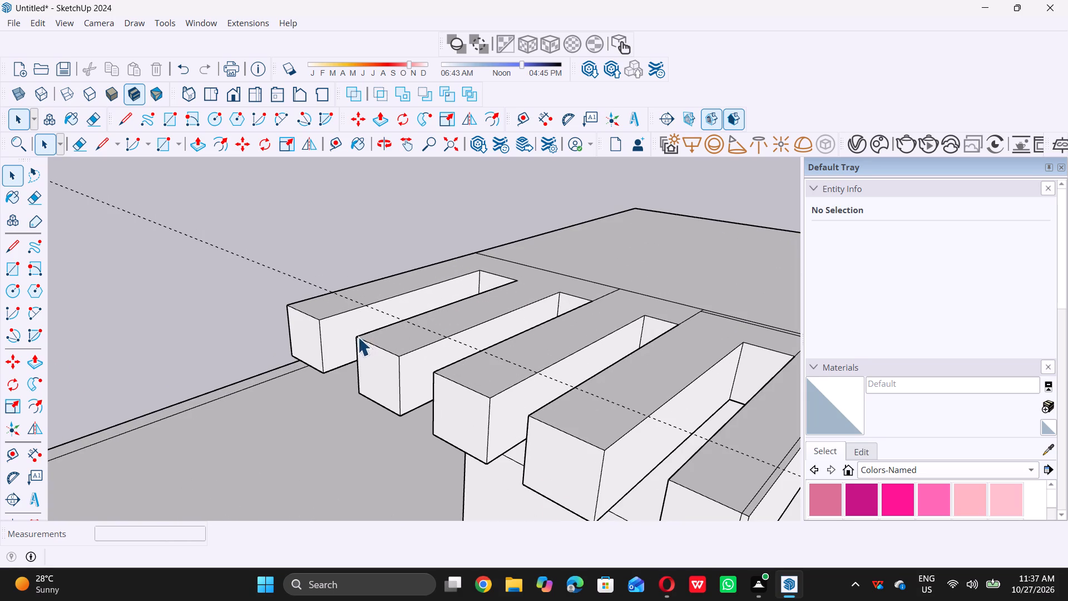
{"action": "middle_click_drag", "start_coordinate": [357, 337], "coordinate": [410, 339]}
{"action": "scroll", "coordinate": [410, 339], "scroll_direction": "up", "scroll_amount": 2}
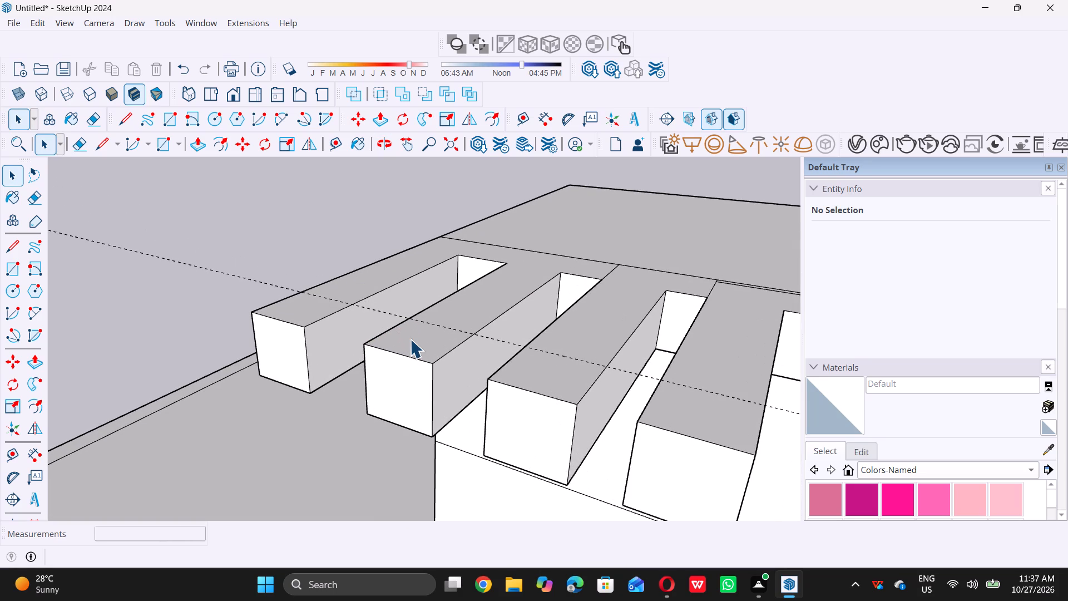
{"action": "key", "text": "l"}
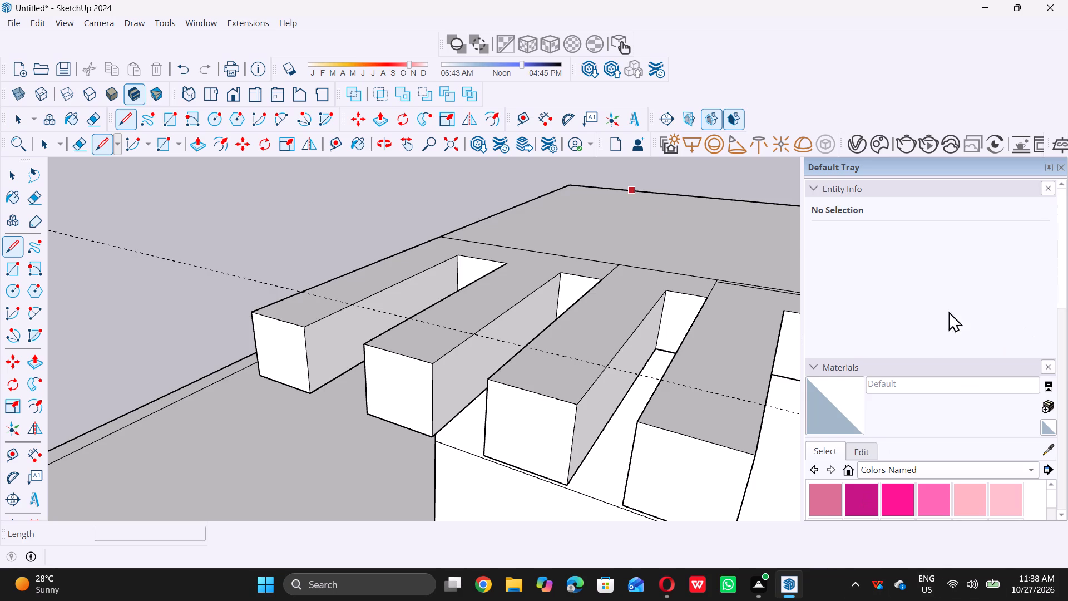
{"action": "scroll", "coordinate": [509, 386], "scroll_direction": "down", "scroll_amount": 5}
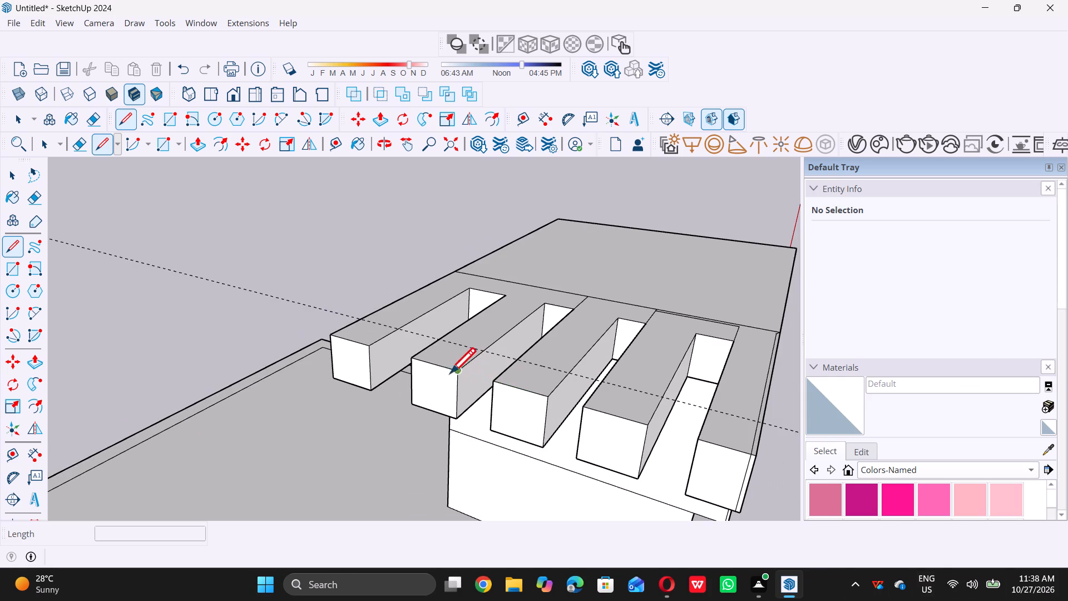
{"action": "middle_click_drag", "start_coordinate": [418, 373], "coordinate": [456, 361]}
{"action": "scroll", "coordinate": [419, 350], "scroll_direction": "up", "scroll_amount": 11}
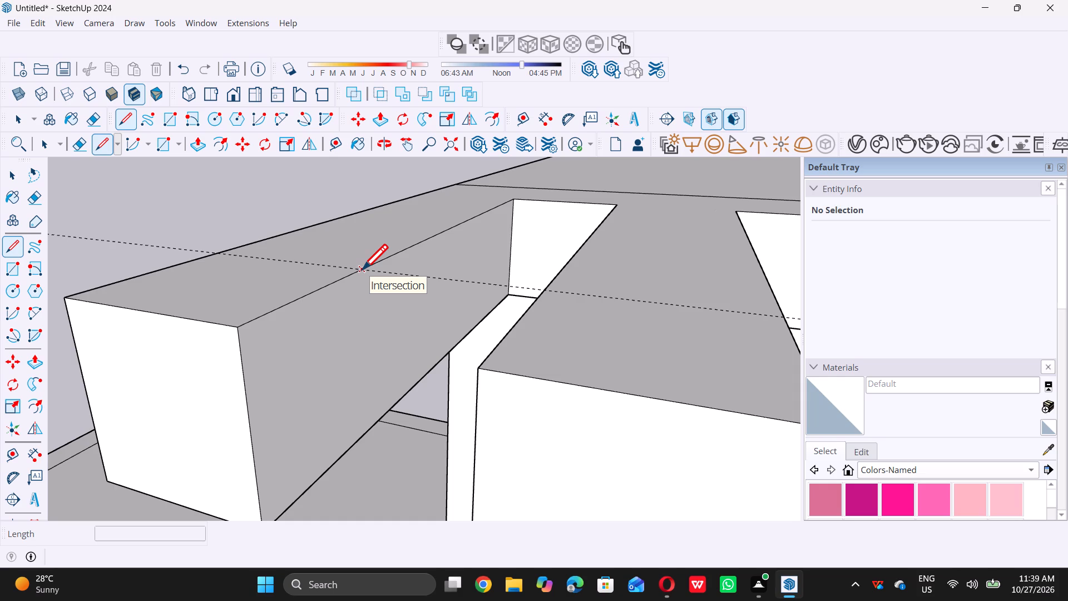
{"action": "left_click", "coordinate": [362, 270]}
{"action": "middle_click", "coordinate": [362, 270]}
{"action": "left_click", "coordinate": [362, 270]}
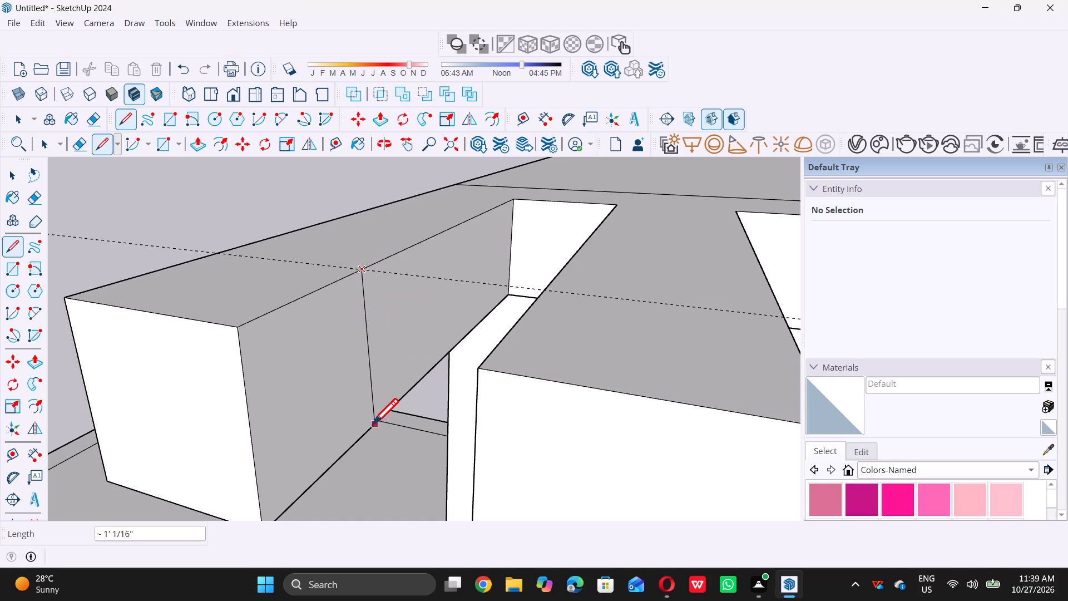
{"action": "left_click", "coordinate": [373, 423]}
Draw a vertical line down the railing-facing side of the second beam, from the guide intersection to its bottom edge.
{"action": "scroll", "coordinate": [327, 374], "scroll_direction": "down", "scroll_amount": 9}
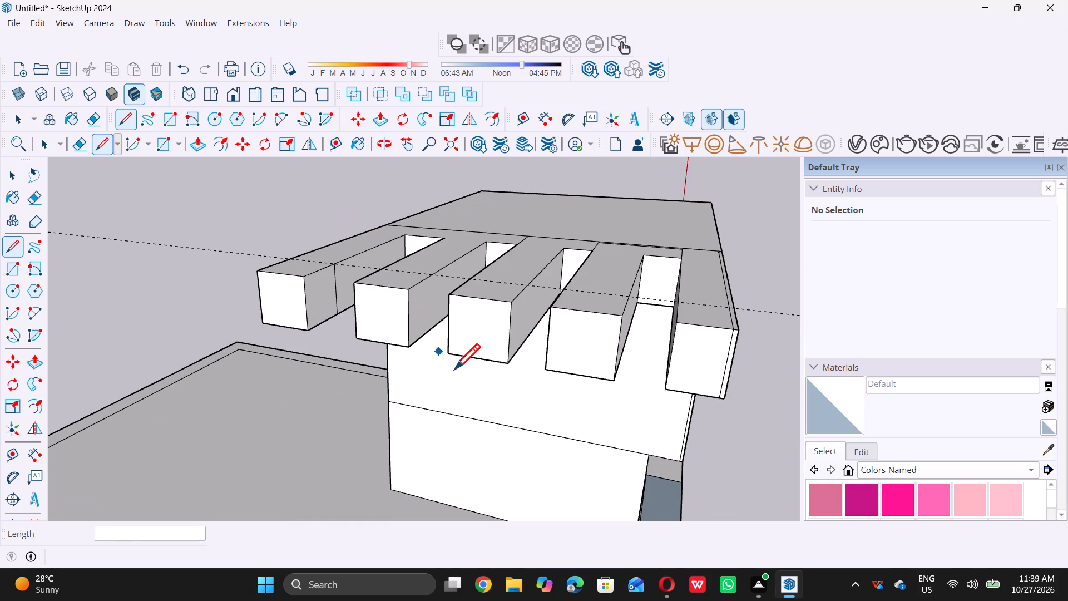
{"action": "scroll", "coordinate": [422, 295], "scroll_direction": "up", "scroll_amount": 10}
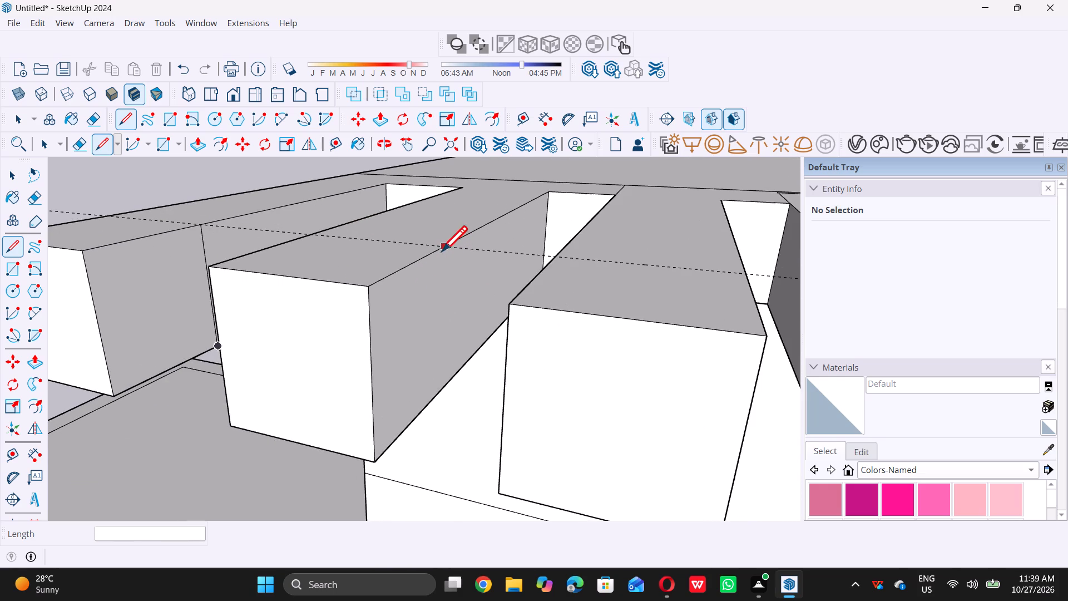
{"action": "left_click", "coordinate": [444, 250]}
{"action": "middle_click", "coordinate": [444, 250]}
{"action": "left_click", "coordinate": [444, 250]}
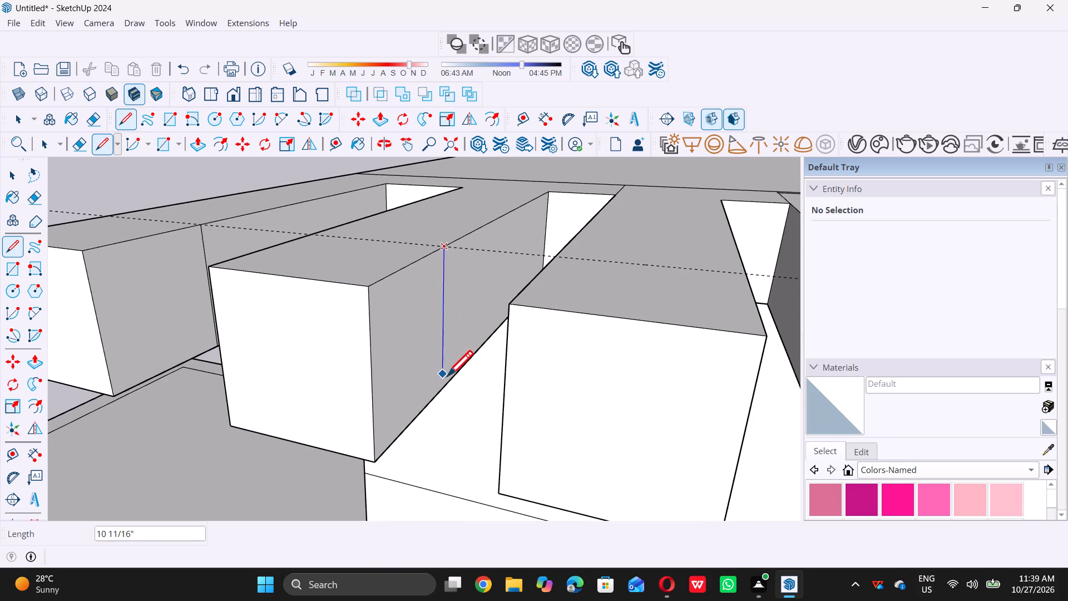
{"action": "left_click", "coordinate": [444, 386]}
Draw a vertical line down the railing-facing side of the third beam, from the guide intersection to its bottom edge.
{"action": "scroll", "coordinate": [432, 381], "scroll_direction": "down", "scroll_amount": 5}
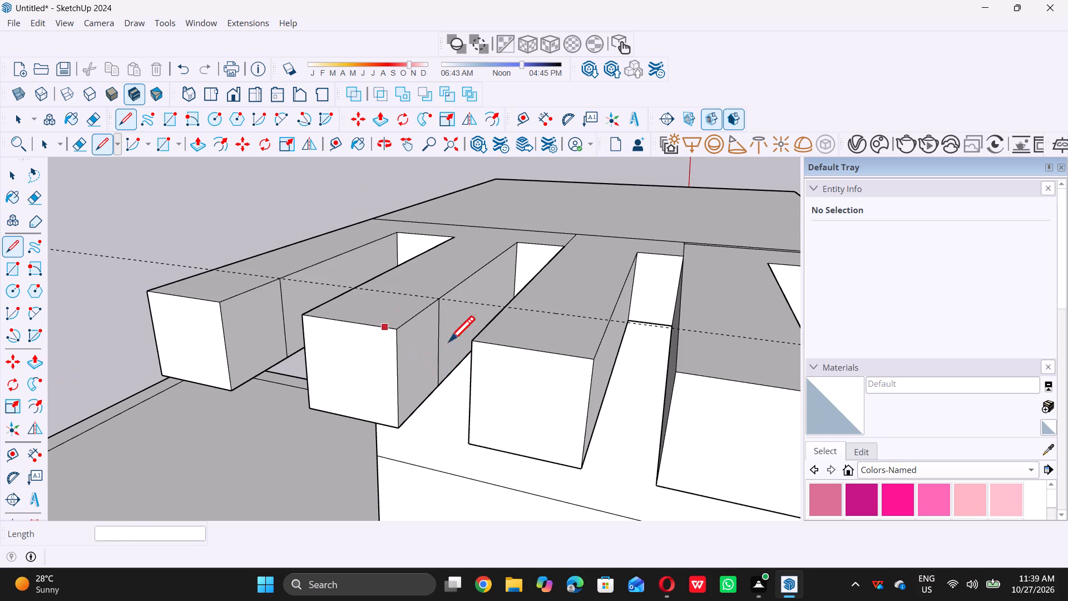
{"action": "scroll", "coordinate": [631, 378], "scroll_direction": "up", "scroll_amount": 5}
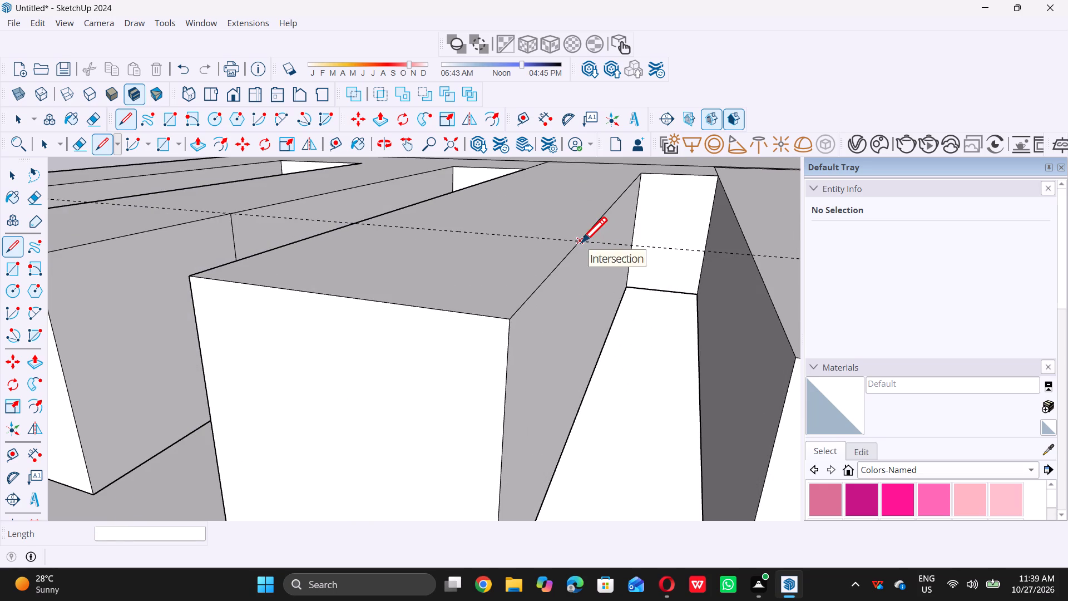
{"action": "left_click", "coordinate": [581, 242]}
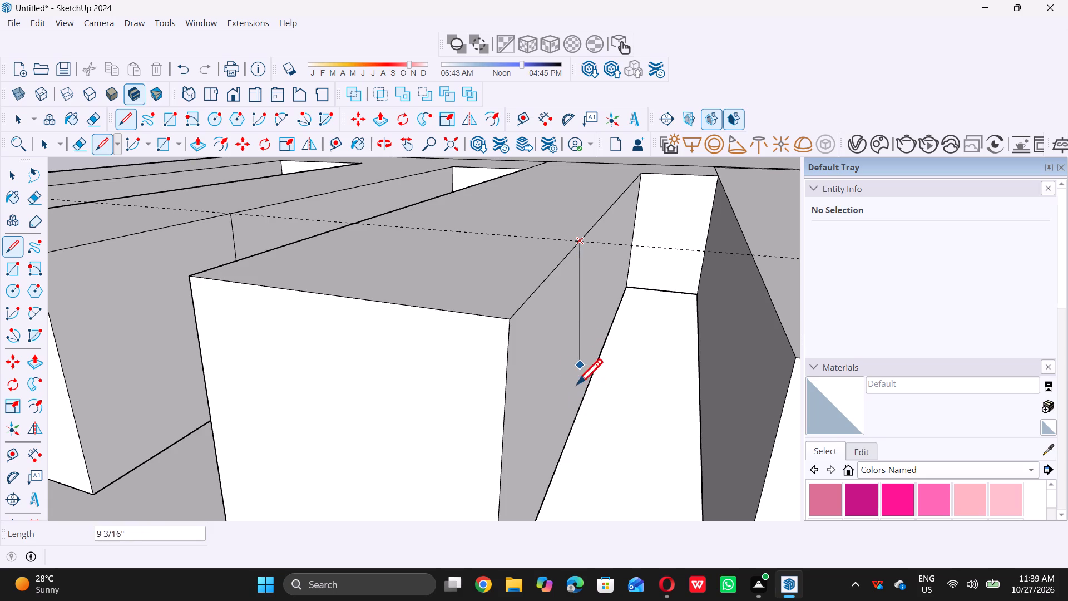
{"action": "middle_click_drag", "start_coordinate": [572, 435], "coordinate": [527, 420]}
{"action": "middle_click_drag", "start_coordinate": [422, 402], "coordinate": [523, 400]}
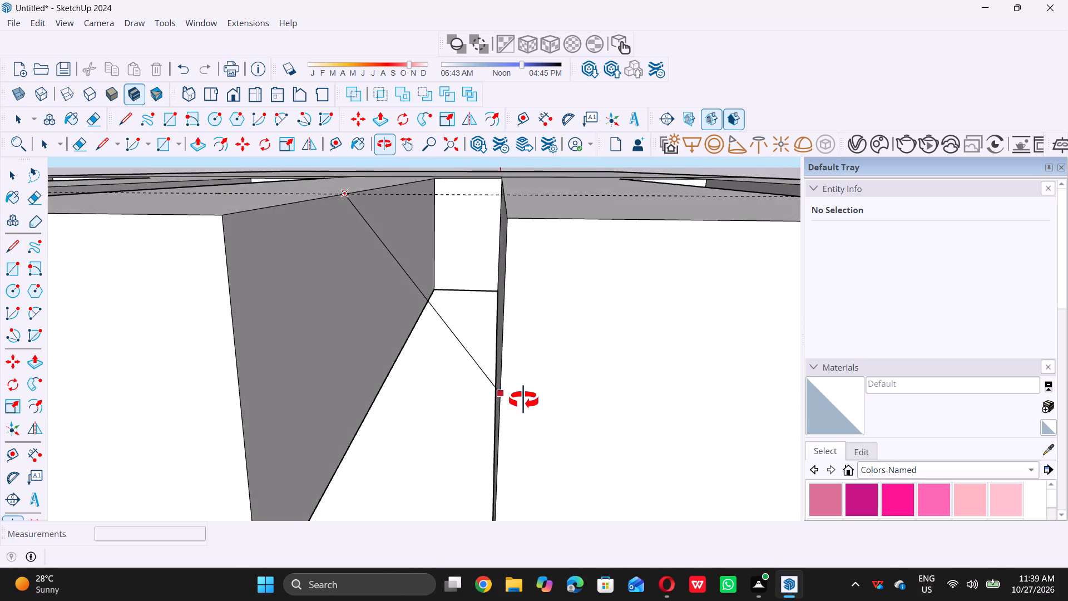
{"action": "middle_click_drag", "start_coordinate": [523, 400], "coordinate": [496, 399]}
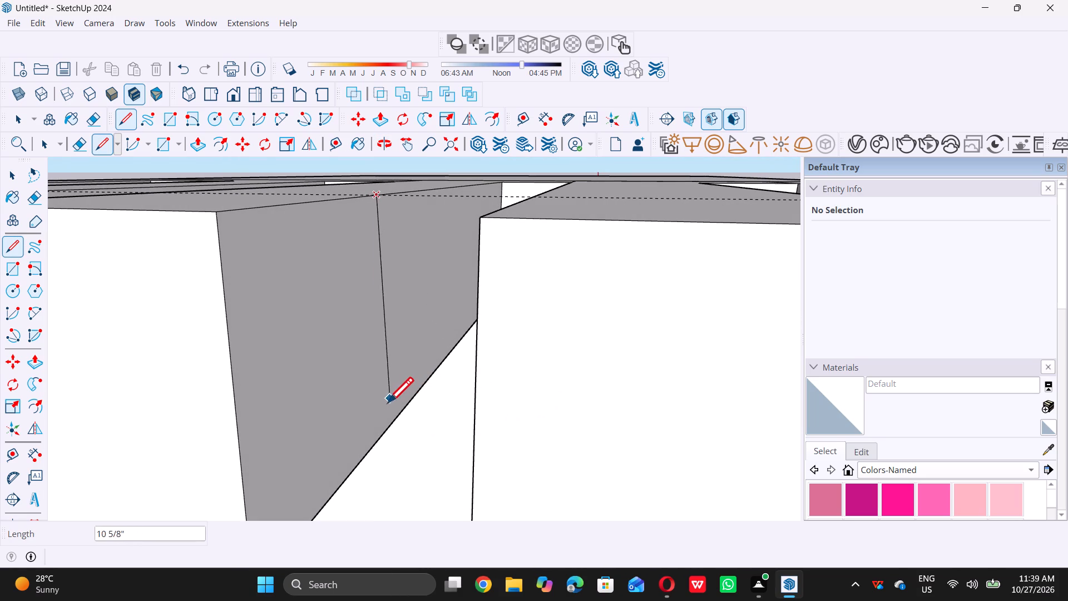
{"action": "left_click", "coordinate": [382, 439]}
{"action": "middle_click", "coordinate": [382, 439]}
{"action": "left_click", "coordinate": [382, 439]}
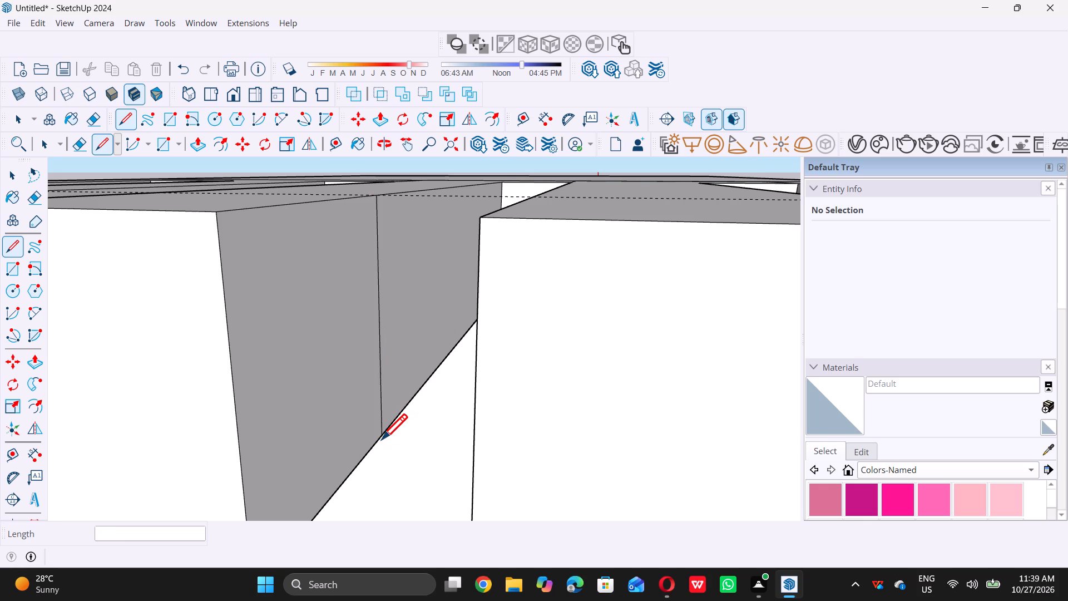
Draw a 1' vertical line down the railing-facing side of the fourth beam, from the guide intersection to its bottom edge.
{"action": "scroll", "coordinate": [380, 448], "scroll_direction": "down", "scroll_amount": 8}
{"action": "middle_click_drag", "start_coordinate": [484, 433], "coordinate": [443, 421]}
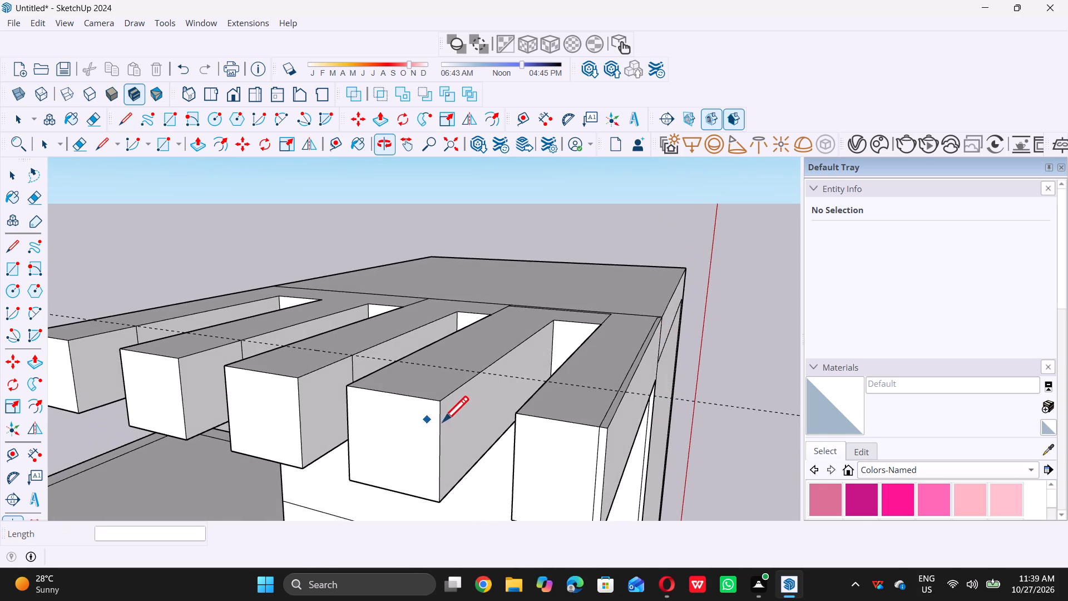
{"action": "middle_click_drag", "start_coordinate": [469, 436], "coordinate": [475, 402]}
{"action": "scroll", "coordinate": [475, 402], "scroll_direction": "up", "scroll_amount": 2}
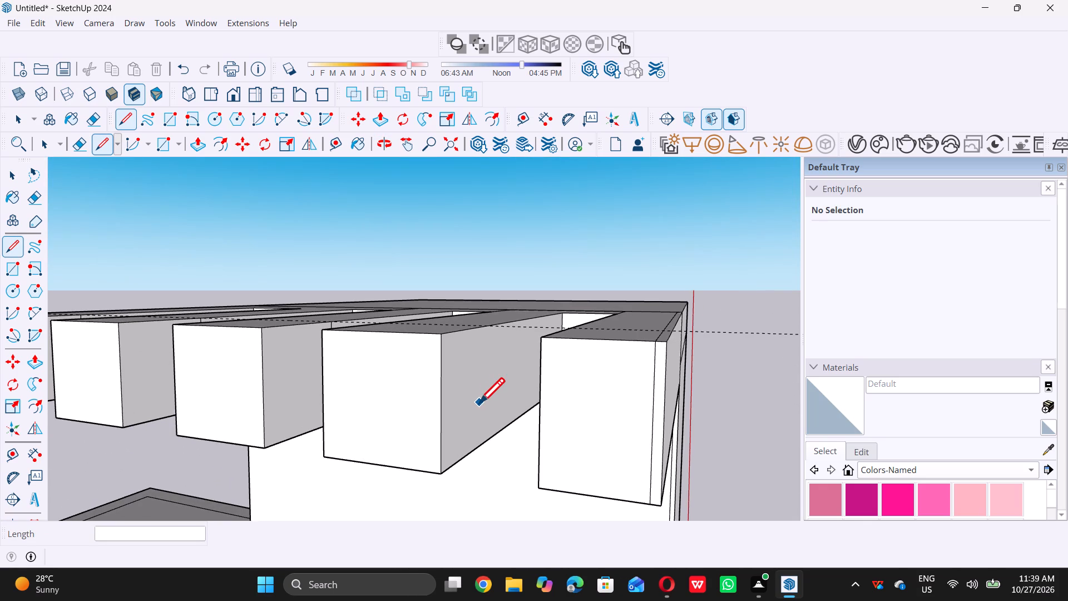
{"action": "left_click", "coordinate": [489, 324]}
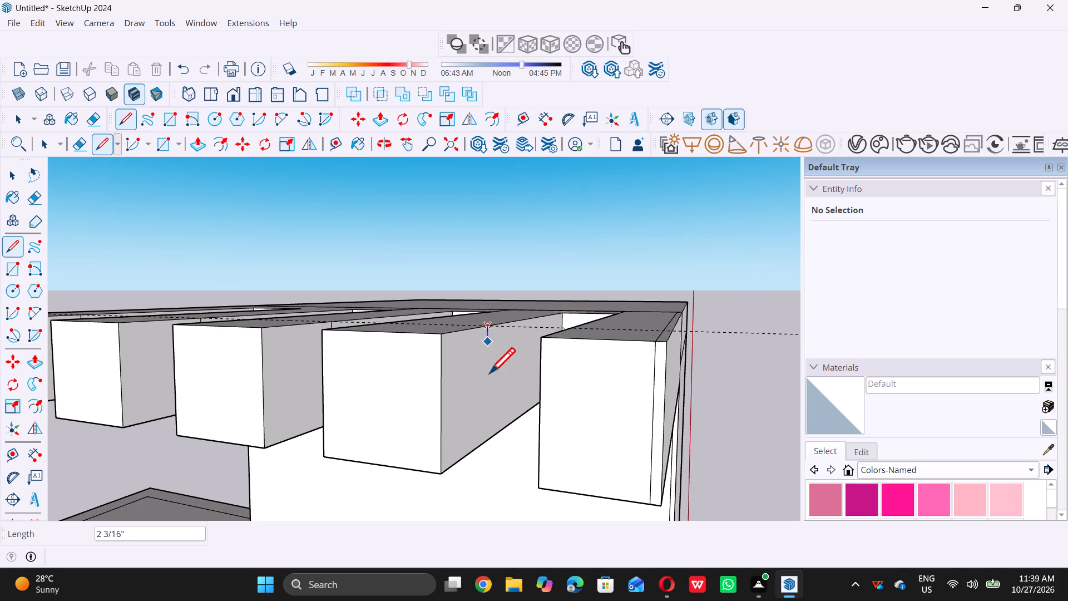
{"action": "left_click", "coordinate": [488, 443]}
{"action": "key", "text": "space"}
Delete all guides from the model.
{"action": "scroll", "coordinate": [512, 455], "scroll_direction": "down", "scroll_amount": 10}
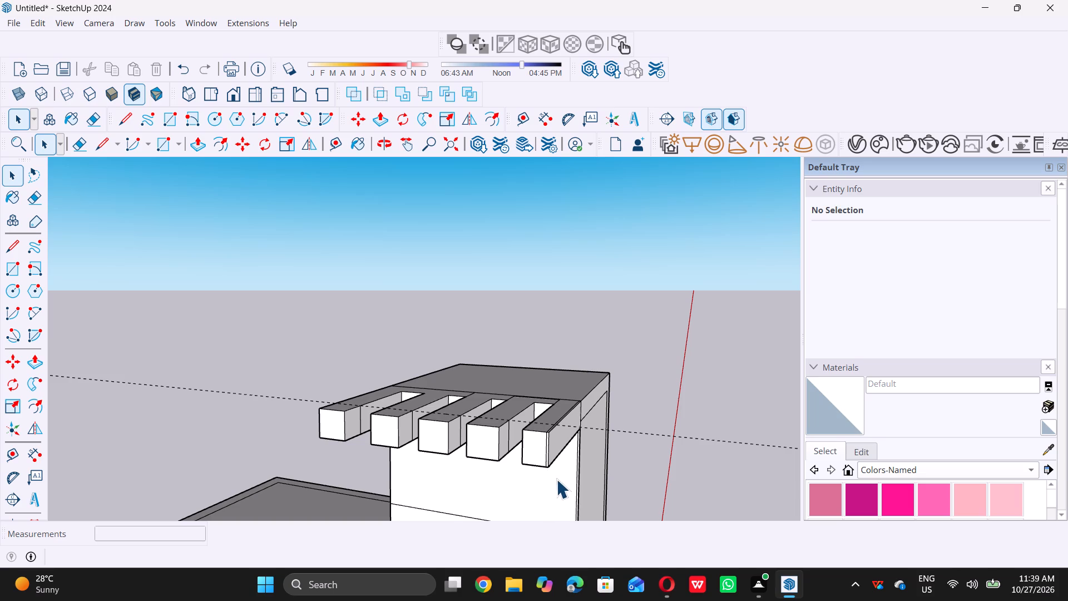
{"action": "scroll", "coordinate": [580, 420], "scroll_direction": "down", "scroll_amount": 1}
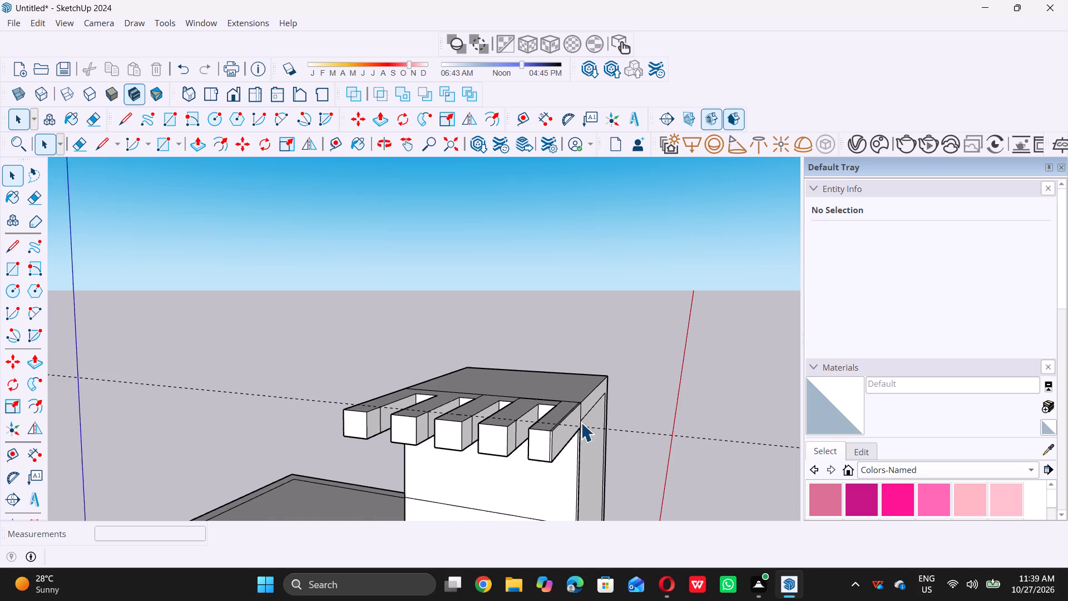
{"action": "scroll", "coordinate": [581, 422], "scroll_direction": "down", "scroll_amount": 2}
{"action": "left_click", "coordinate": [34, 20]}
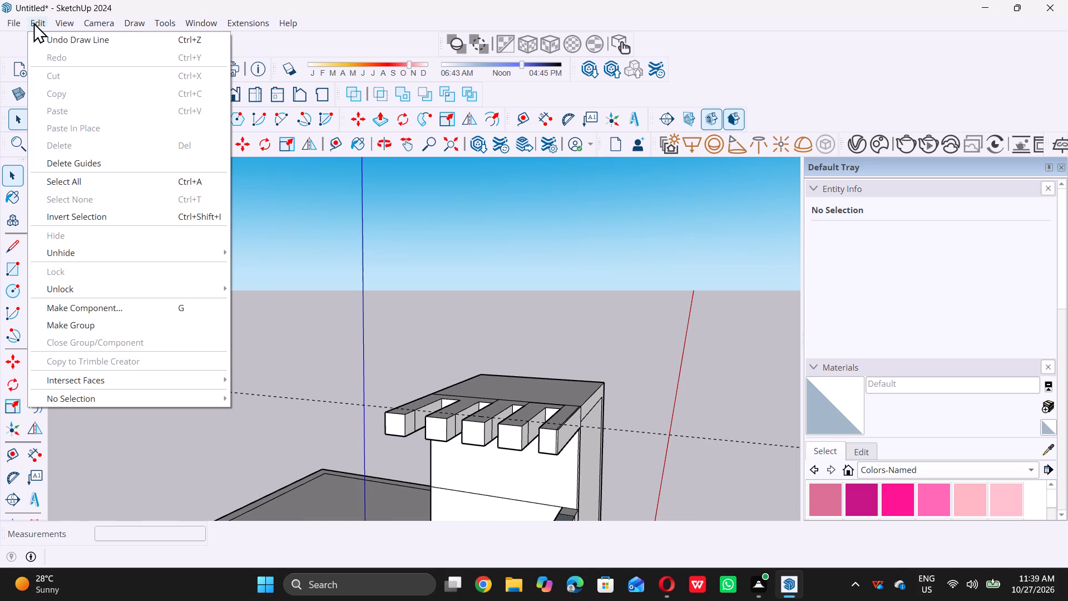
{"action": "left_click", "coordinate": [93, 164]}
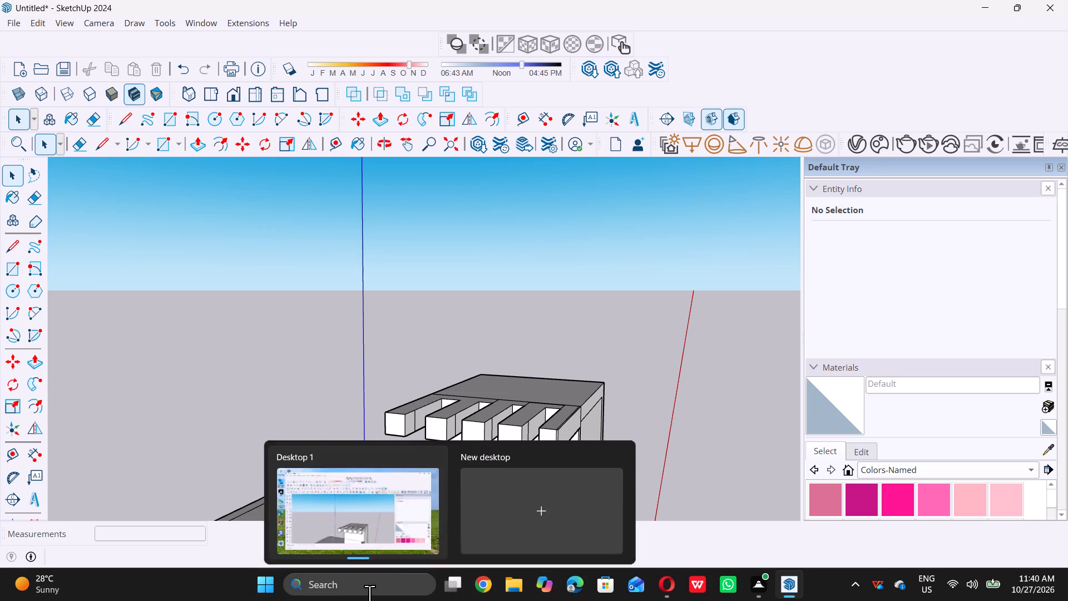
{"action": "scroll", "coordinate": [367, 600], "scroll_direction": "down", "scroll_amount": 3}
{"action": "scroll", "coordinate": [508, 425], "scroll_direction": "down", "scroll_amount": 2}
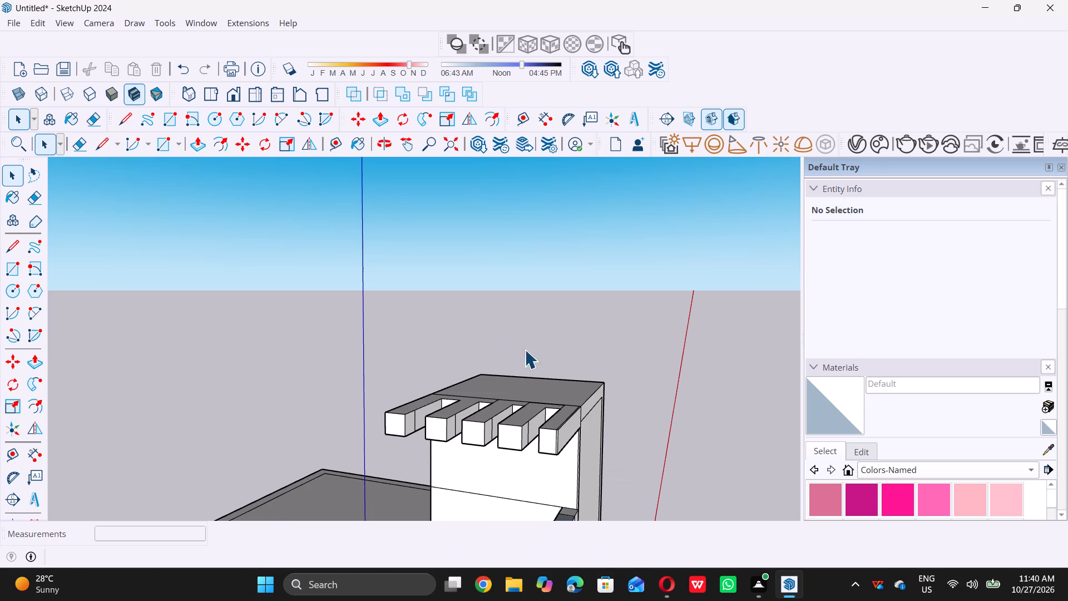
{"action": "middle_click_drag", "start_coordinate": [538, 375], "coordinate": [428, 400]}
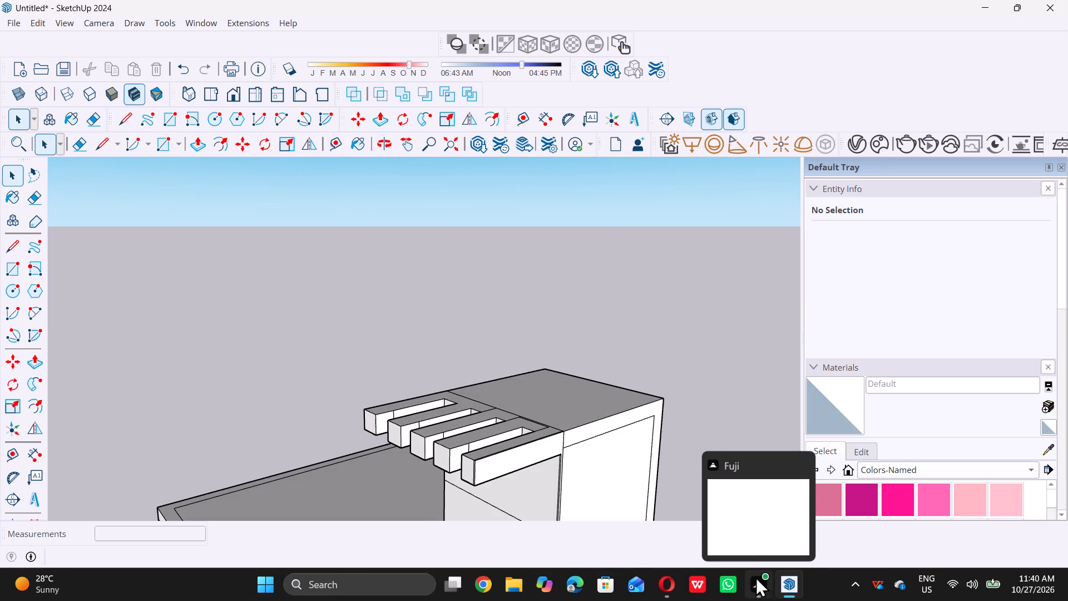